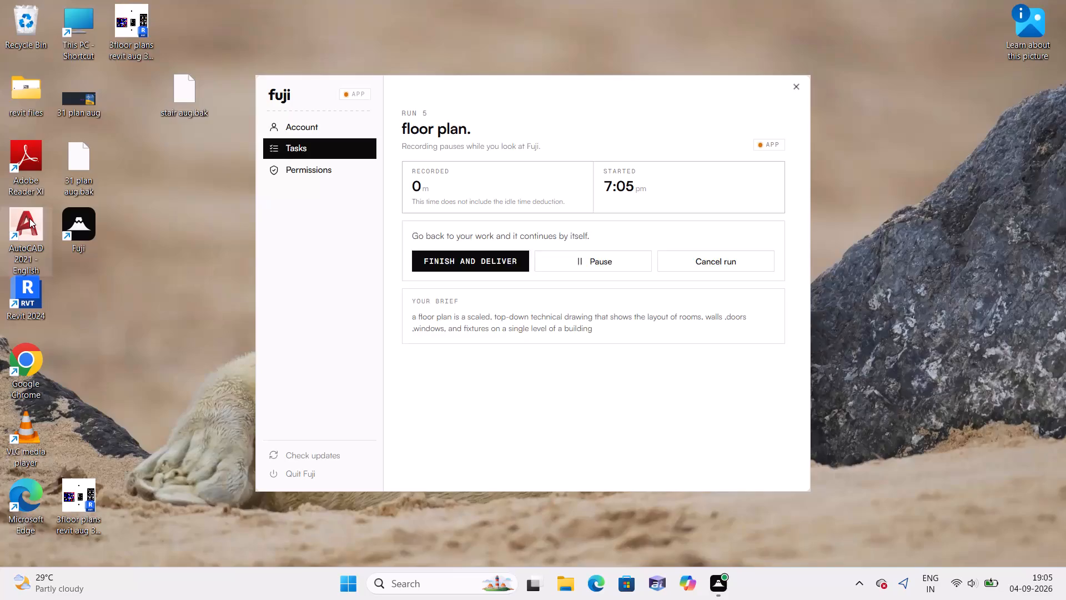
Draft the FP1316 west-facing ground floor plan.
Launch AutoCAD 2021 from the desktop and start a new blank drawing.
click(29, 218)
click(29, 218)
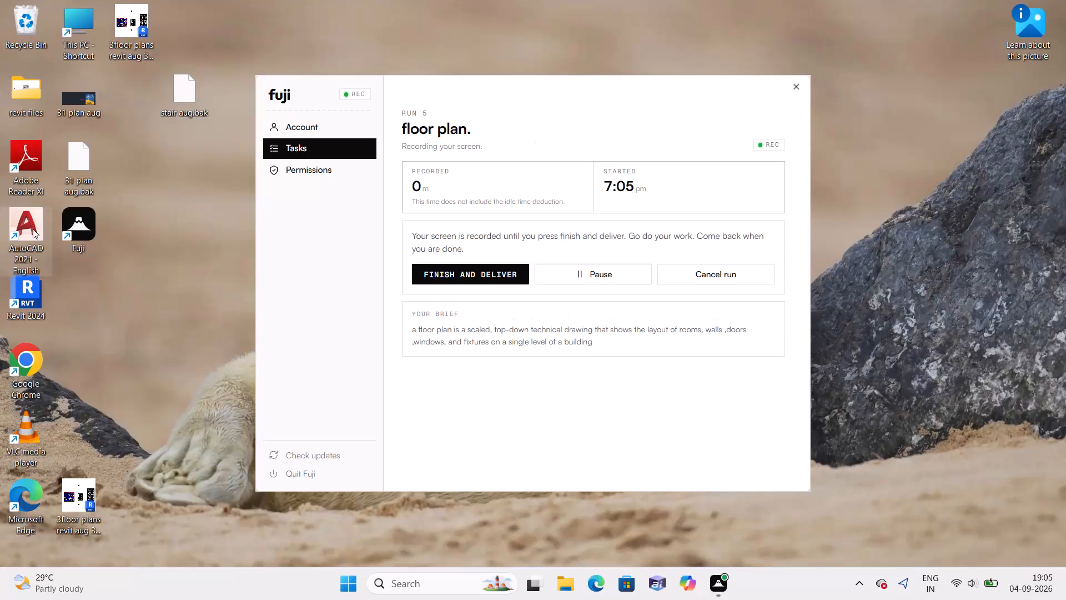
click(30, 219)
click(30, 219)
double_click(30, 219)
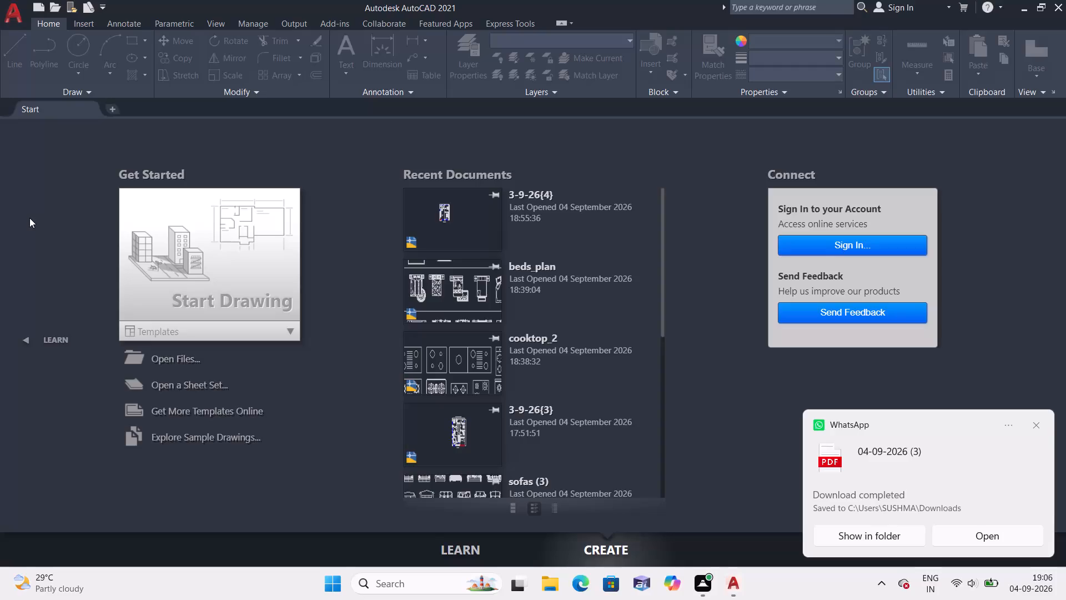
click(157, 248)
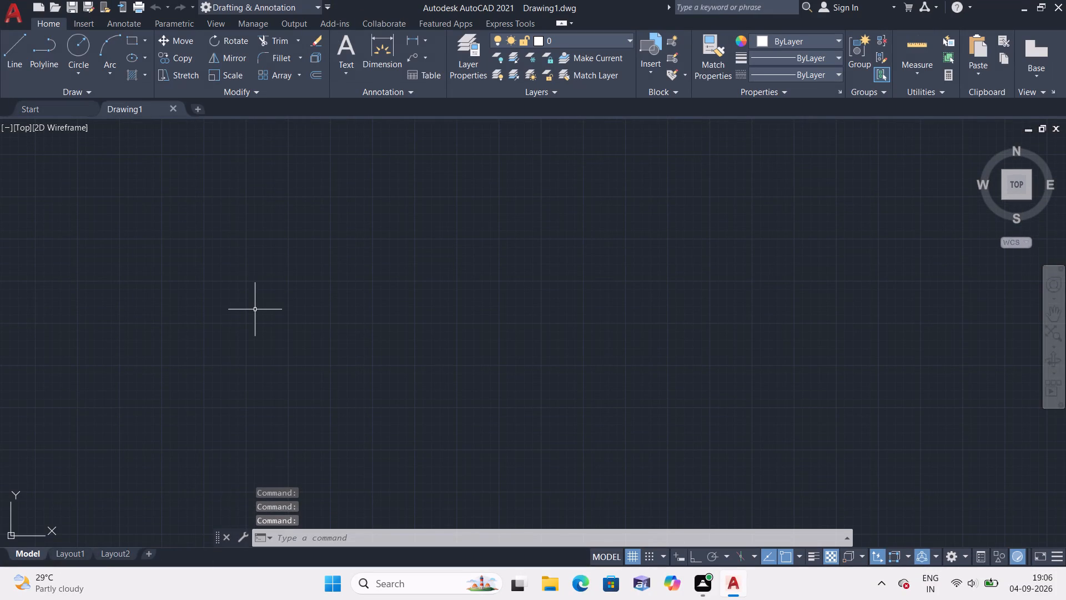
Set the model space limits from lower-left corner 0,0 to upper-right corner 1000,1000.
text(lim)
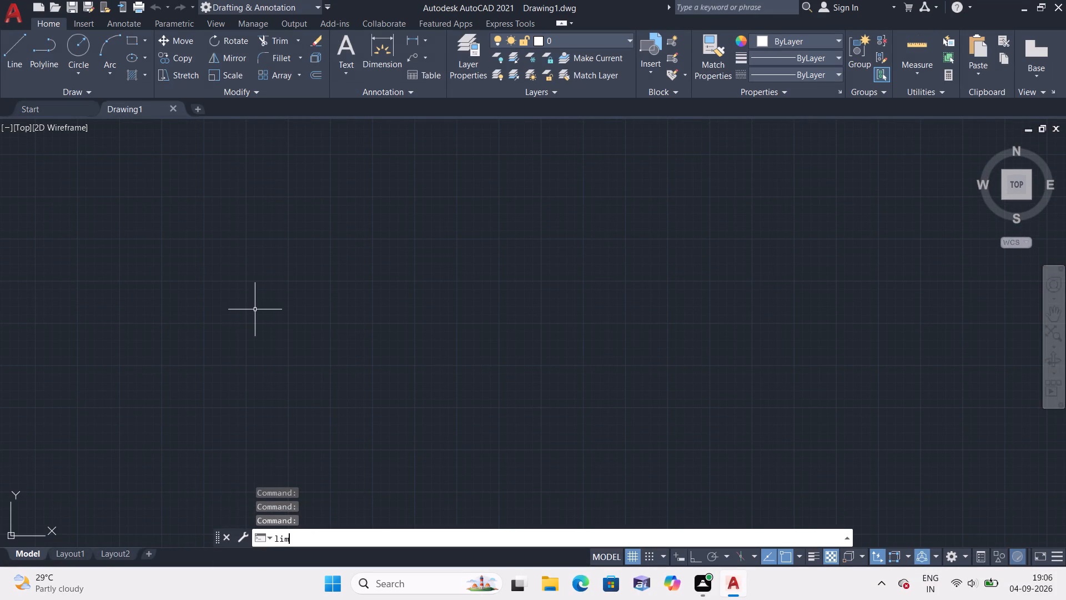
key(space)
key(0)
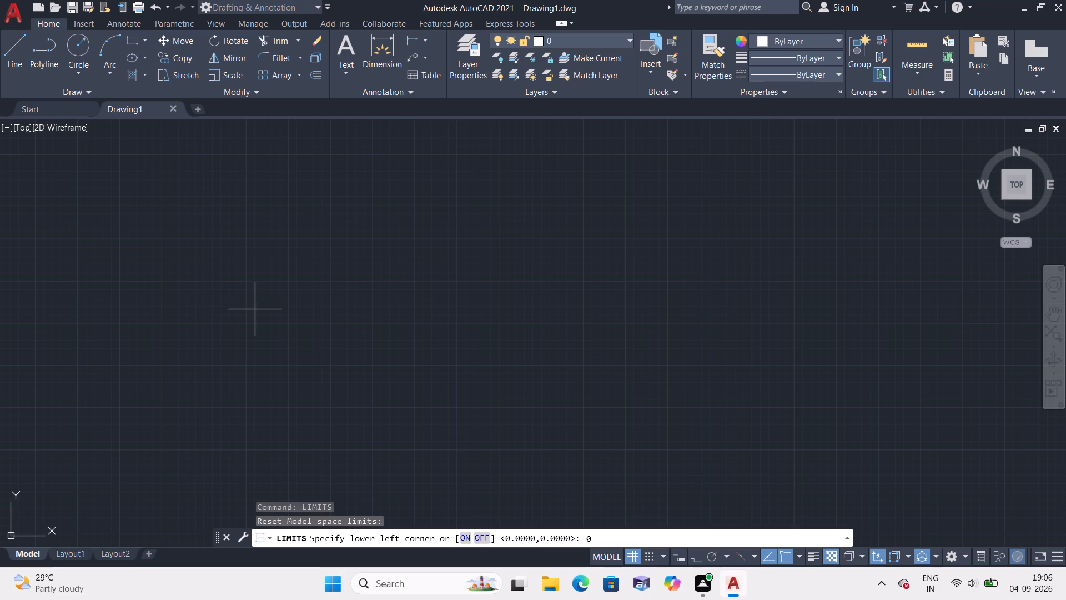
text(,0)
key(space)
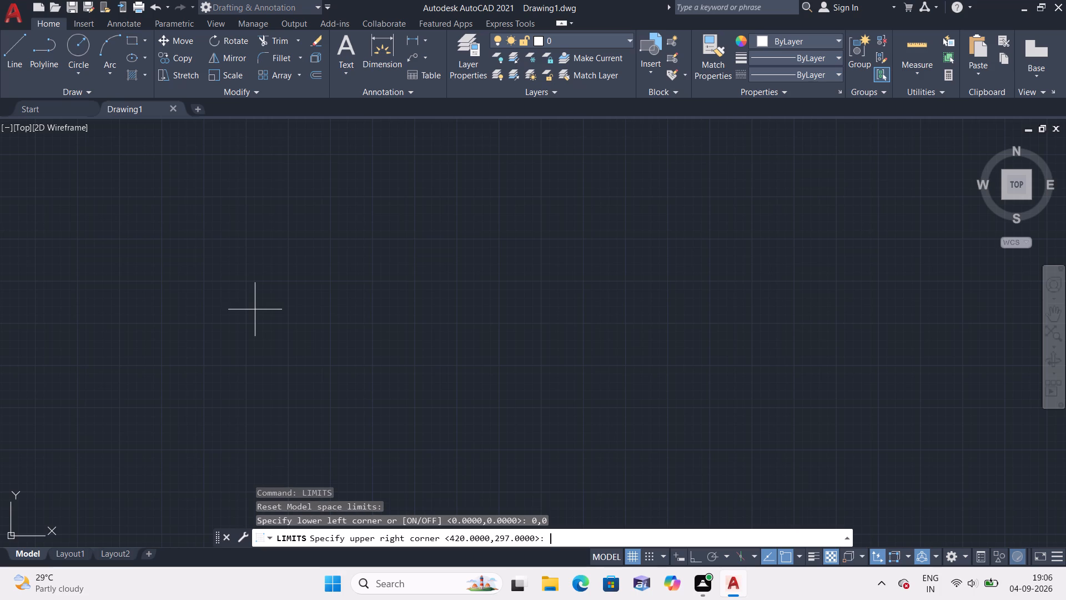
text(1000)
key(comma)
text(100)
key(0)
key(space)
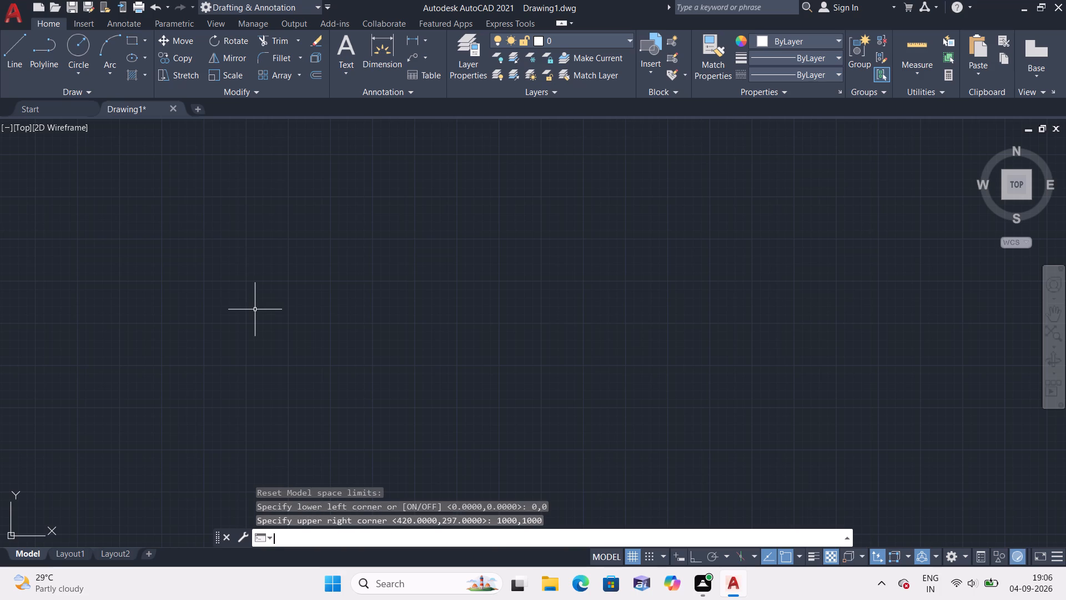
Configure the drawing units to Engineering length type, precision 0'-0", with Inches as the insertion scale.
key(u)
text(n)
key(space)
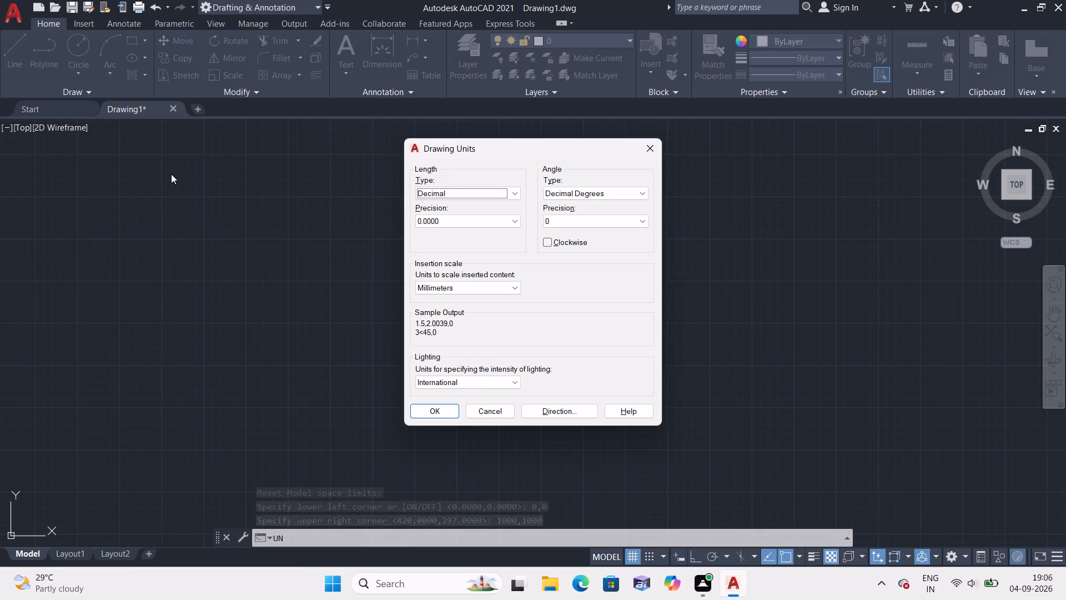
click(514, 189)
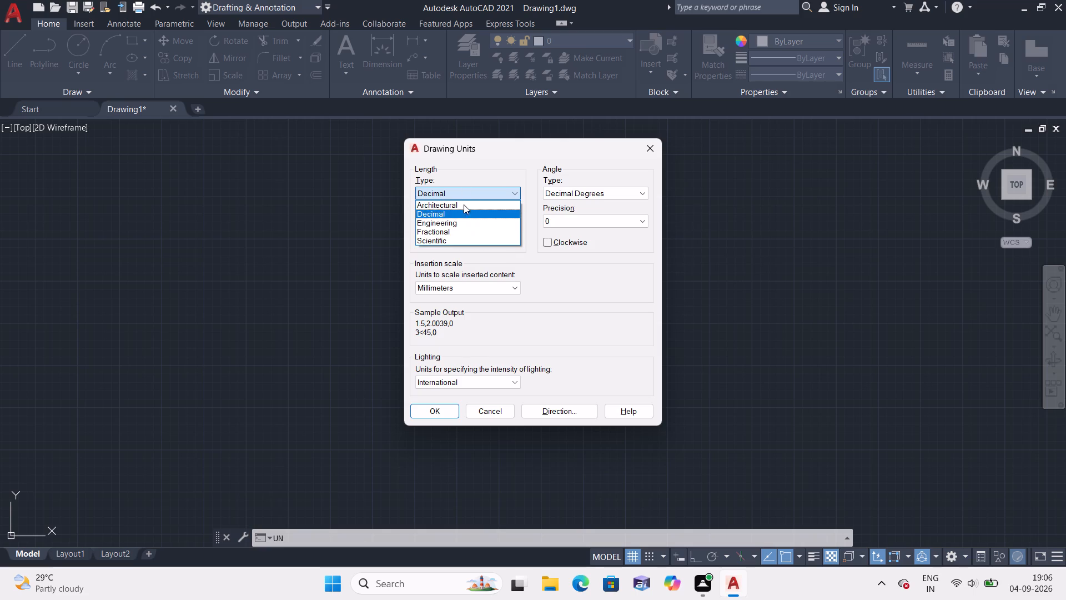
click(462, 224)
click(460, 225)
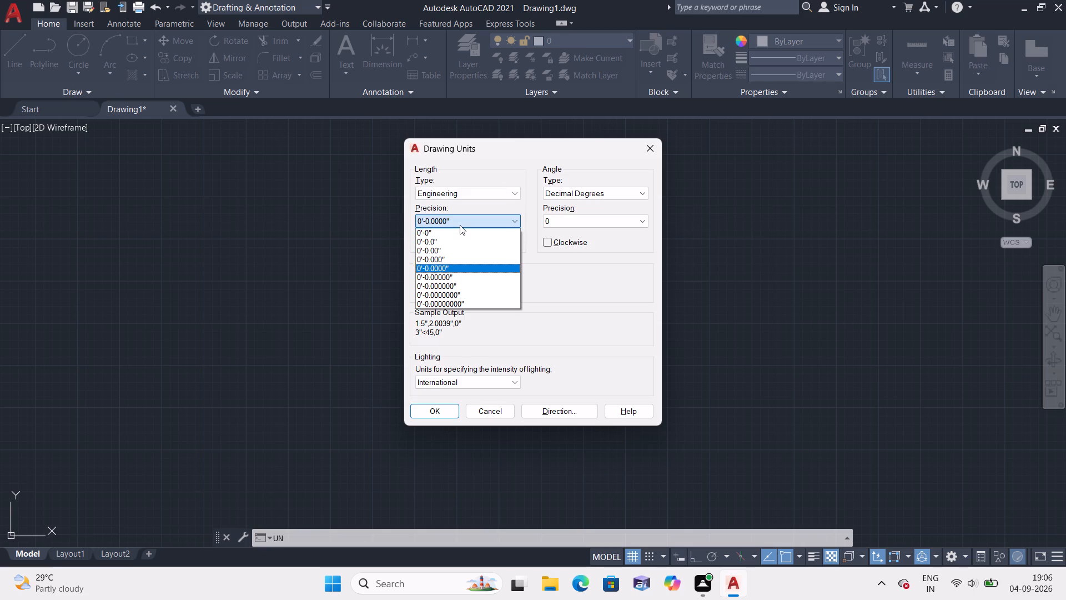
click(451, 224)
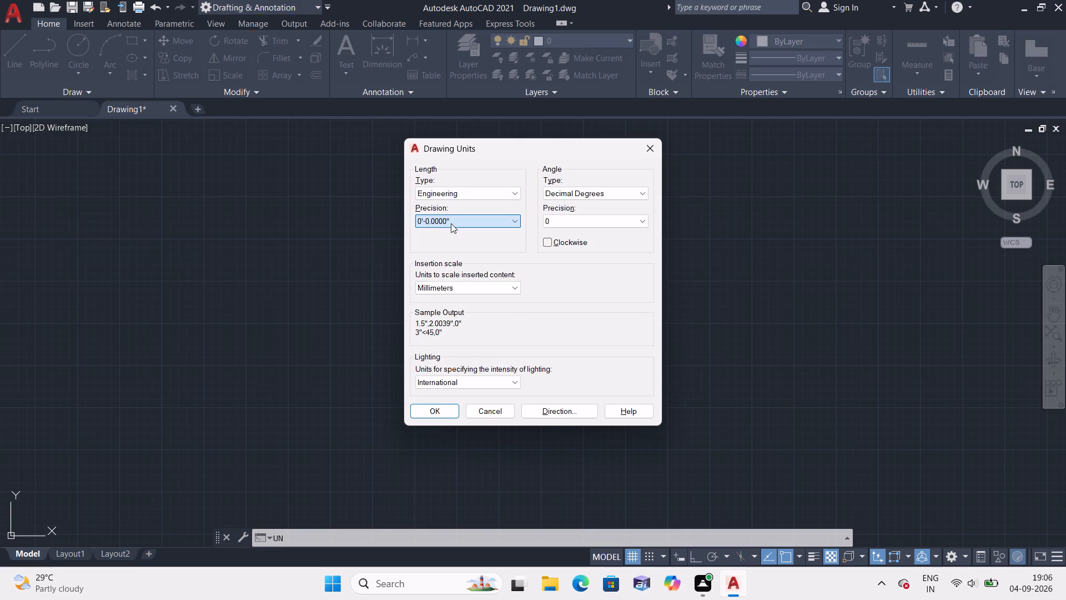
click(451, 224)
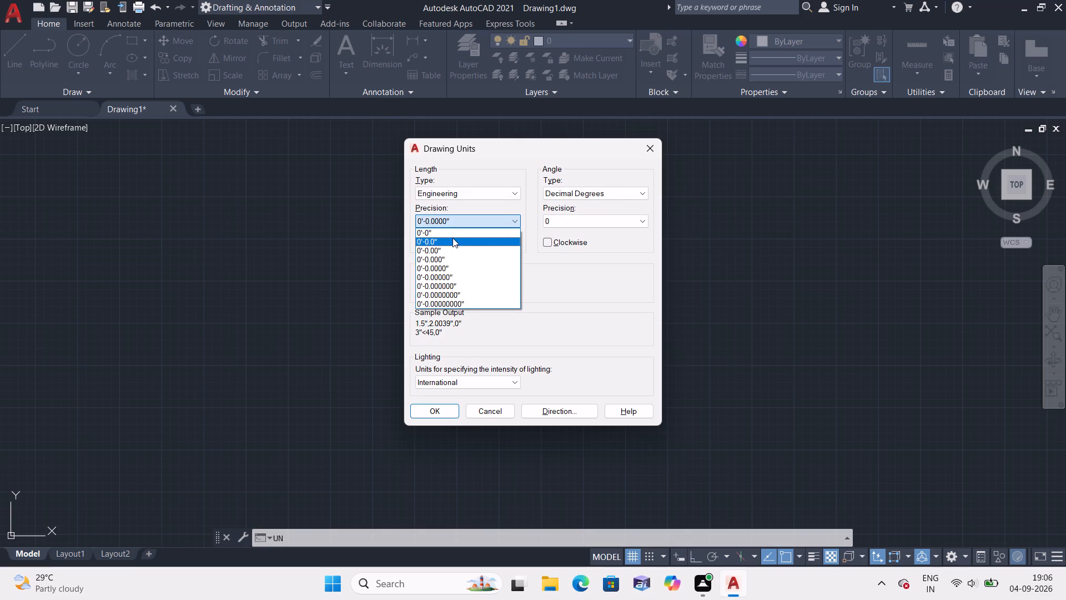
click(446, 227)
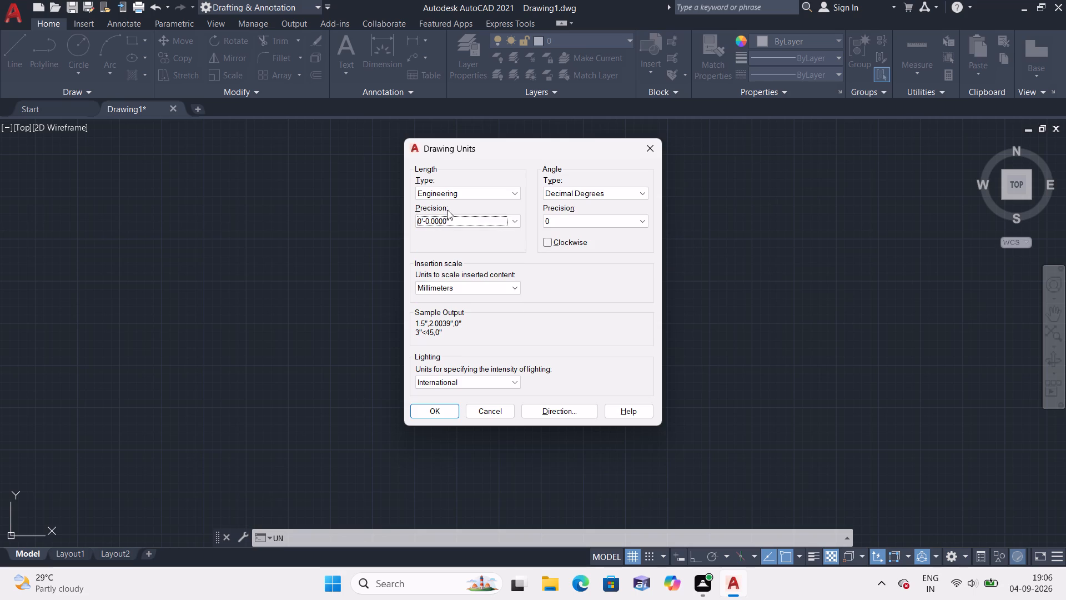
click(506, 226)
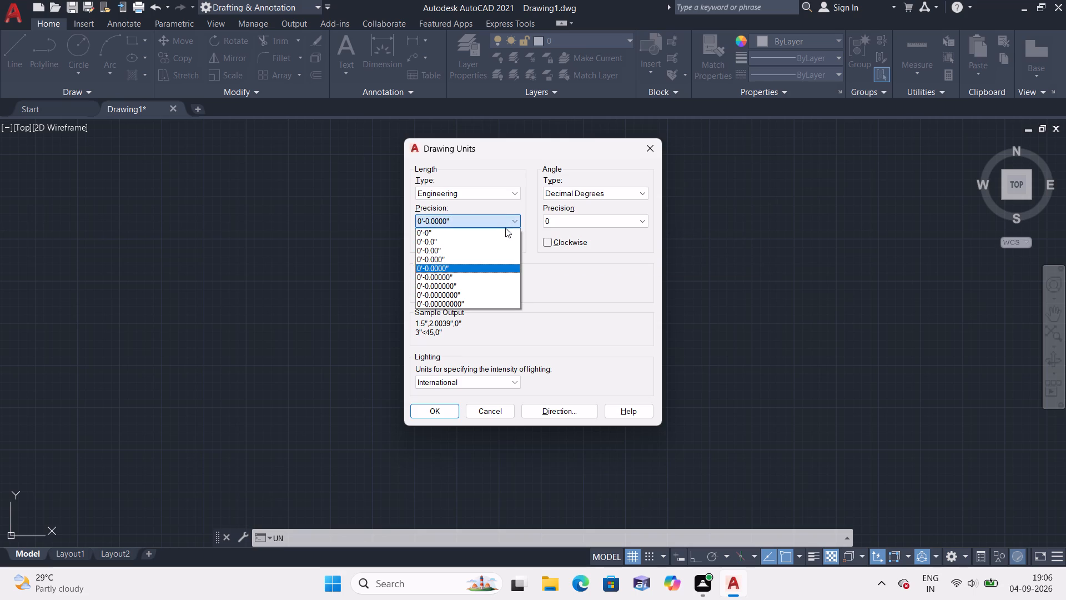
click(503, 229)
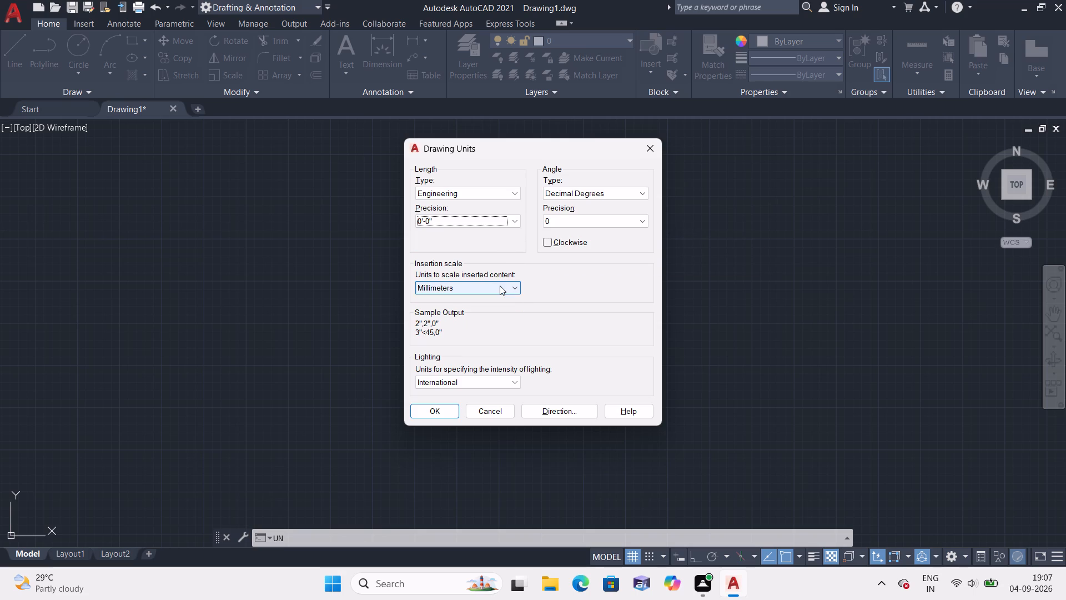
click(500, 286)
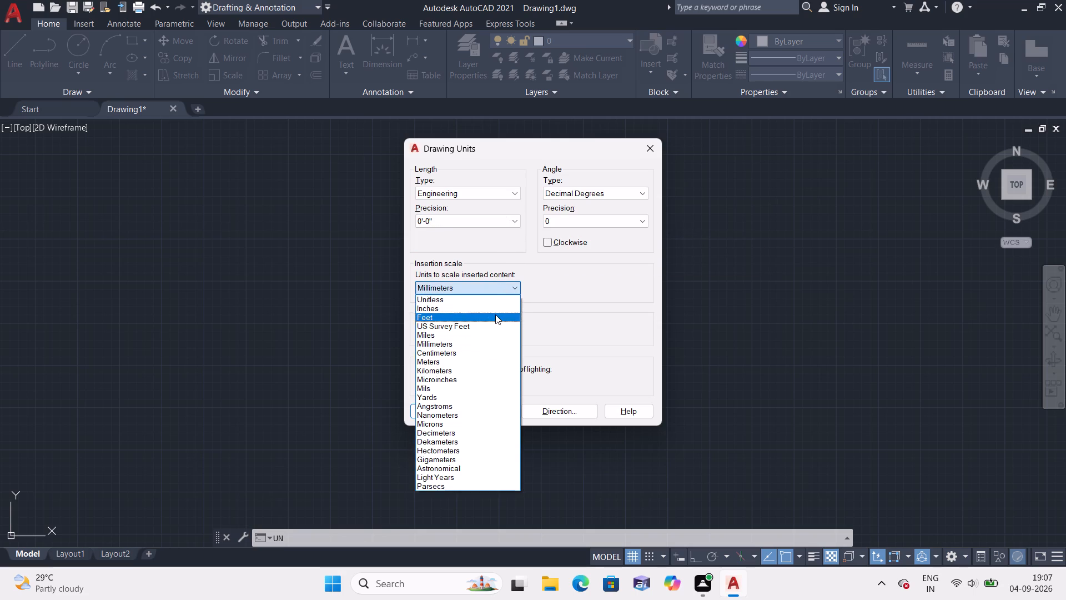
click(492, 309)
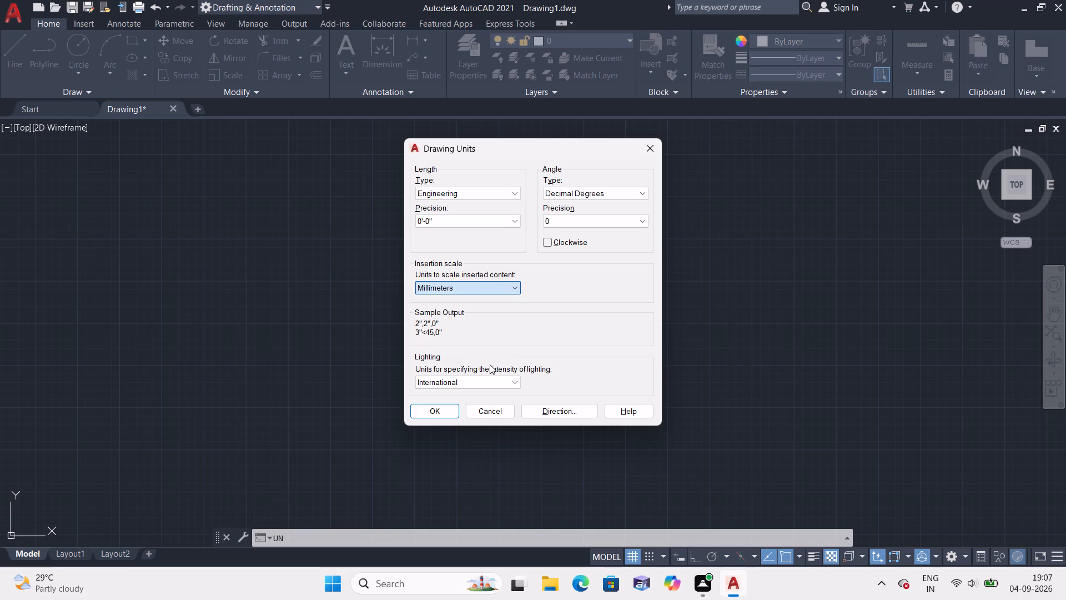
click(435, 412)
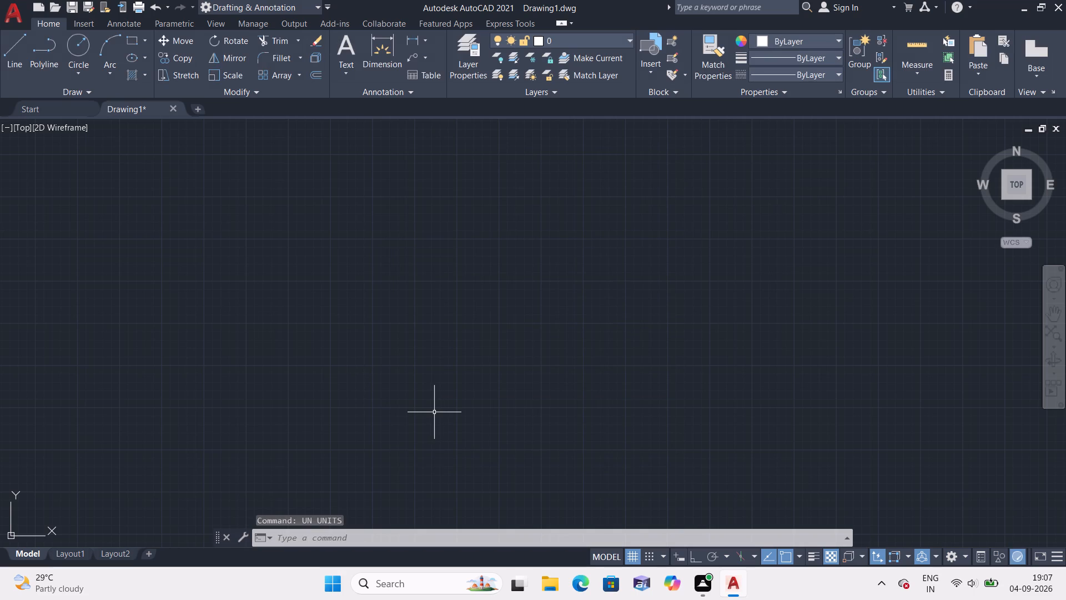
Modify the ISO-25 dimension style's primary units to Engineering format with 0'-0" precision, and set the style current.
text(d)
key(space)
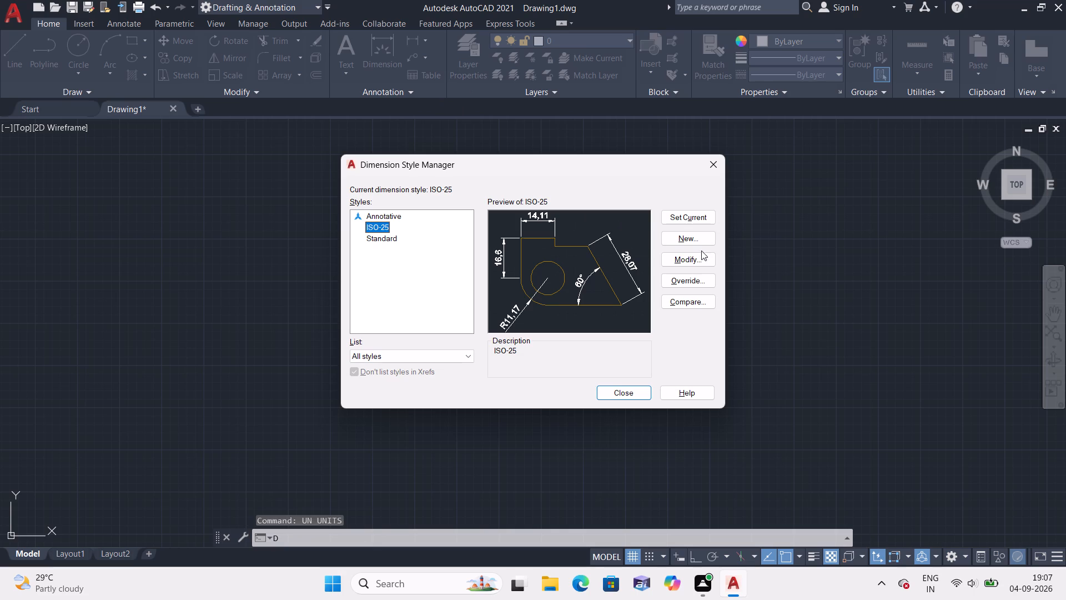
click(687, 261)
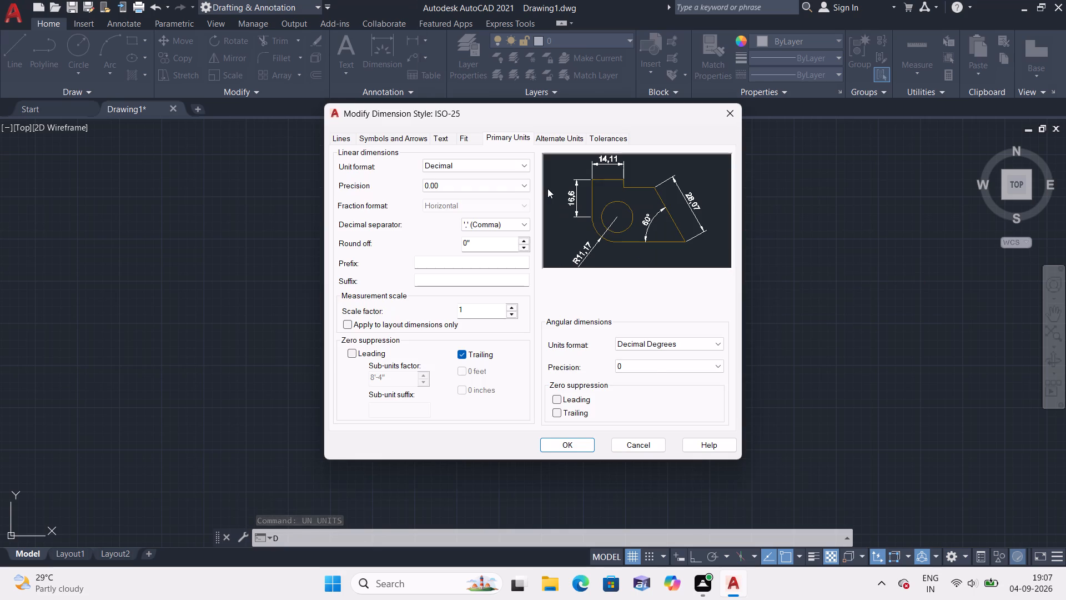
click(433, 156)
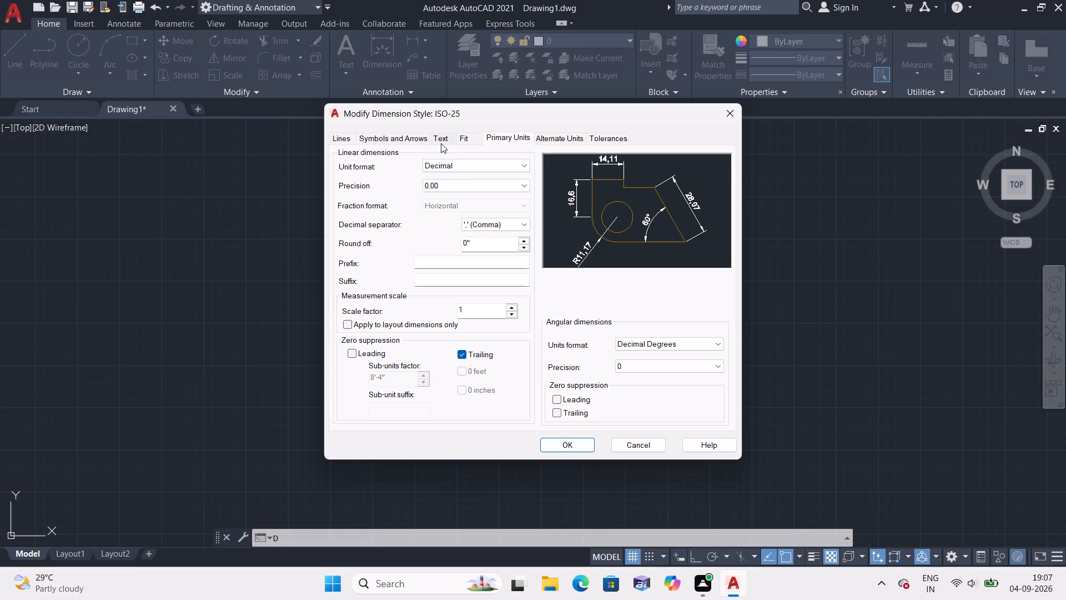
click(455, 164)
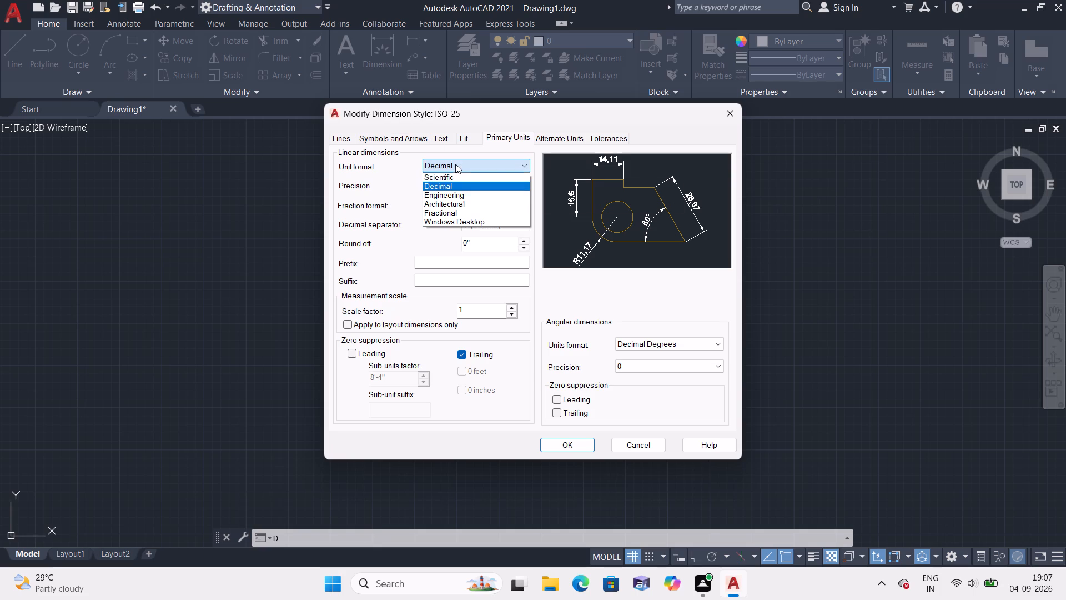
click(462, 194)
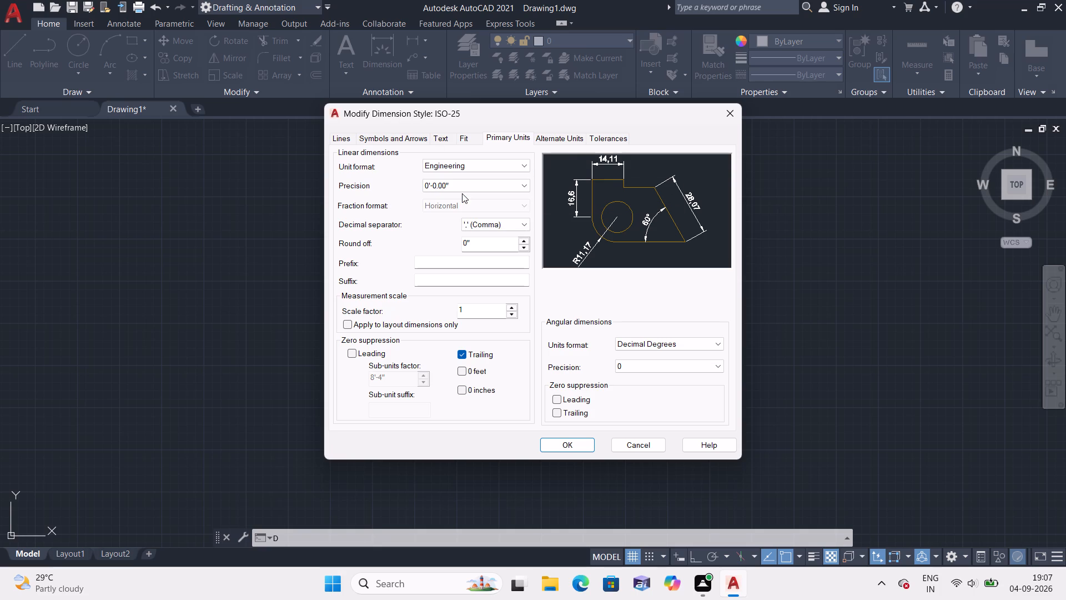
click(454, 186)
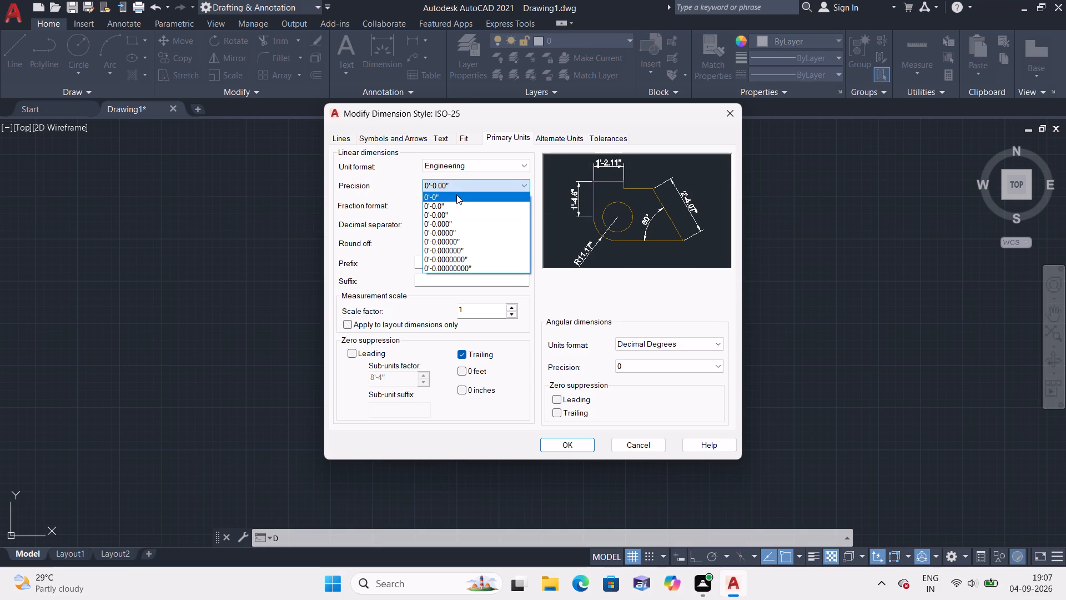
click(456, 194)
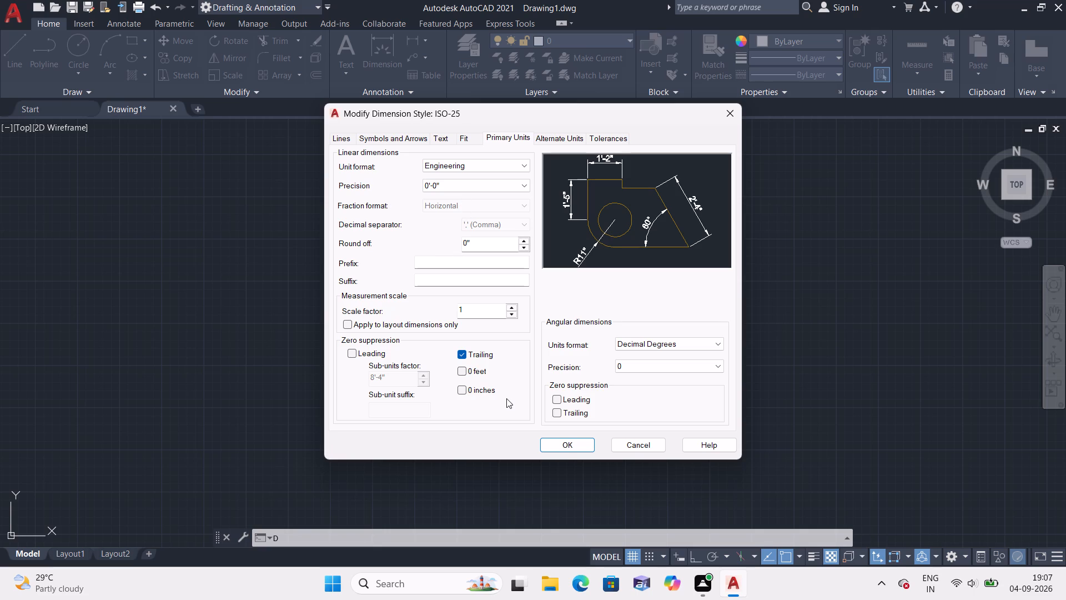
click(564, 454)
click(559, 441)
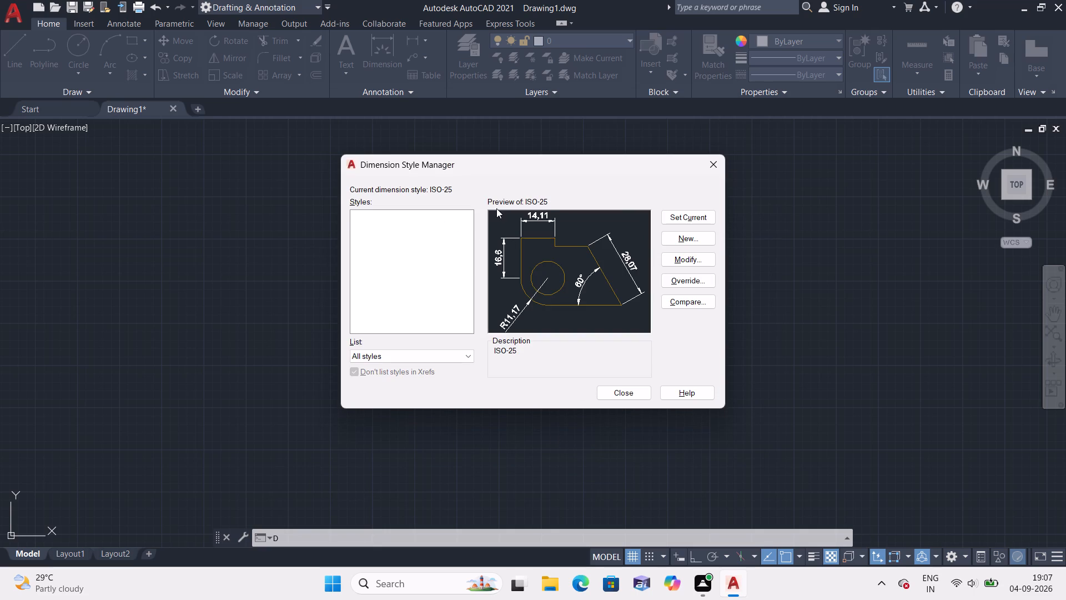
click(677, 218)
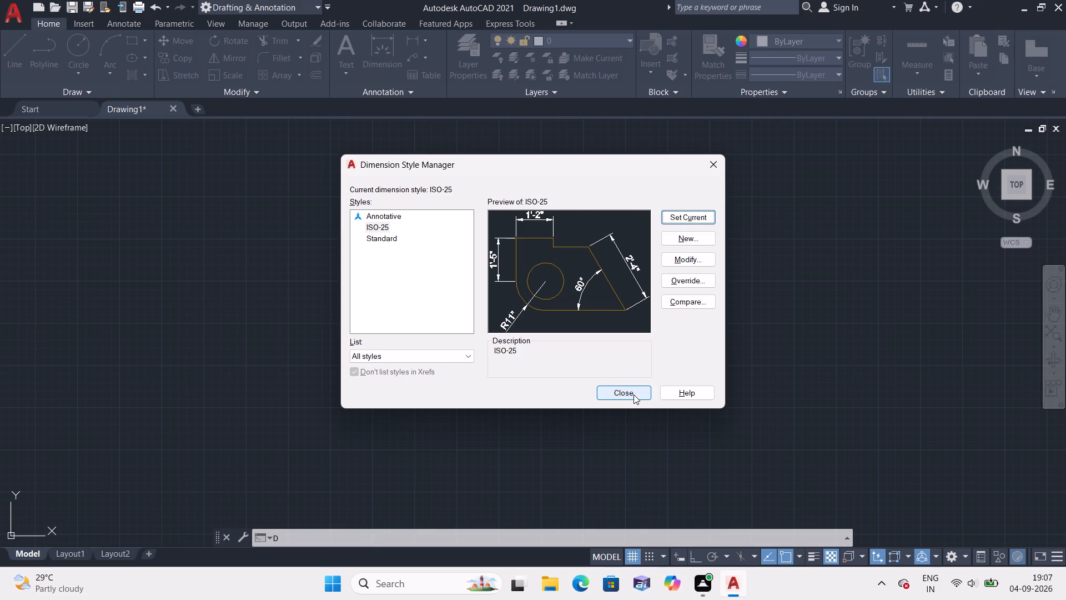
click(633, 394)
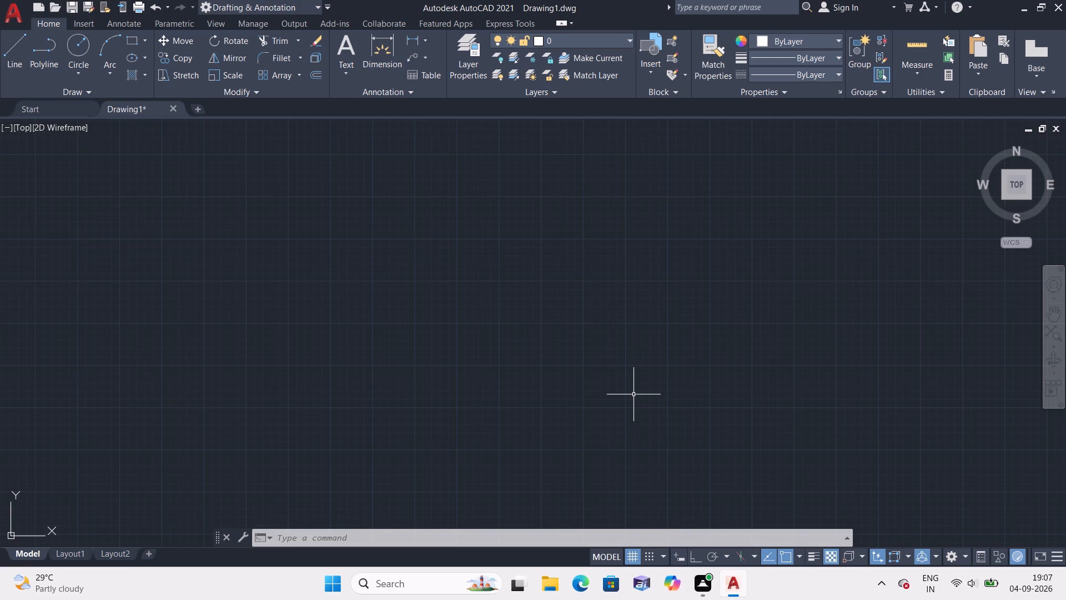
Draw a horizontal construction line across the middle of the drawing area, placing it twice through the same point.
text(xl)
key(space)
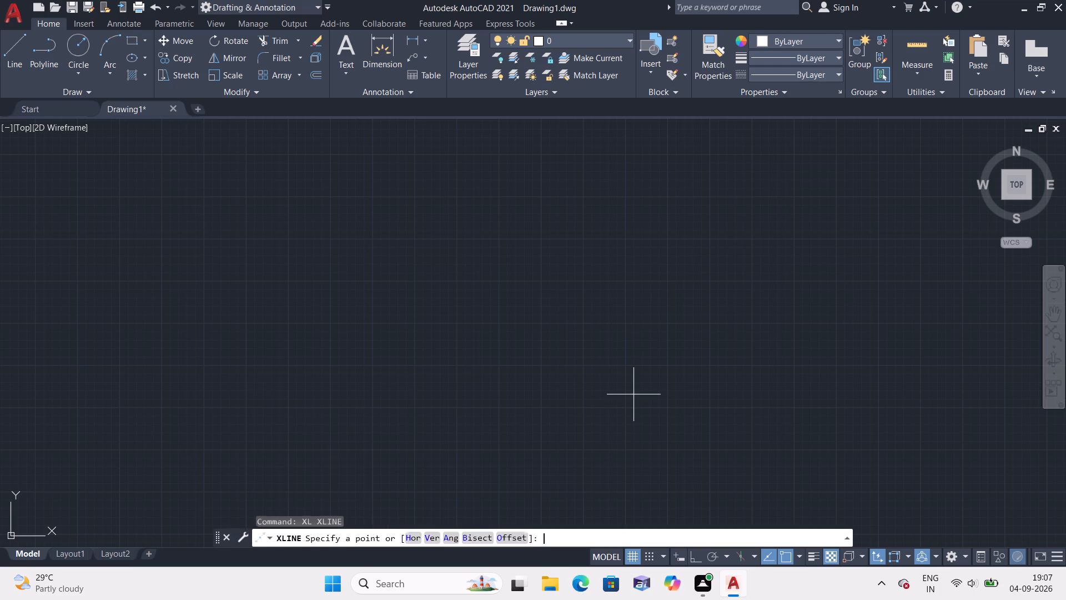
key(h)
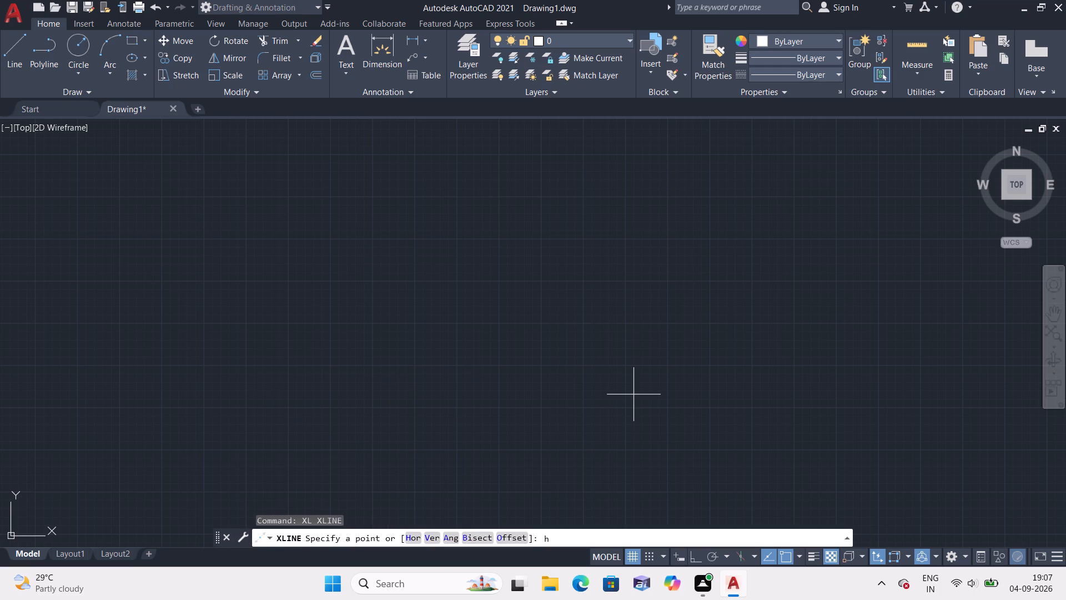
key(space)
click(632, 341)
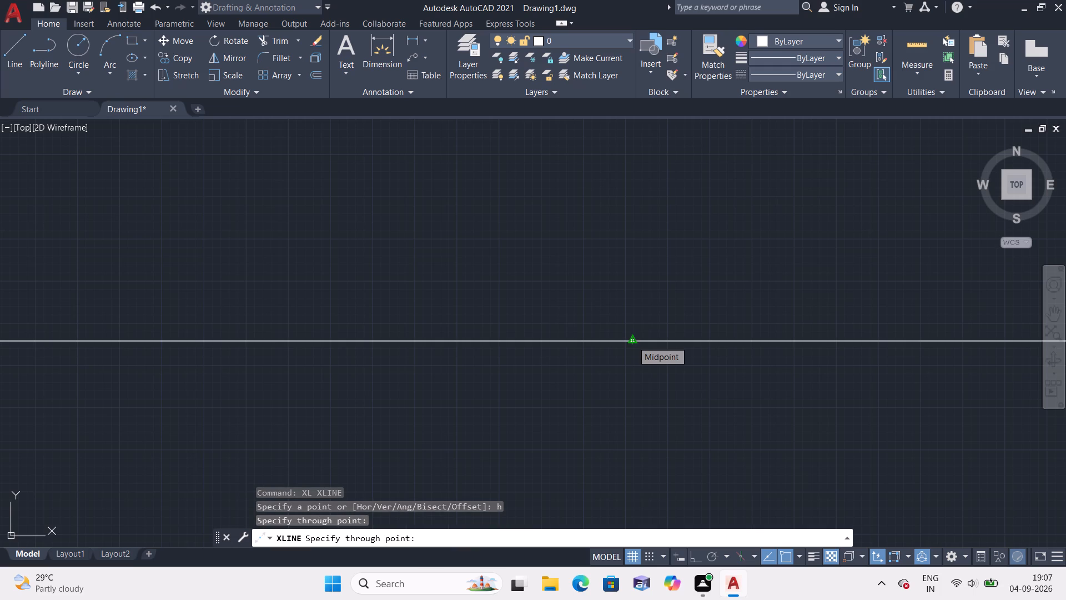
click(632, 341)
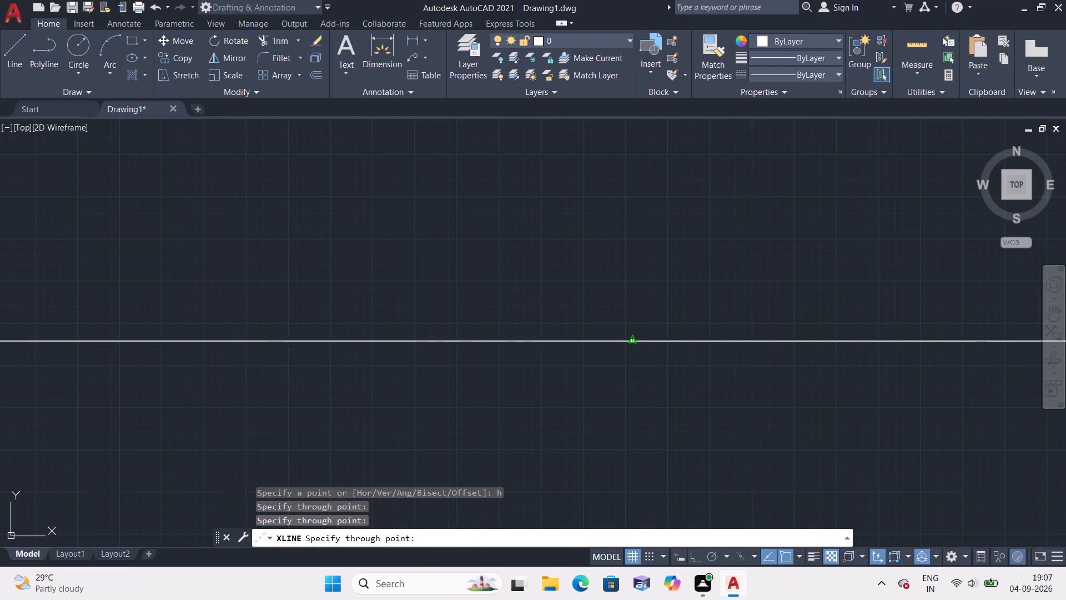
key(Escape)
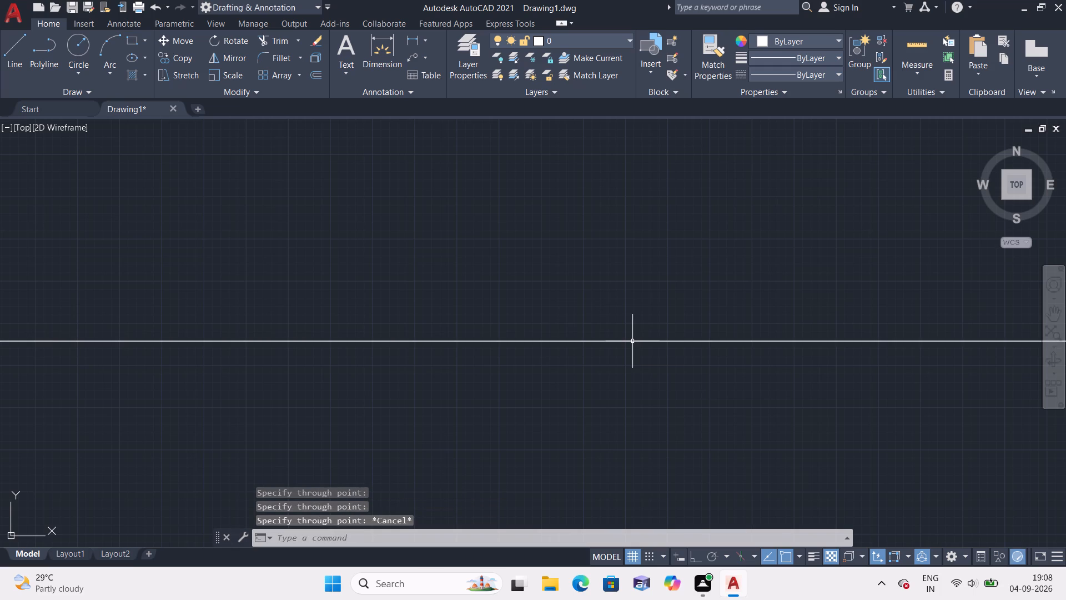
Draw a vertical construction line crossing the horizontal construction line near its midpoint.
text(xl)
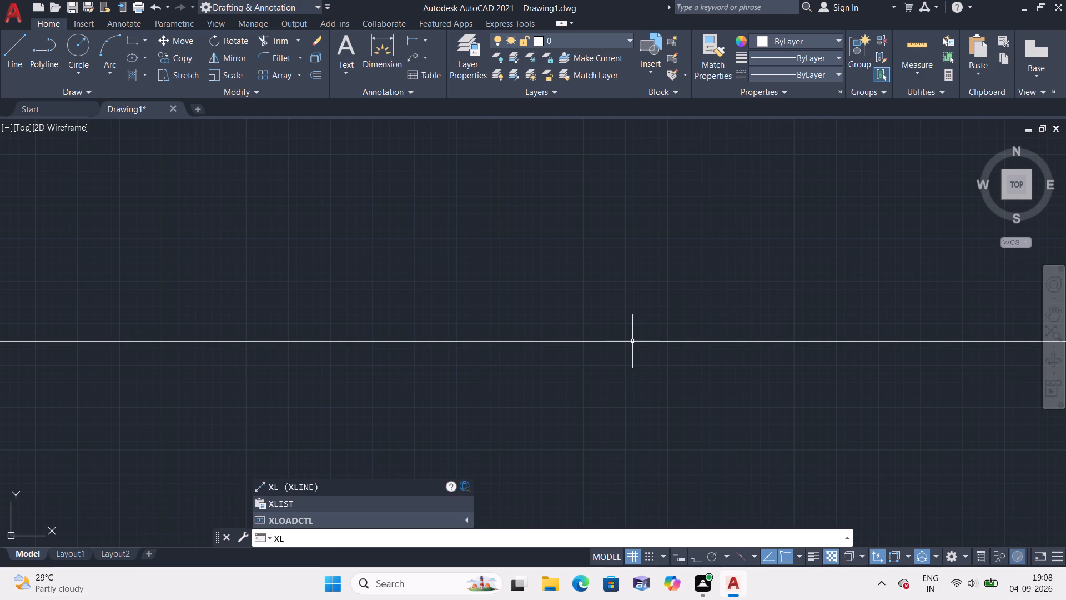
key(space)
key(v)
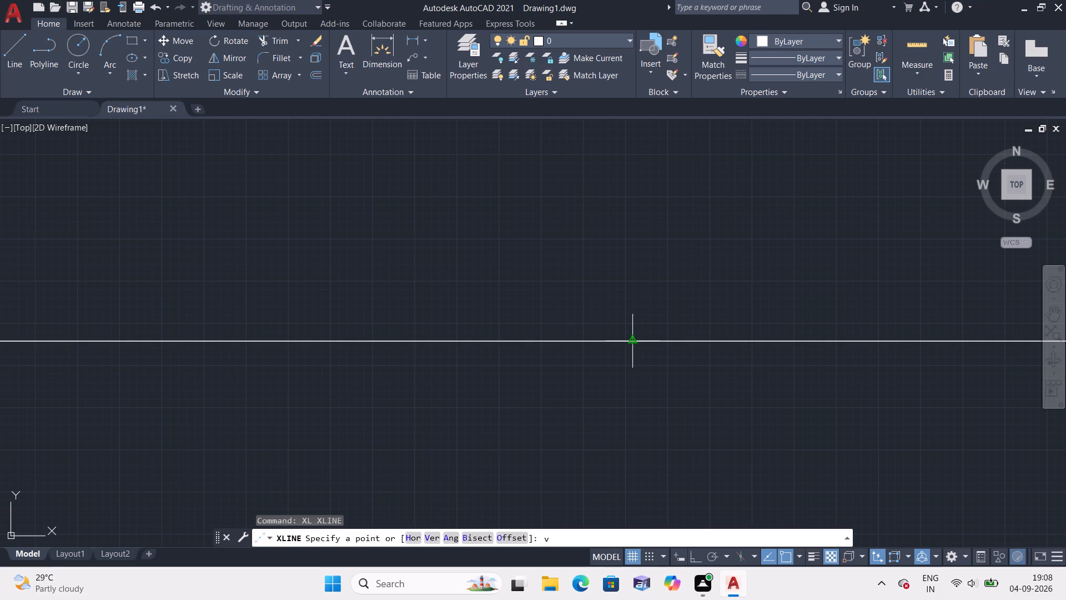
key(space)
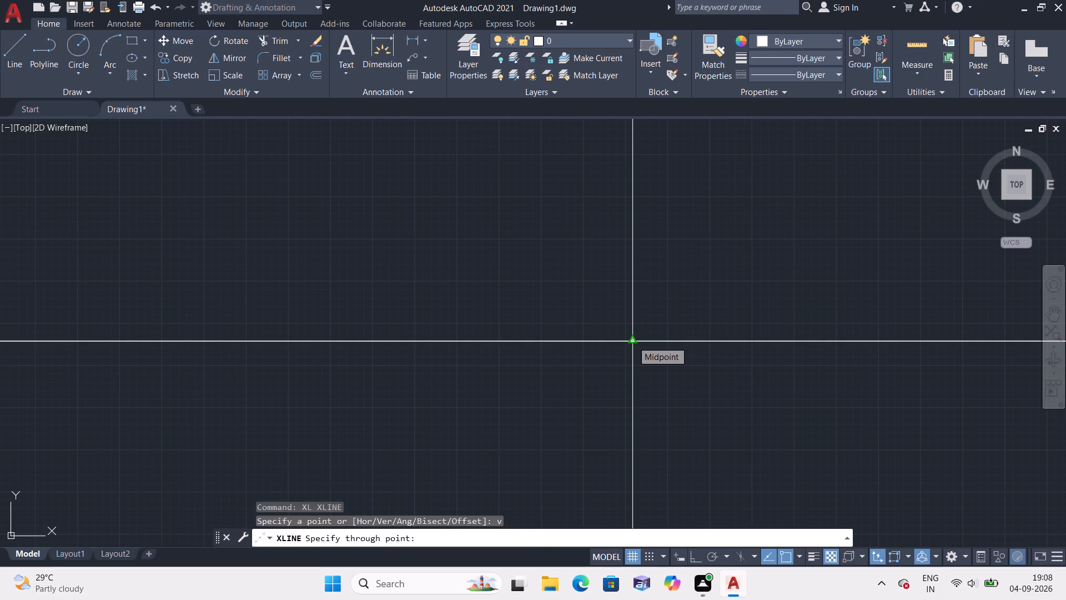
click(612, 343)
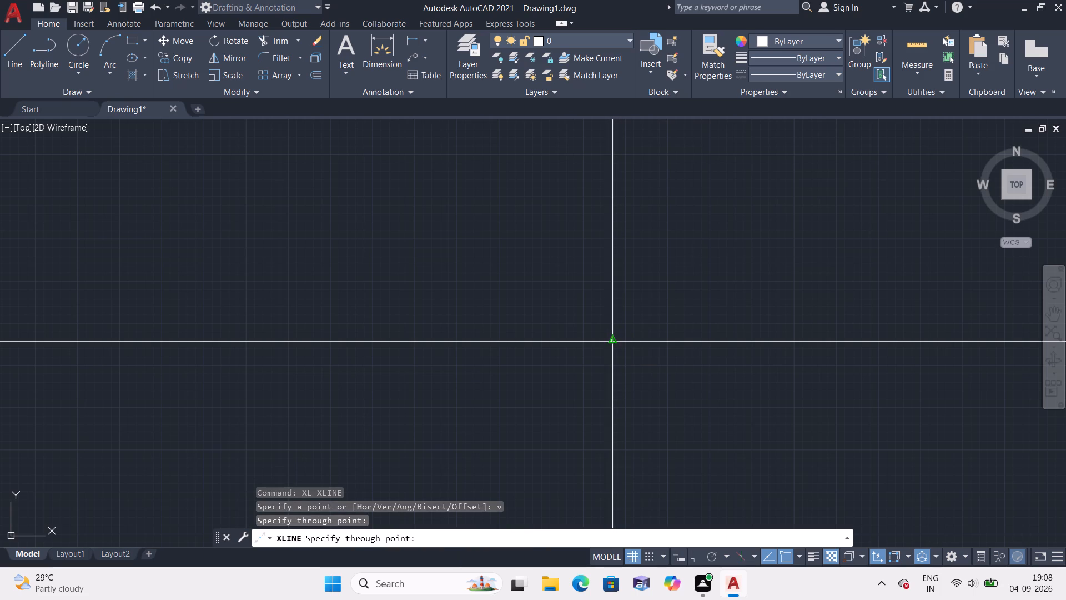
key(Escape)
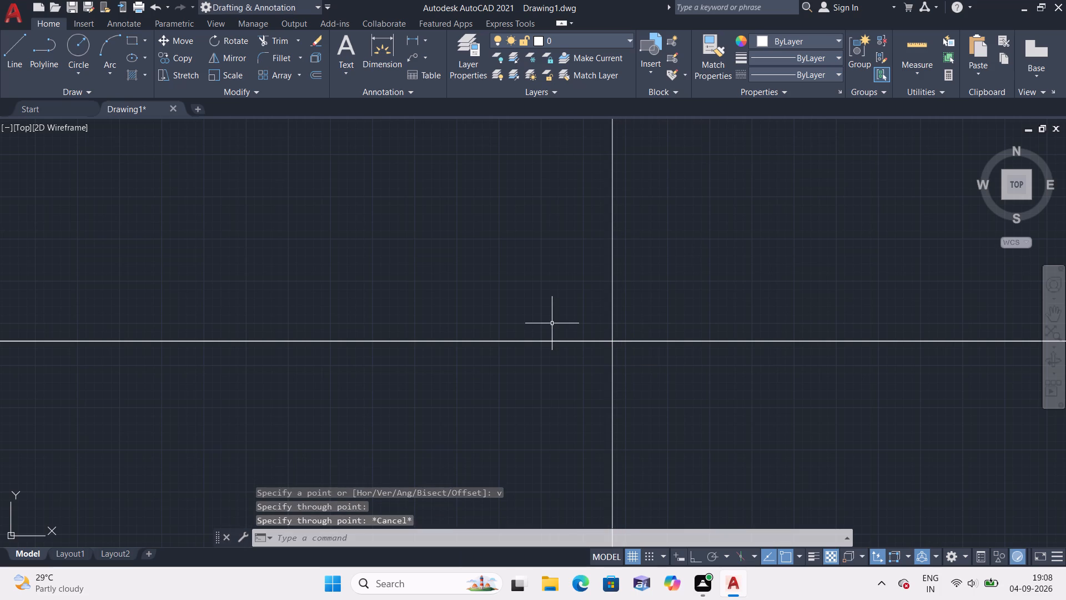
Trim the overlapping horizontal lines left of the intersection and the vertical line above it, leaving an upper-left corner.
text(trim)
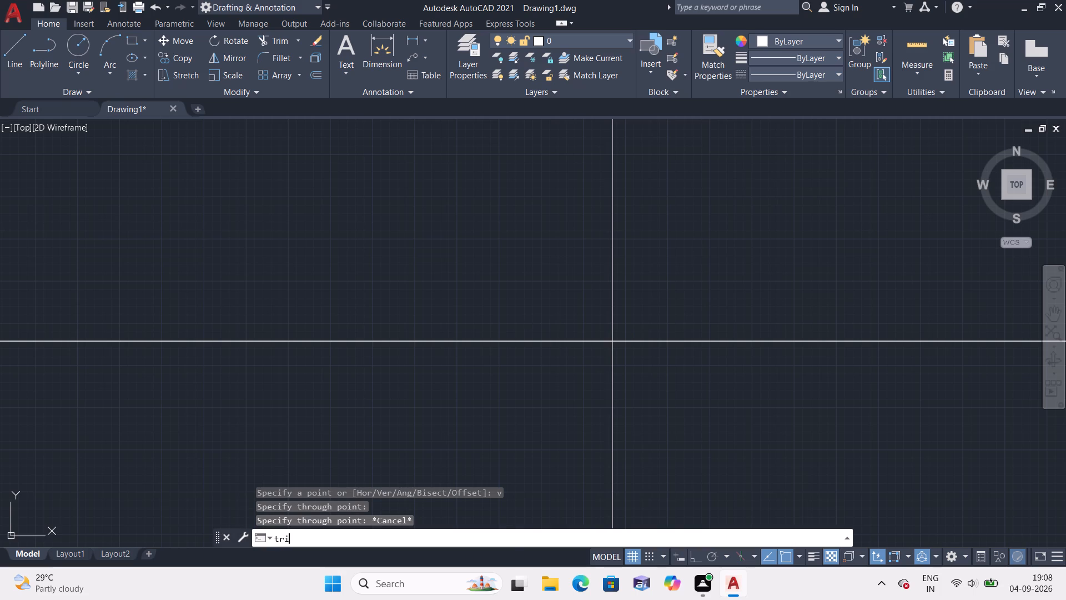
key(space)
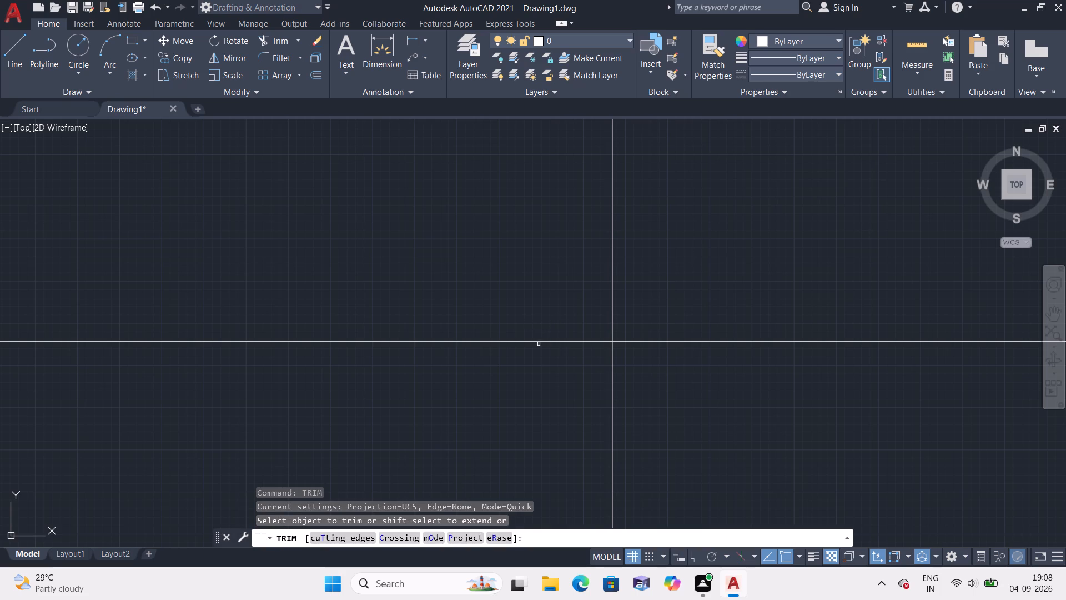
click(539, 341)
click(539, 341)
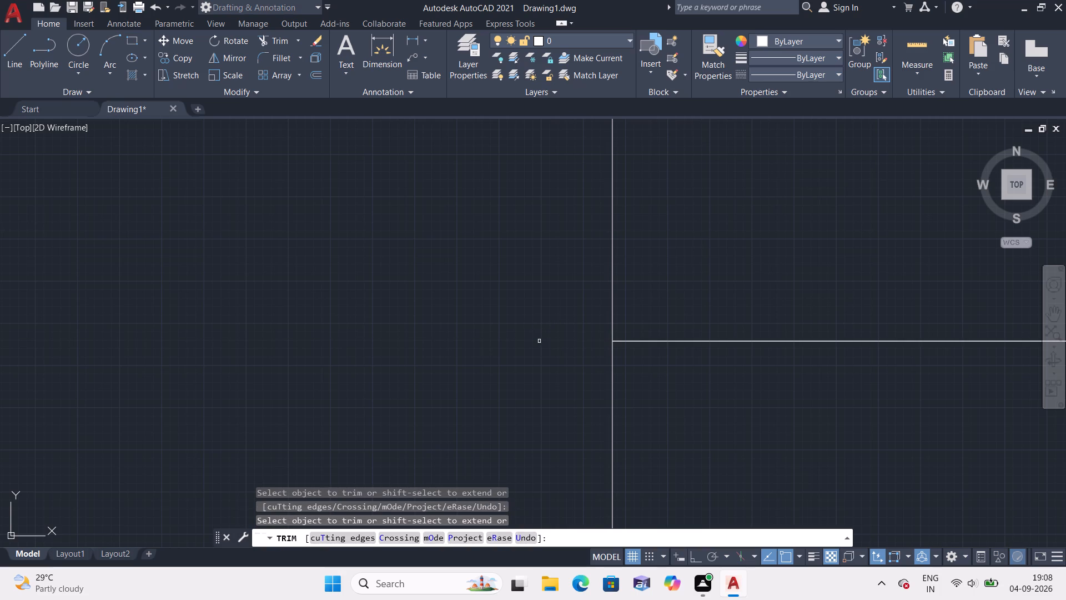
click(614, 294)
key(Escape)
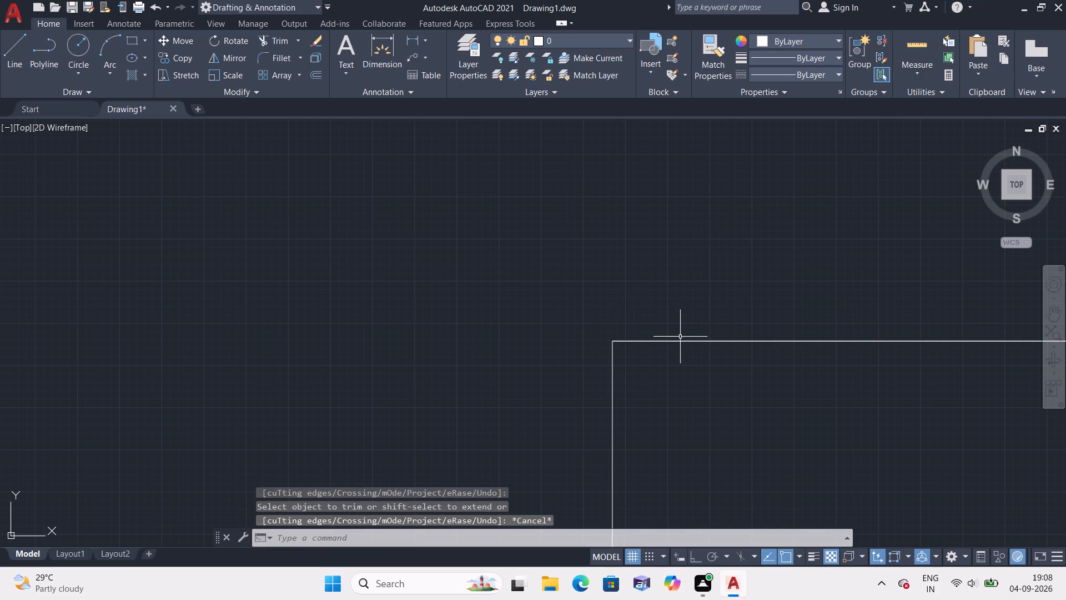
Delete one of the two overlapping horizontal lines at the corner.
click(678, 341)
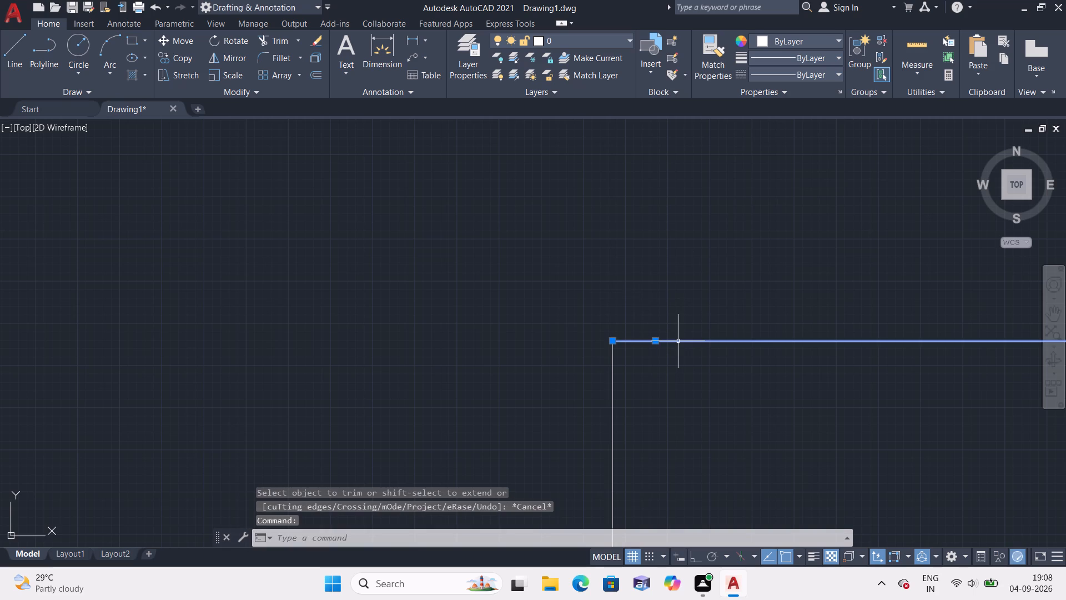
key(Delete)
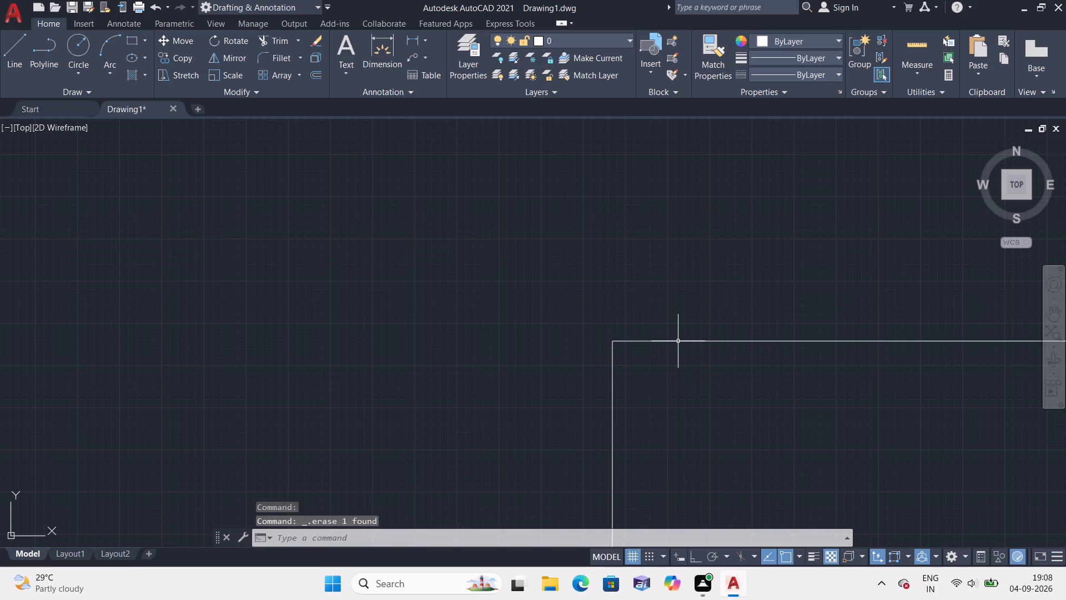
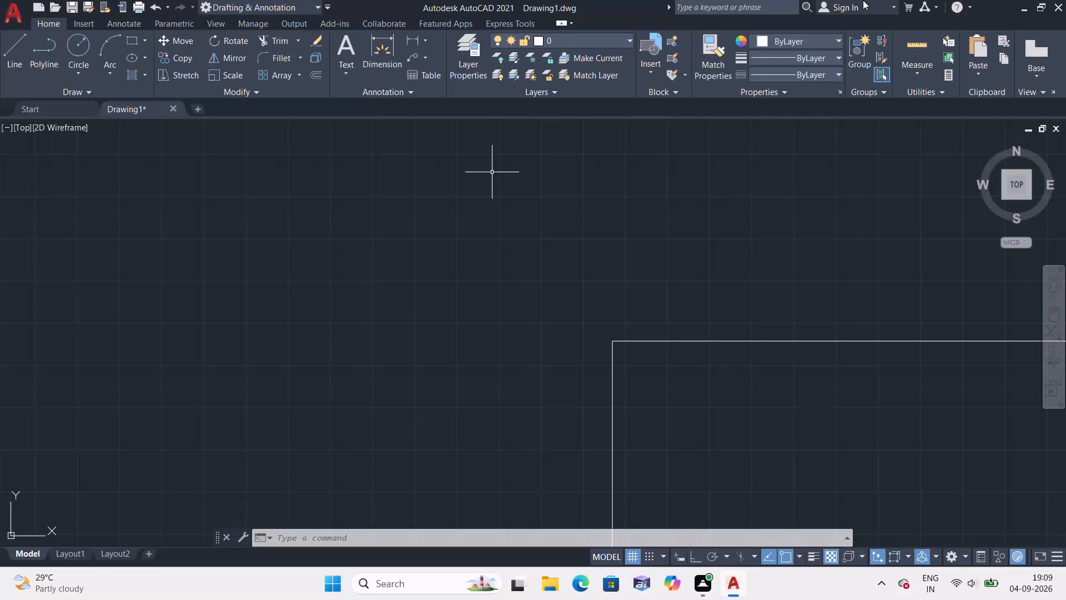
Offset the top horizontal line and the left vertical line 9" inward to form the outer wall thickness.
scroll(863, 0, down, 2)
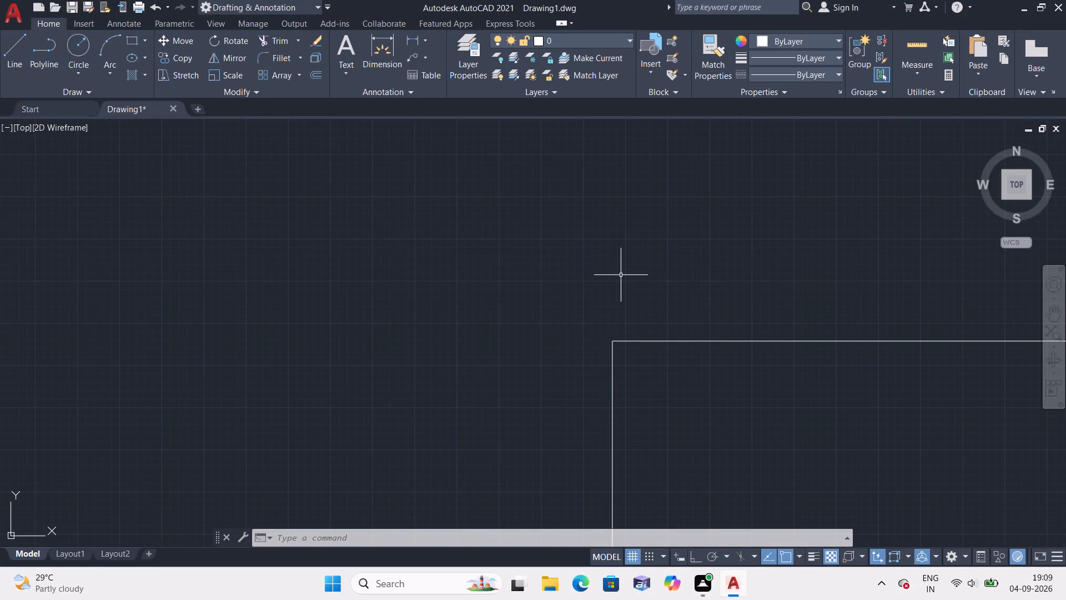
scroll(663, 373, up, 1)
middle_click(668, 378)
scroll(648, 363, down, 2)
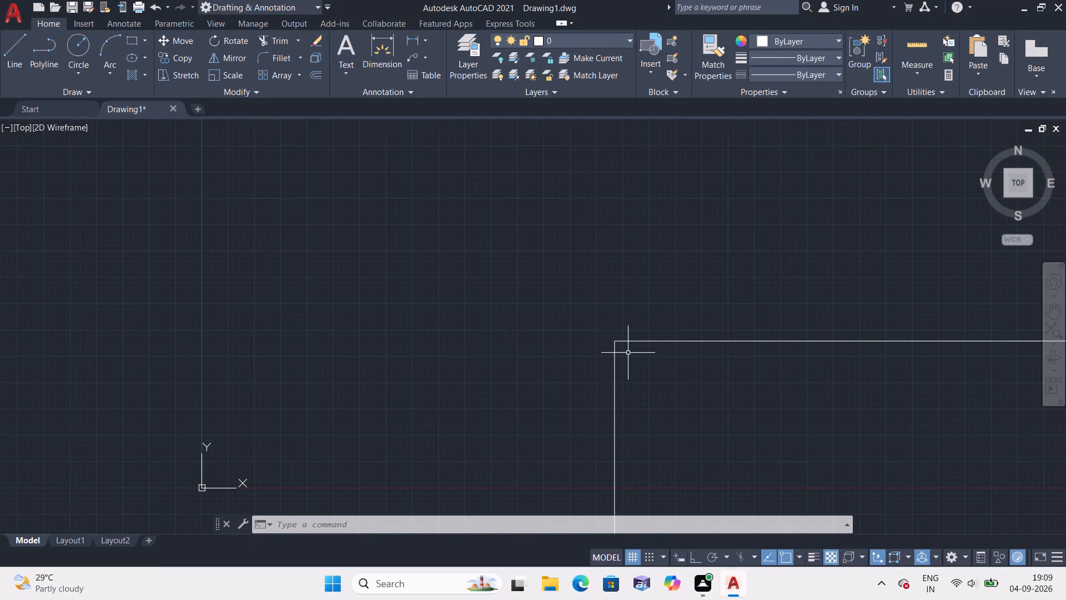
scroll(621, 334, down, 1)
middle_drag(615, 320, 558, 286)
scroll(574, 358, down, 1)
middle_drag(574, 357, 540, 328)
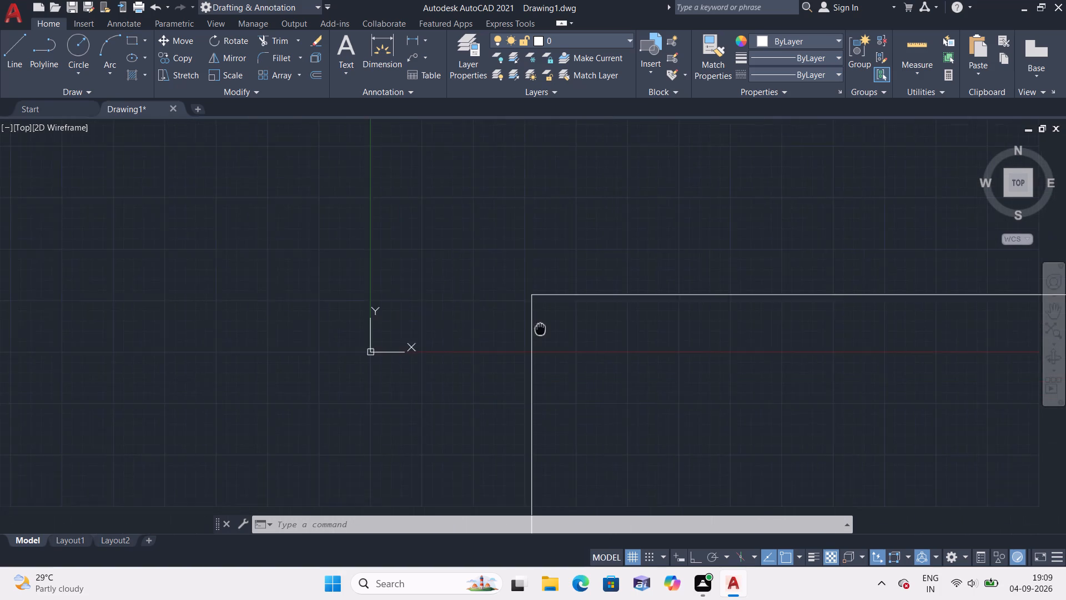
middle_drag(540, 328, 469, 289)
scroll(554, 312, down, 1)
middle_drag(513, 286, 453, 264)
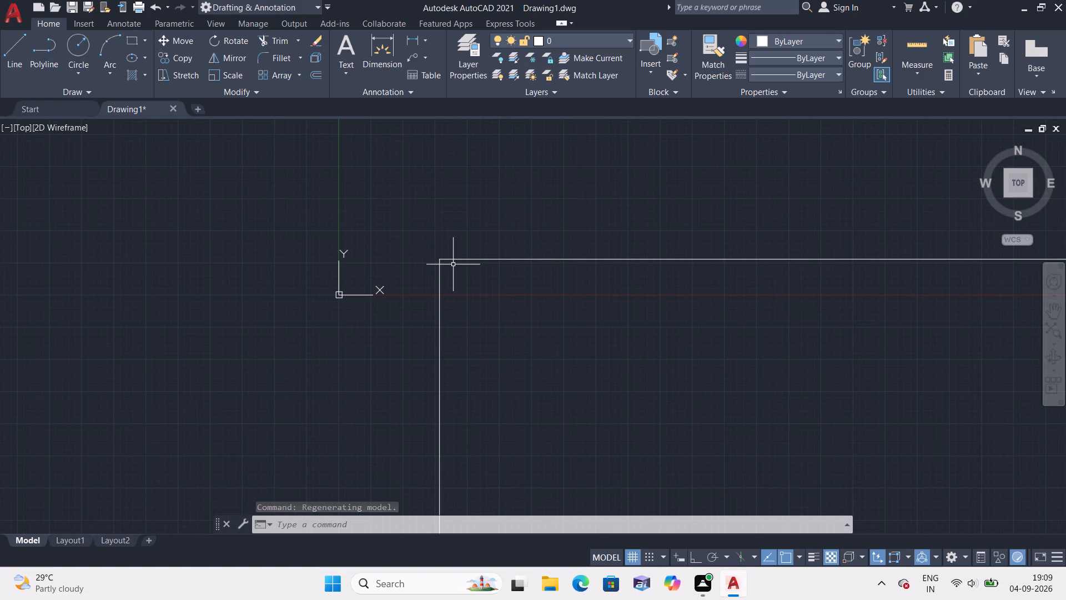
text(offset 9")
key(space)
scroll(453, 264, up, 2)
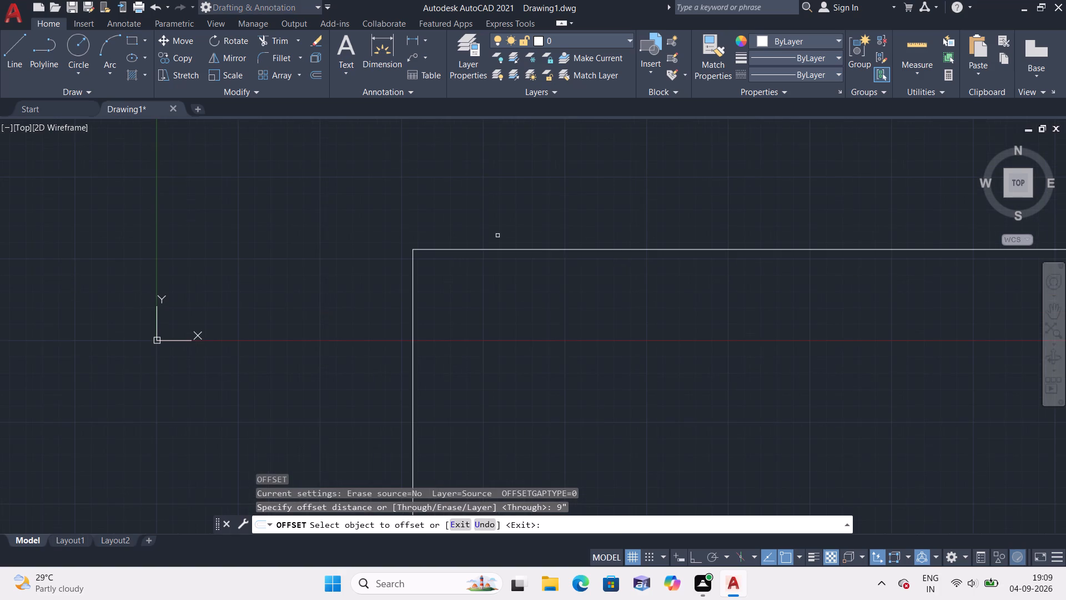
click(498, 250)
click(497, 311)
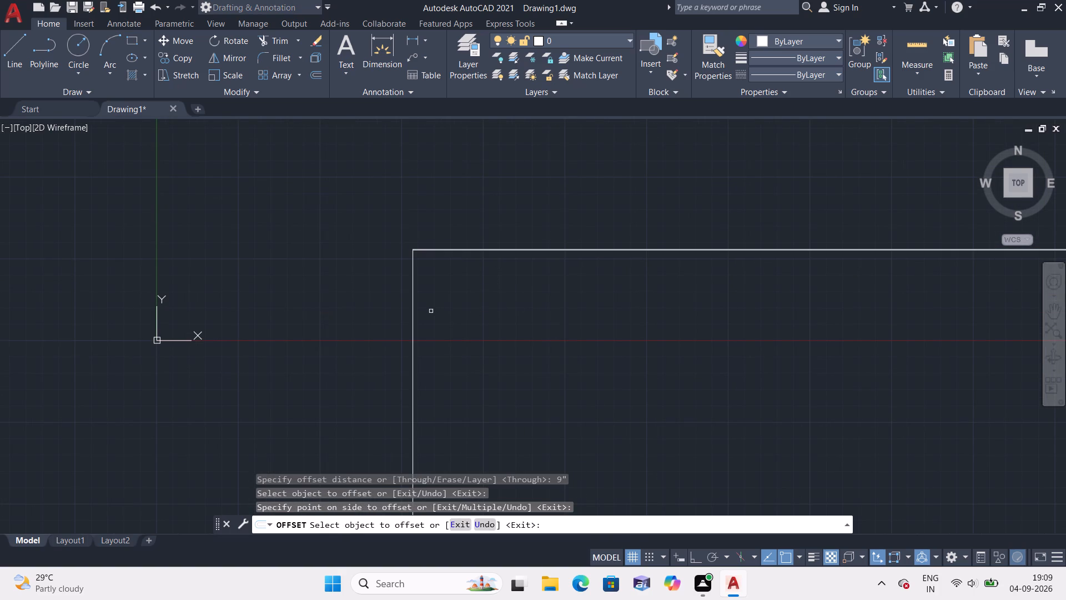
click(414, 327)
click(484, 324)
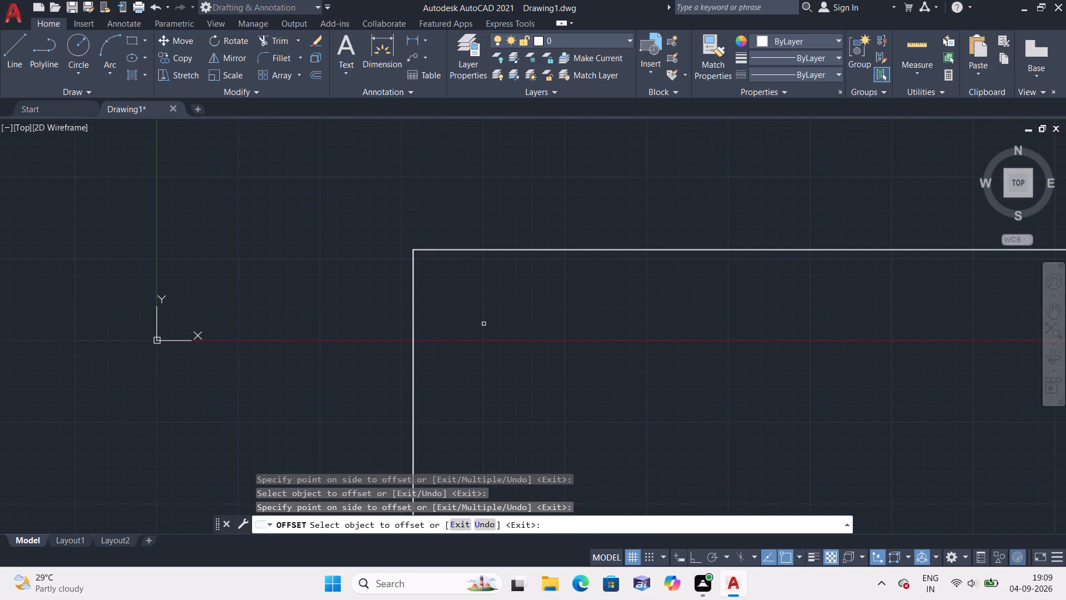
key(Escape)
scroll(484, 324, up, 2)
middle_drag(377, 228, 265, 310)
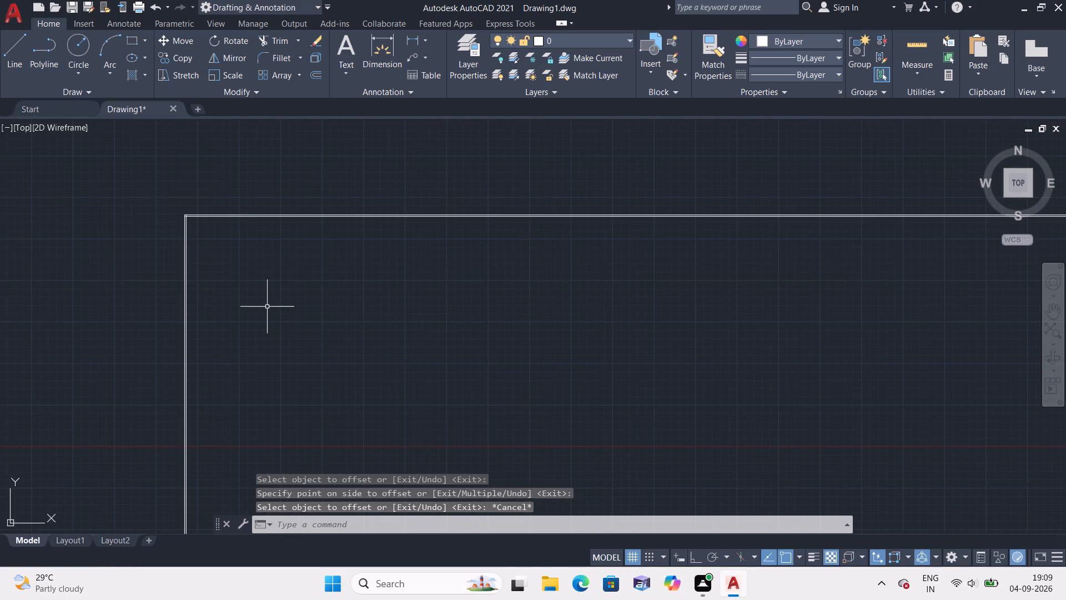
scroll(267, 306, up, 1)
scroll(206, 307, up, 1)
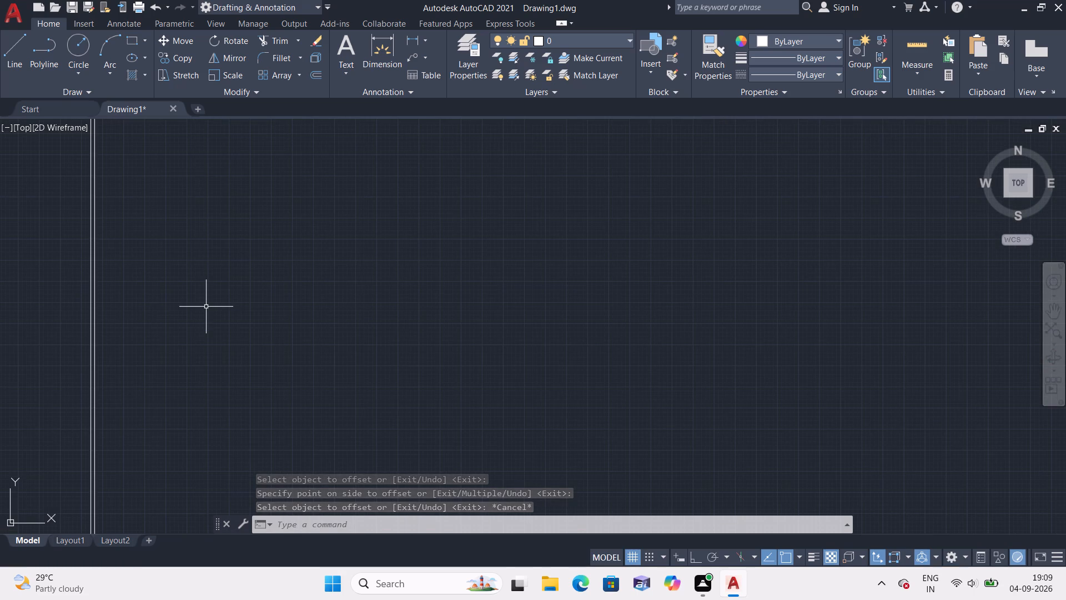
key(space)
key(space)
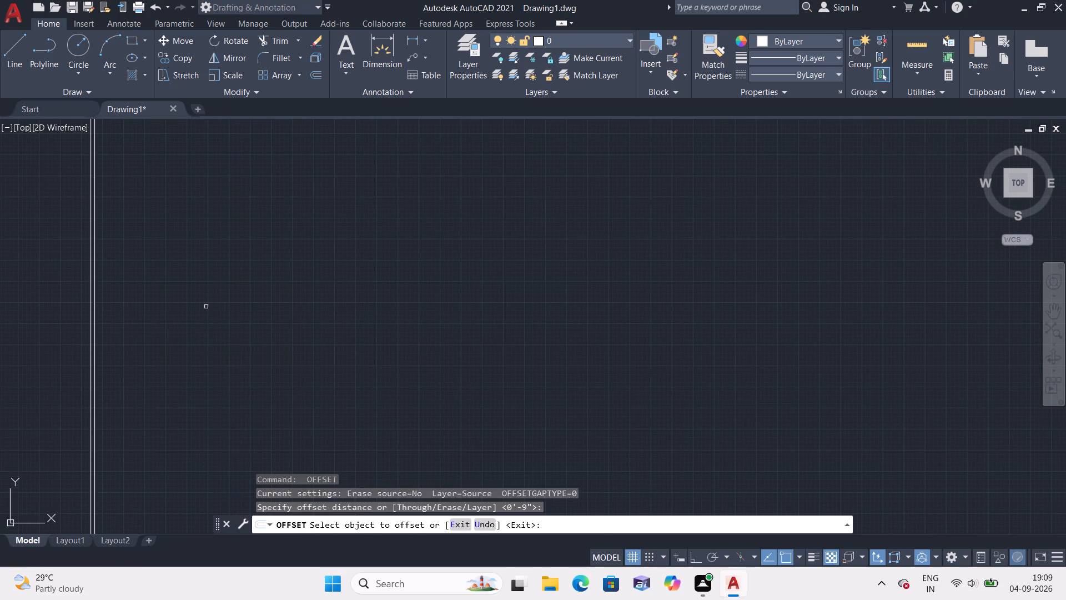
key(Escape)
Offset the inner line of the left wall 11' to the right.
key(space)
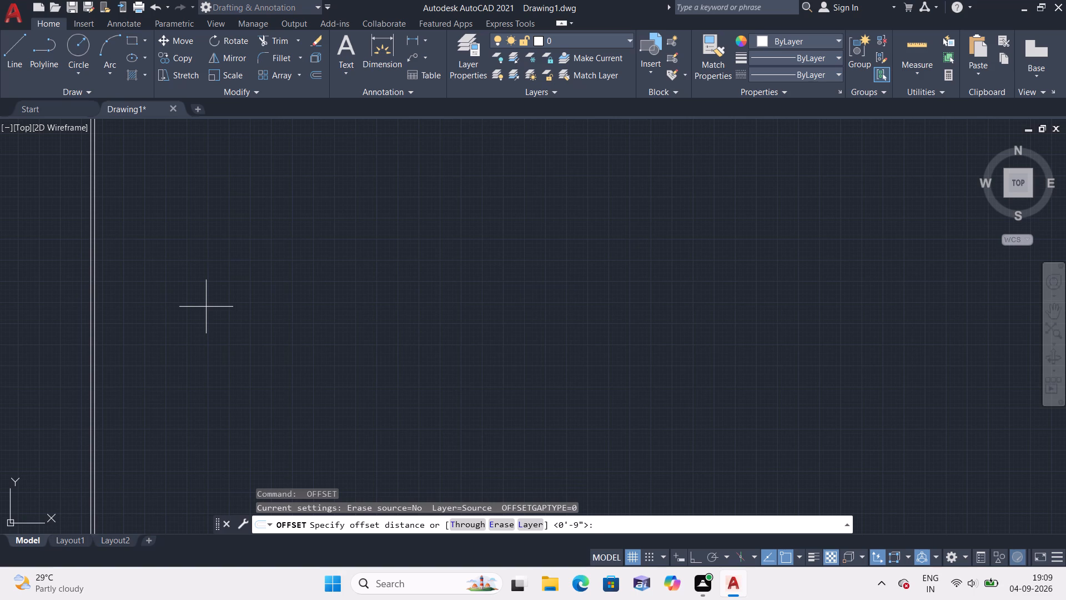
text(11')
key(space)
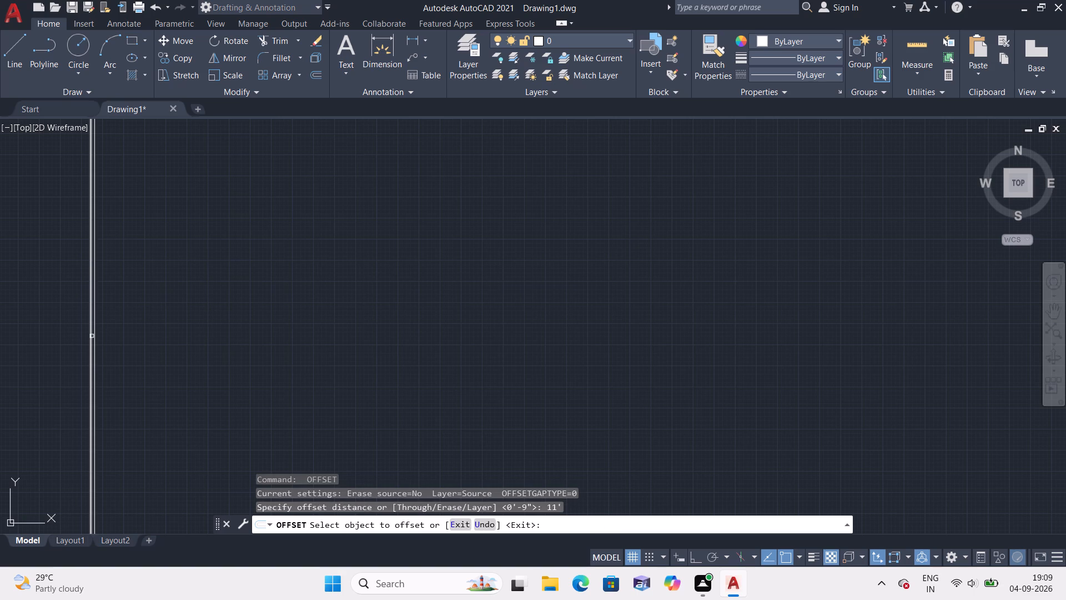
scroll(93, 335, up, 3)
click(93, 334)
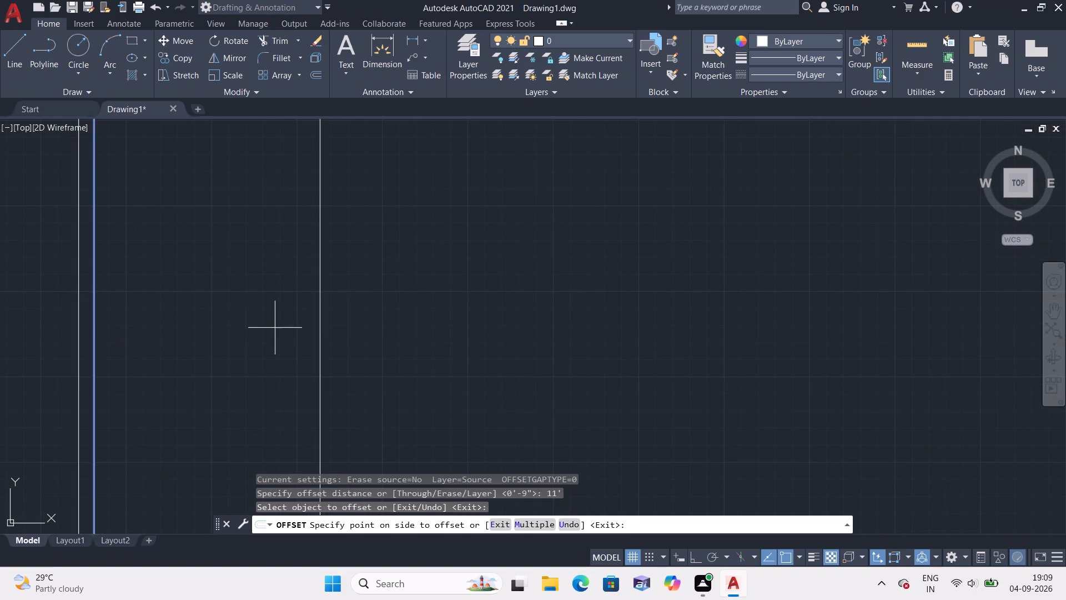
click(287, 327)
key(space)
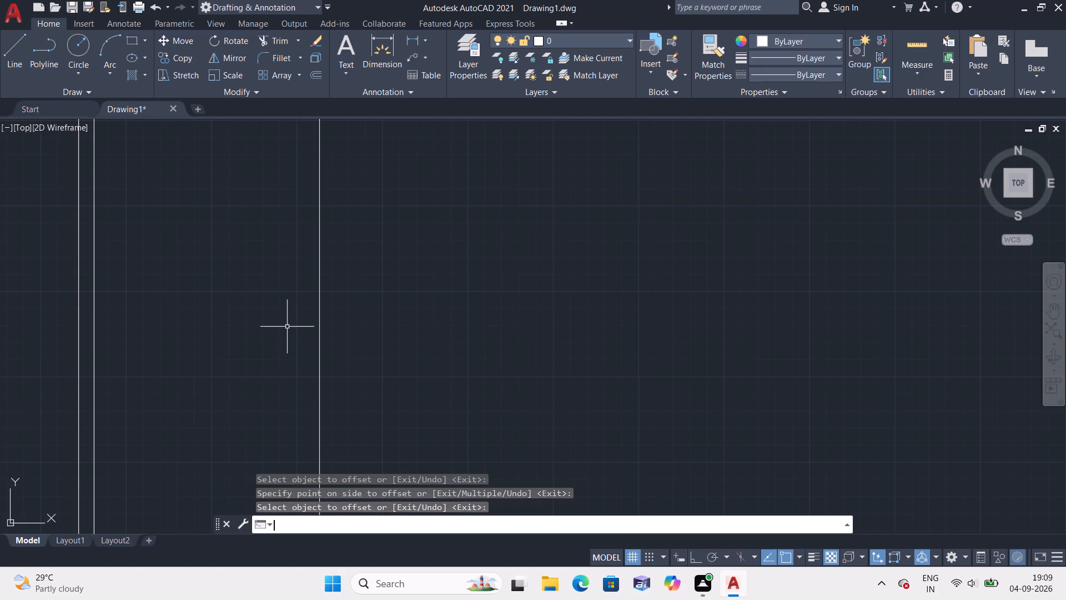
Offset the new vertical line 4.5" to the right to form the first partition wall.
key(space)
text(4.5)
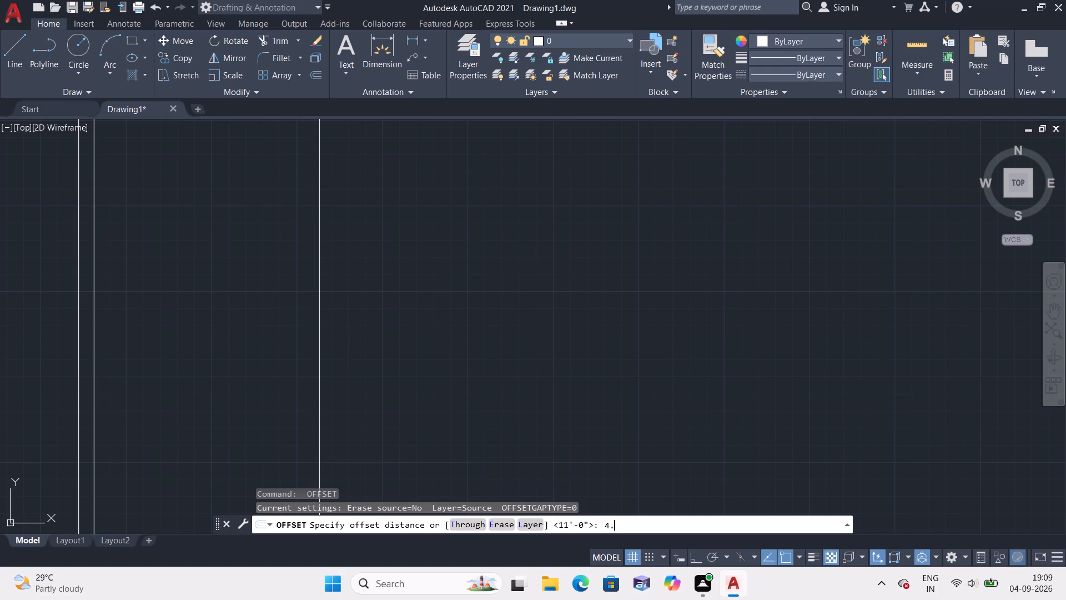
text(")
key(space)
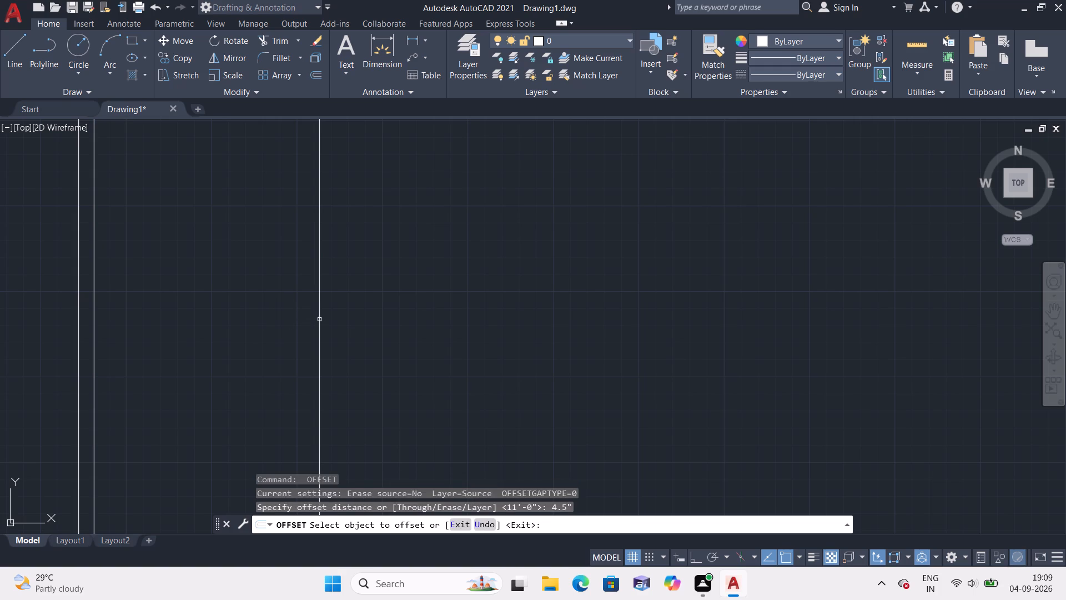
click(319, 319)
click(354, 319)
key(space)
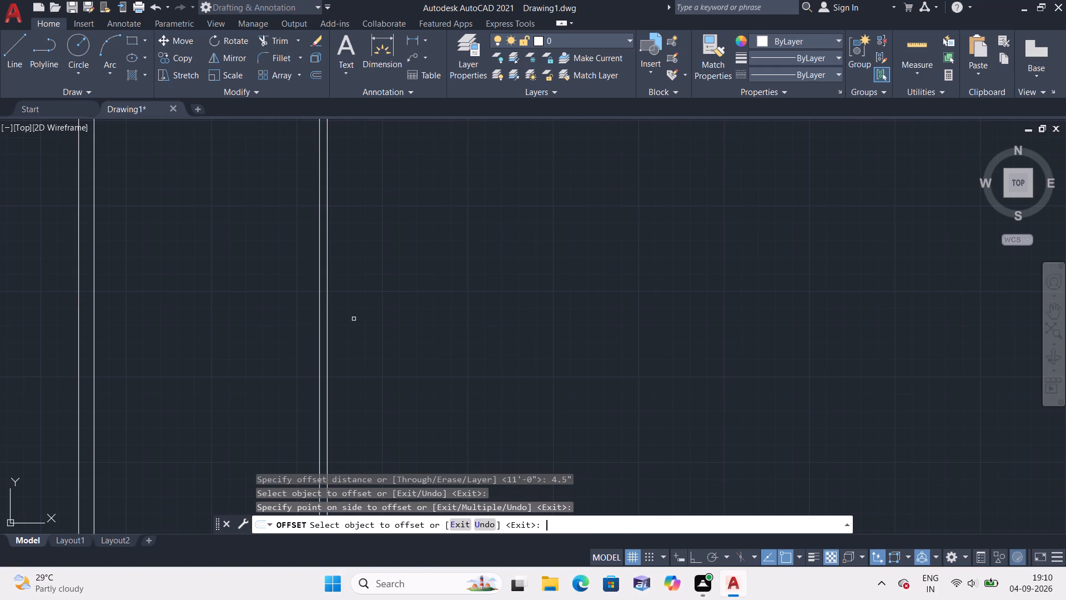
Offset the right line of the first partition wall 4'6" to the right.
key(space)
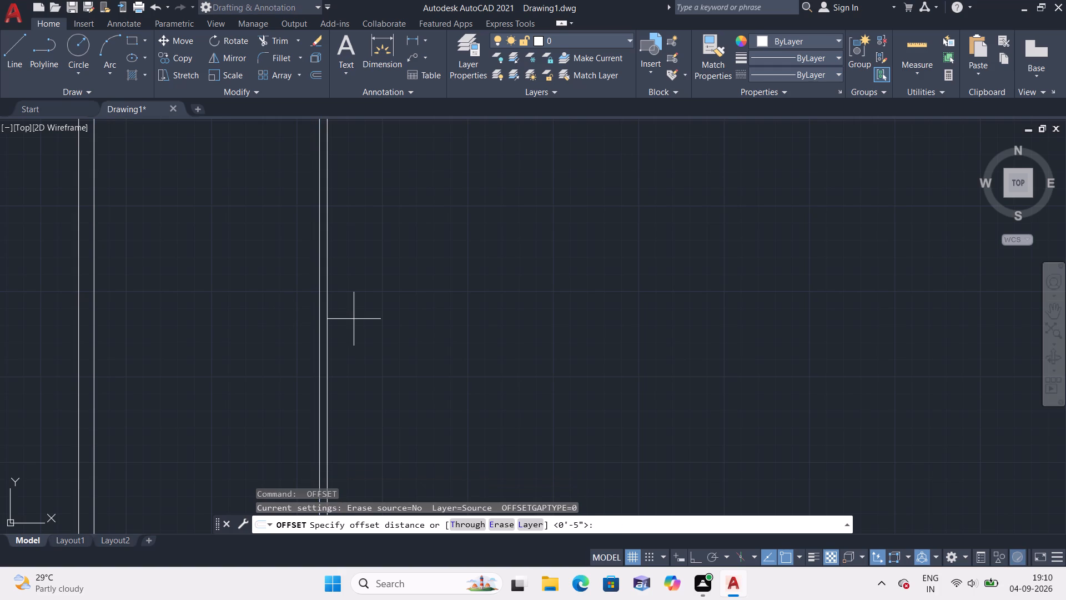
key(4)
key(apostrophe)
key(6)
key(shift+quotedbl)
key(space)
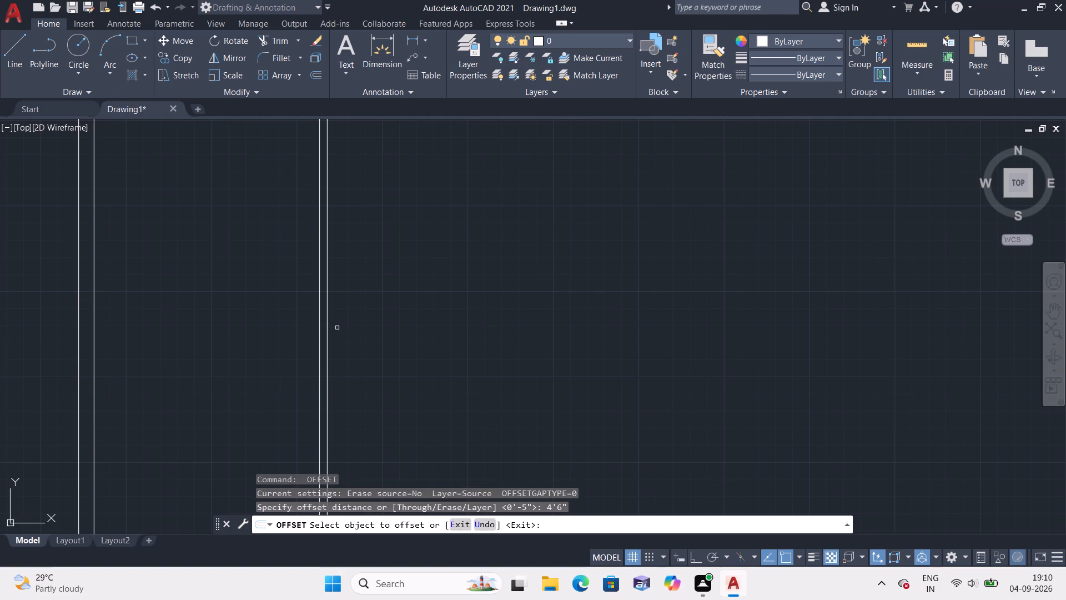
click(329, 342)
click(446, 320)
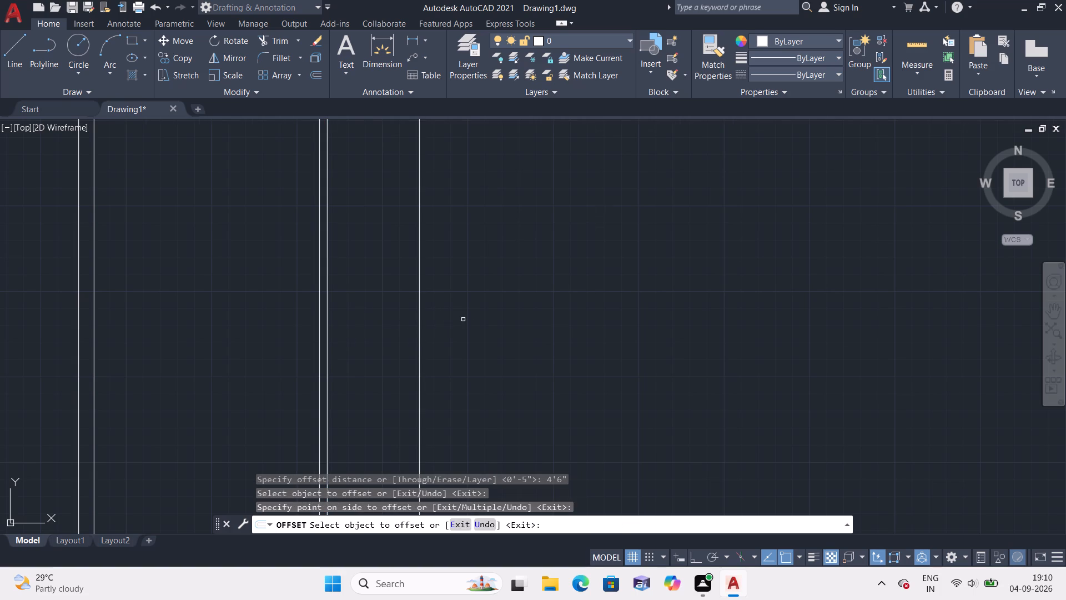
scroll(464, 319, down, 1)
key(space)
Offset the rightmost vertical line 4.5" to the right to form the second partition wall.
key(space)
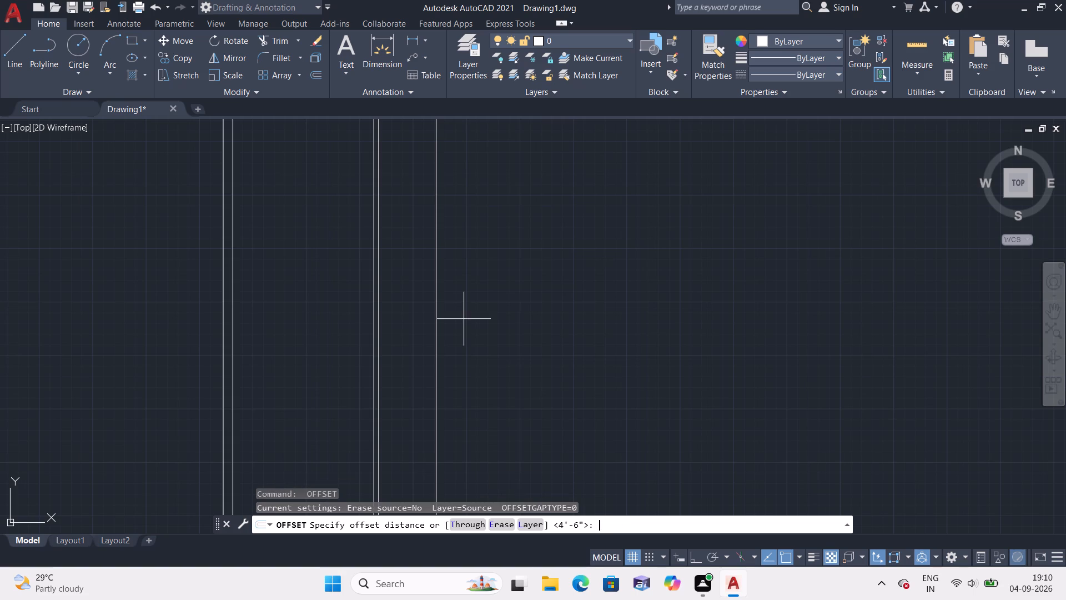
text(4.5")
key(space)
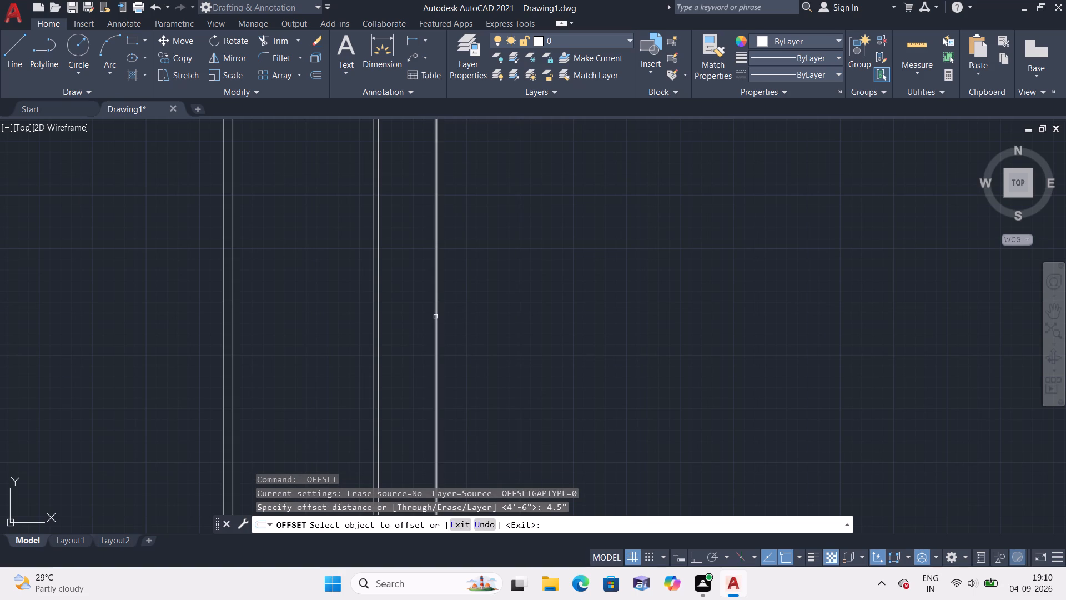
click(435, 317)
click(480, 306)
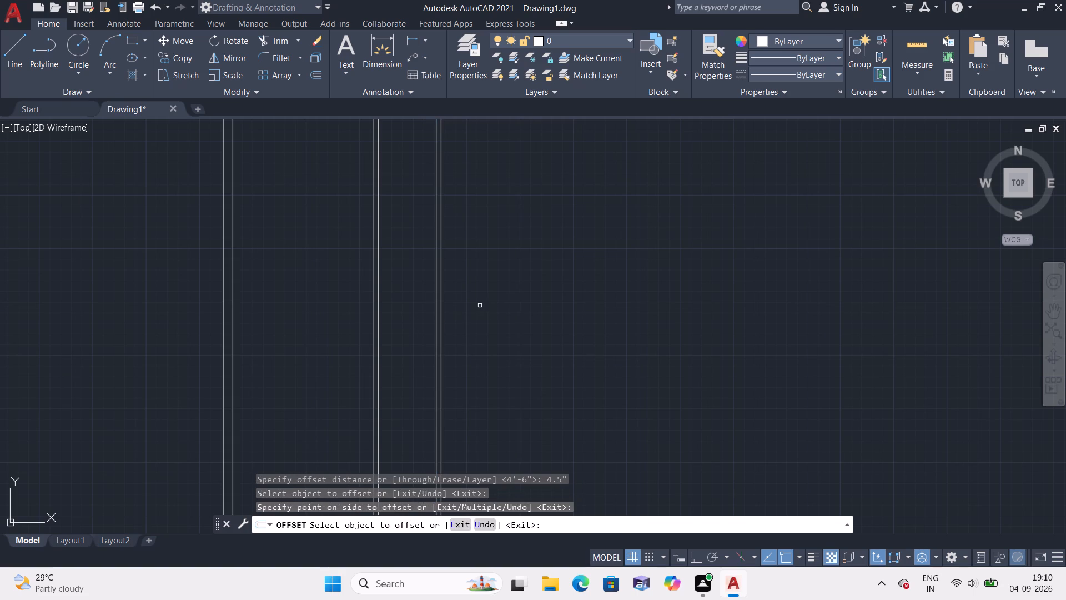
scroll(480, 306, down, 1)
key(space)
Offset the right line of the second partition wall 10' to the right.
key(space)
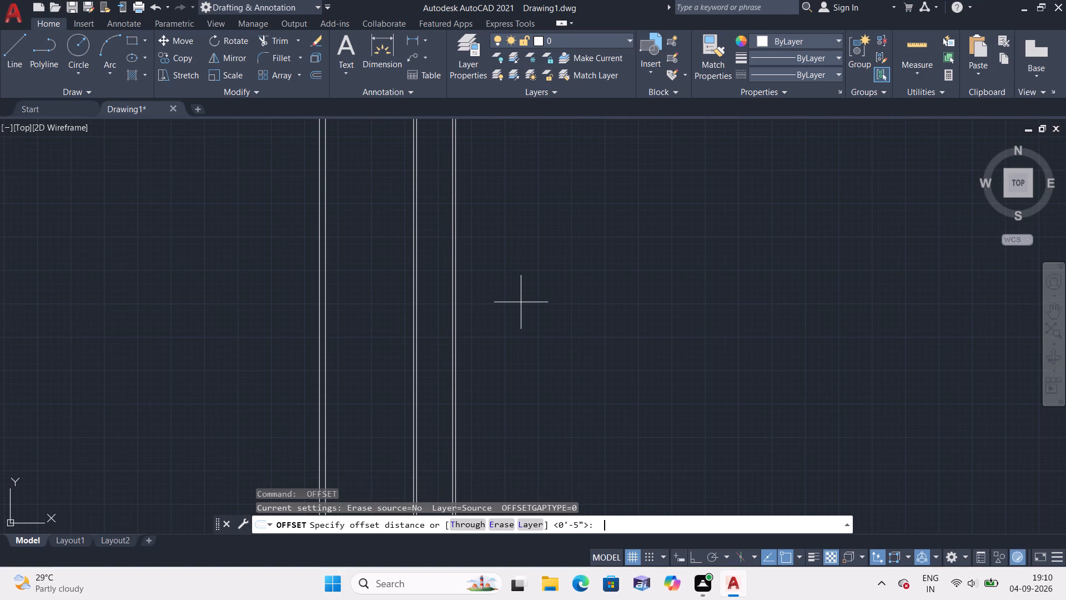
middle_drag(521, 302, 449, 365)
scroll(521, 302, down, 1)
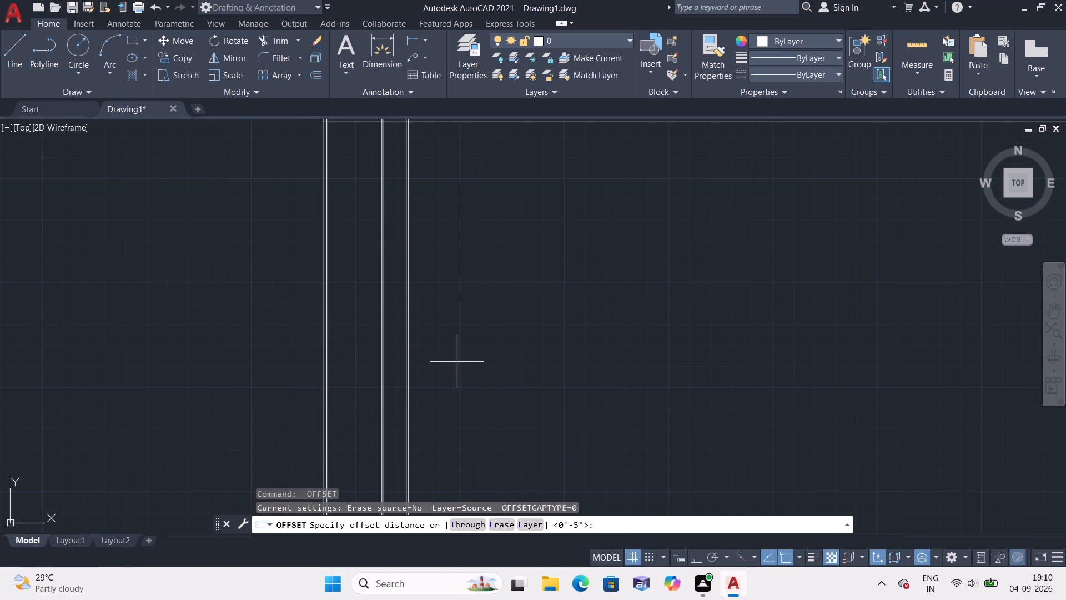
text(10')
key(space)
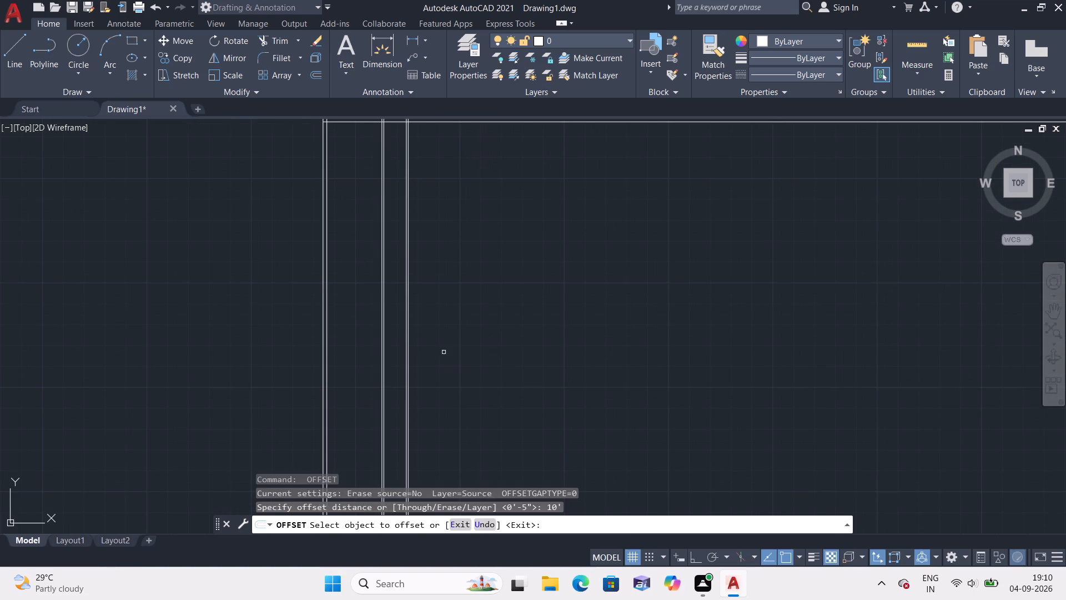
scroll(426, 349, up, 2)
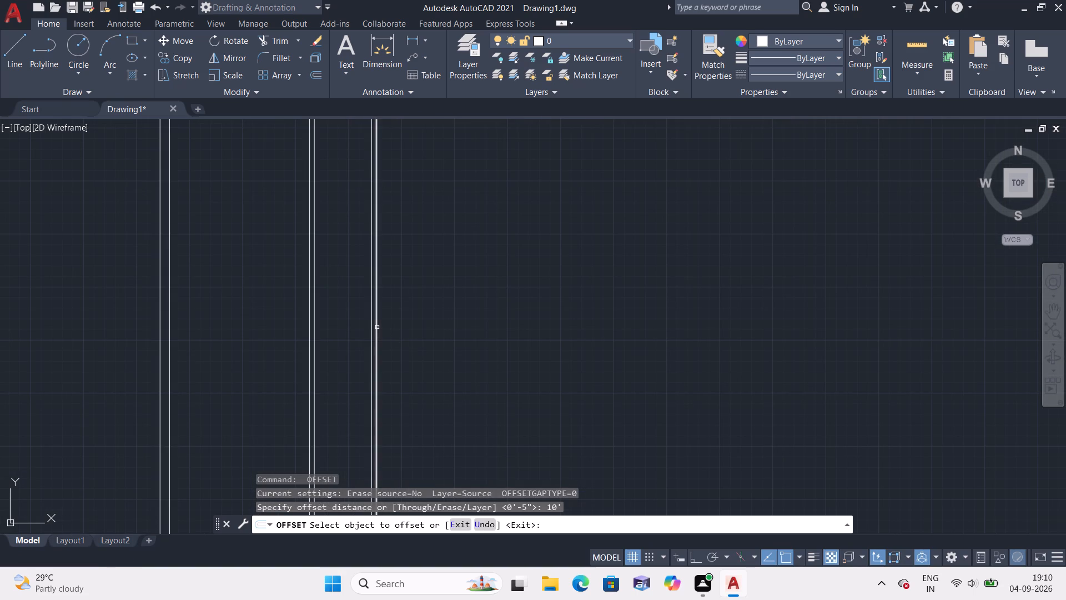
click(377, 327)
click(443, 321)
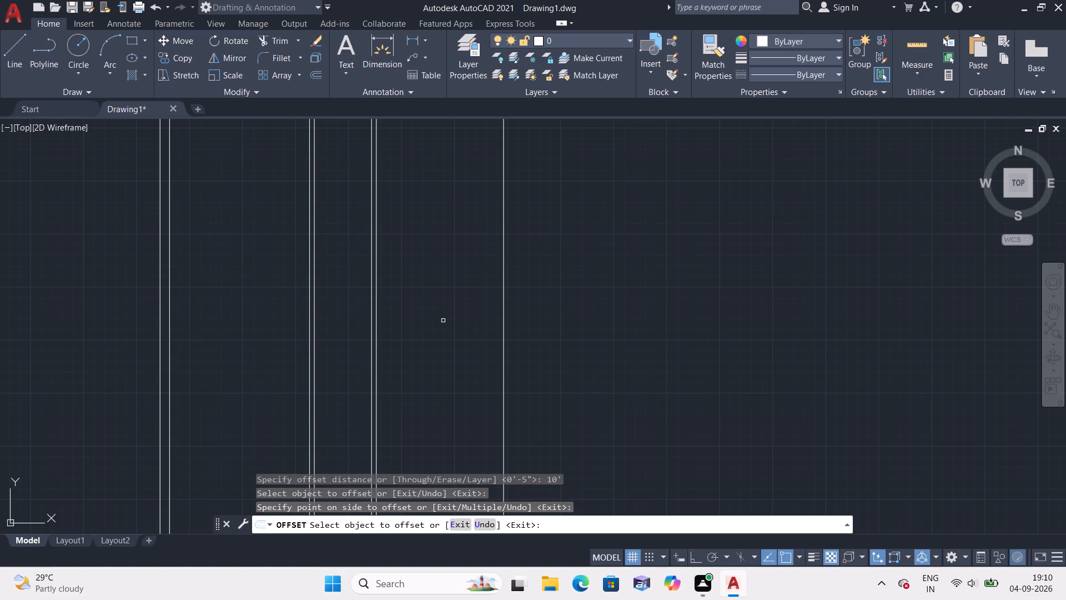
scroll(443, 321, down, 1)
key(space)
Offset the rightmost vertical line 9" to the right to form the right outer wall.
key(space)
text(9")
key(space)
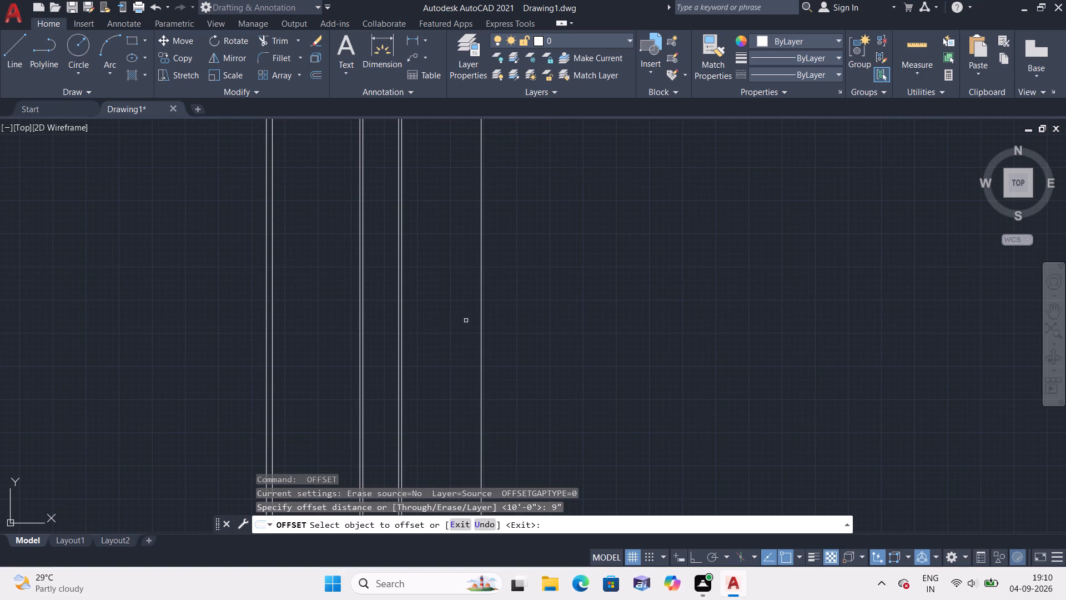
scroll(469, 321, up, 2)
click(495, 312)
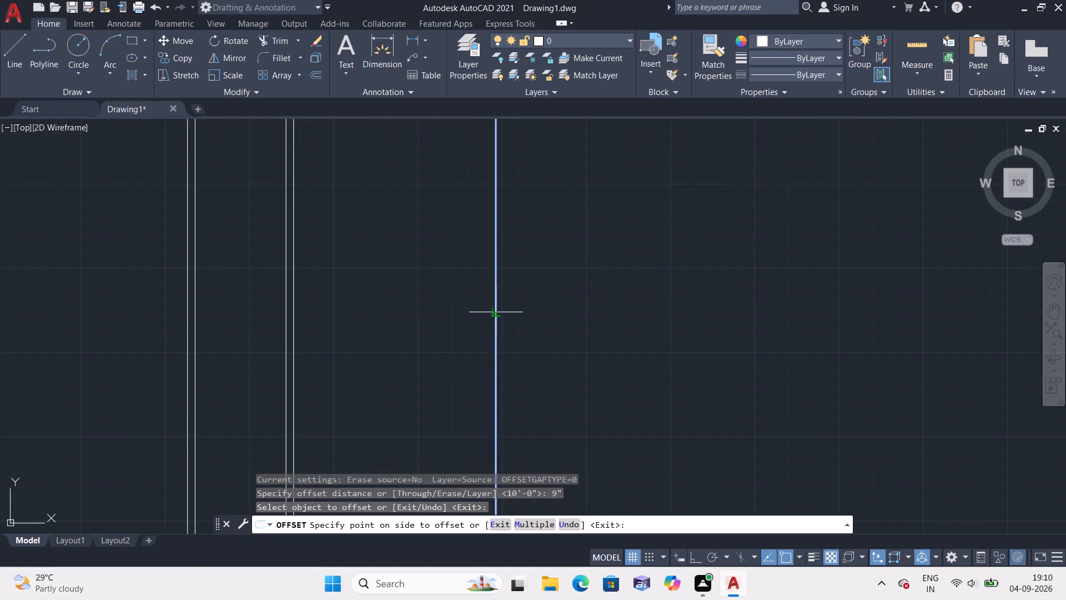
click(575, 288)
scroll(575, 288, down, 3)
key(Escape)
scroll(617, 251, down, 2)
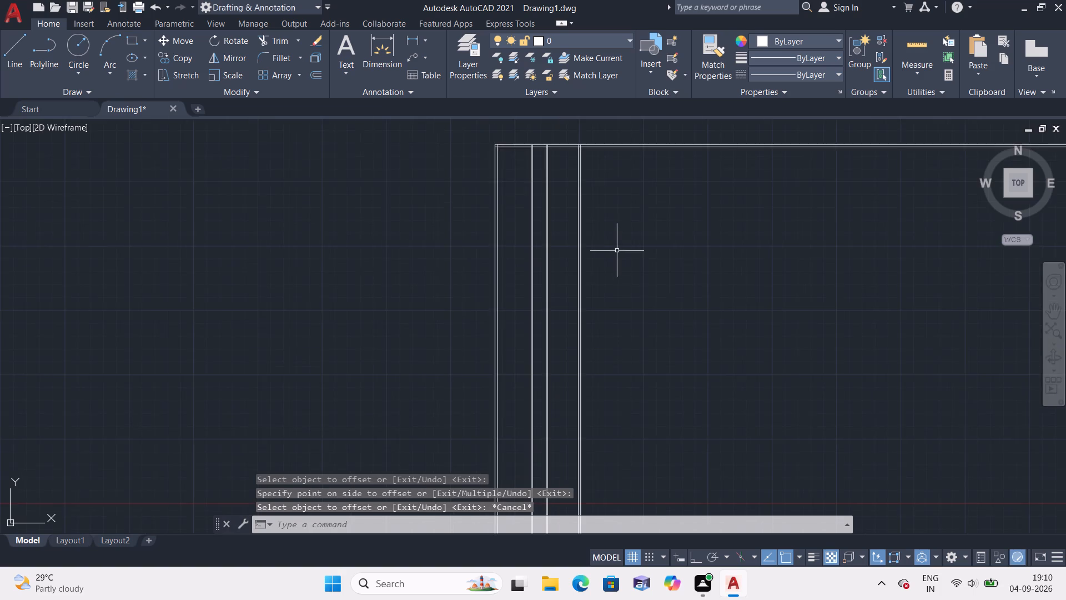
middle_drag(617, 250, 622, 309)
scroll(642, 291, up, 2)
middle_drag(631, 247, 634, 290)
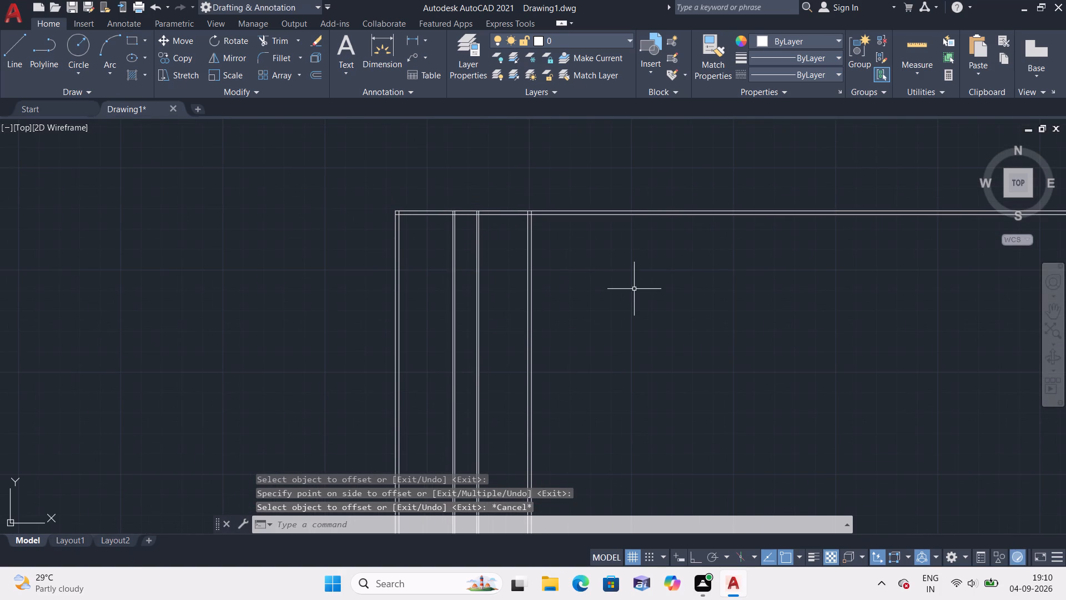
Trim the two top wall lines where they extend beyond the right outer wall.
text(trim)
key(space)
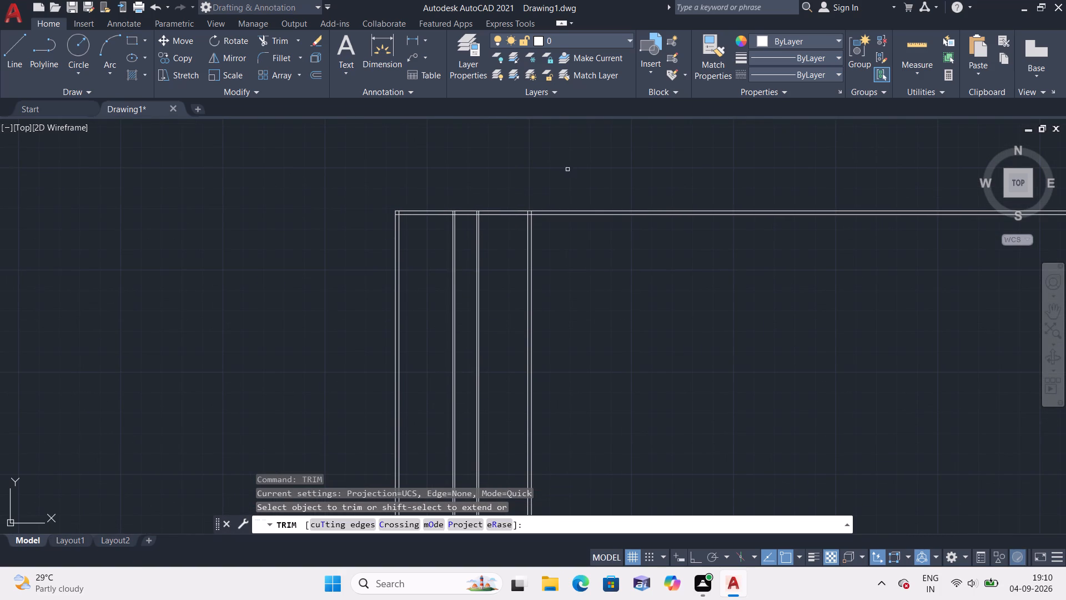
drag(567, 167, 618, 279)
click(618, 279)
click(621, 239)
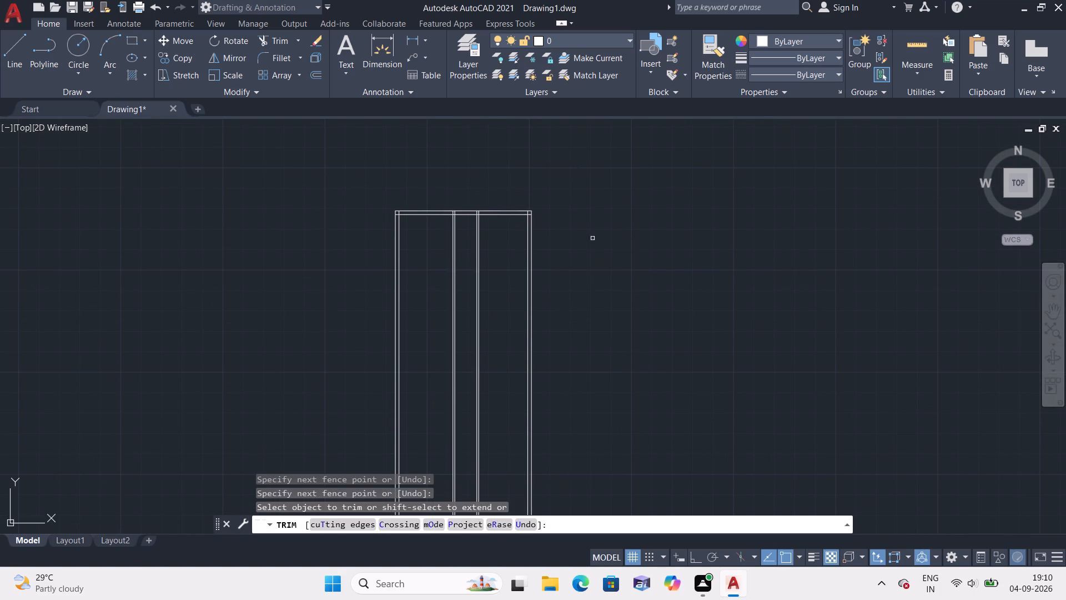
Trim the overlapping inner wall line ends at the upper-left corner of the outer walls.
scroll(490, 198, up, 4)
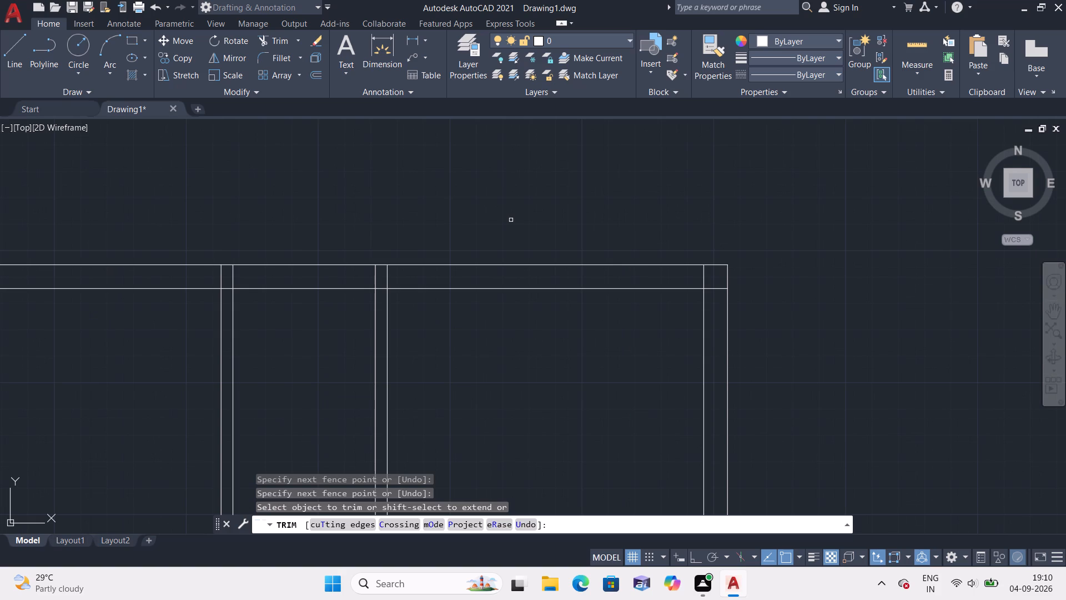
scroll(165, 291, down, 2)
scroll(59, 299, up, 1)
middle_drag(57, 296, 137, 308)
scroll(93, 296, down, 1)
scroll(89, 293, up, 3)
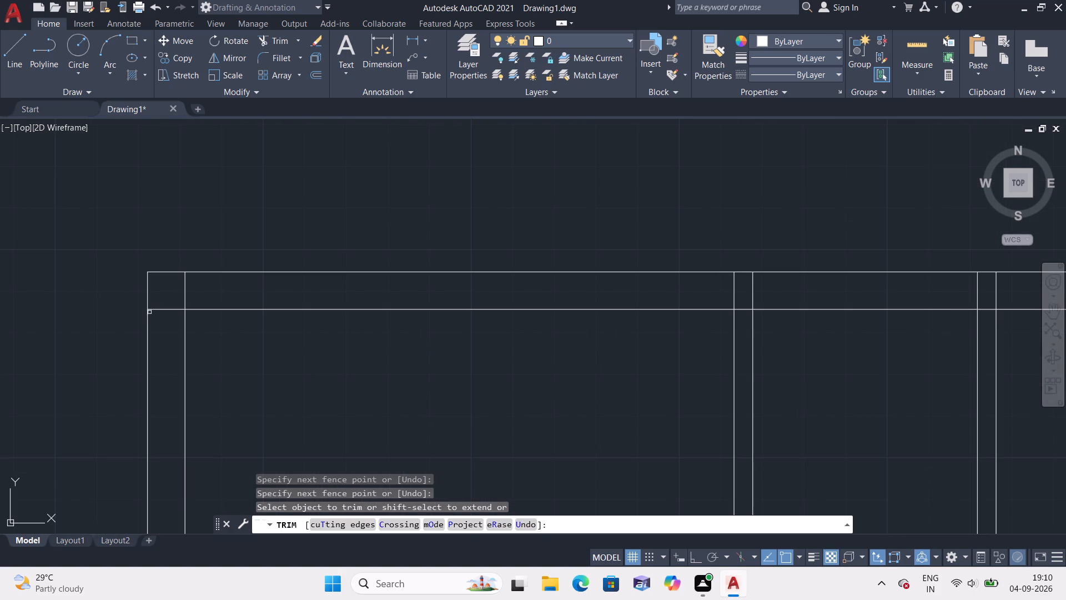
click(167, 309)
click(185, 293)
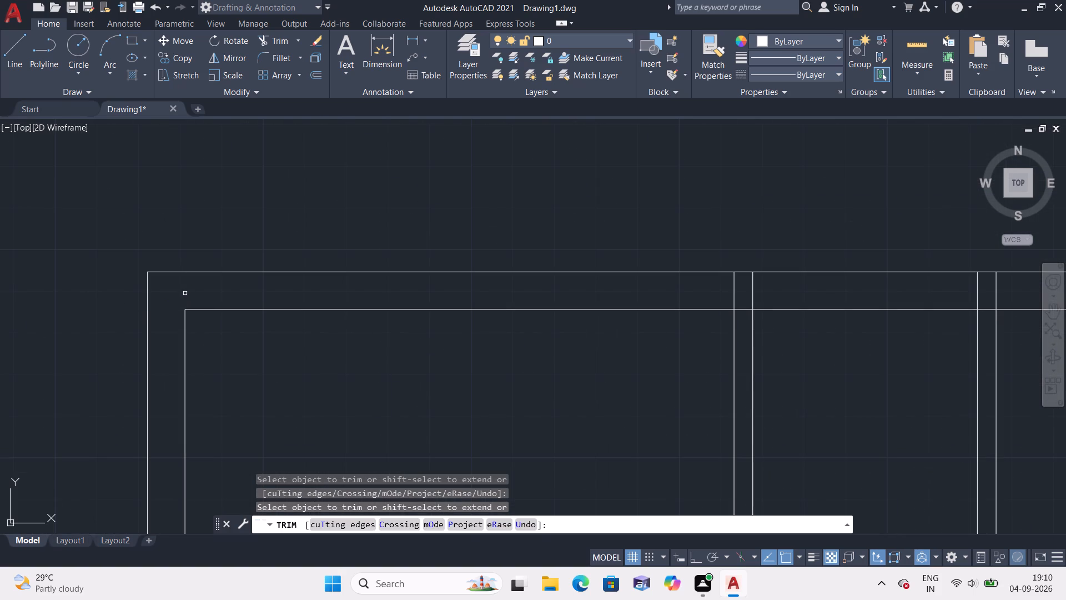
Trim both partition walls' lines where they cross the thickness of the top outer wall.
drag(708, 299, 765, 294)
scroll(765, 294, down, 1)
middle_drag(765, 293, 588, 288)
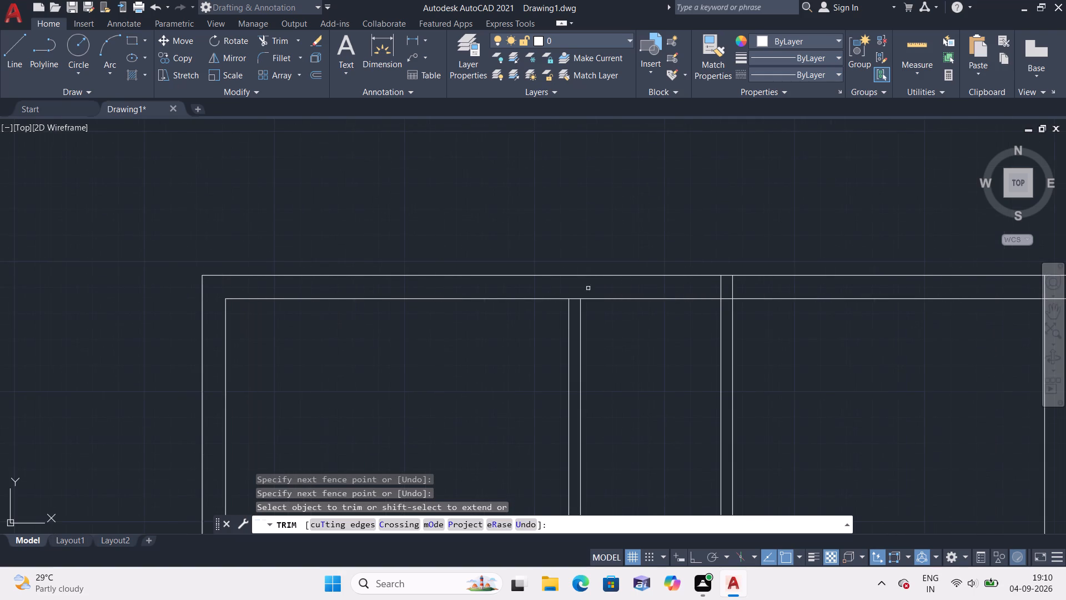
click(703, 287)
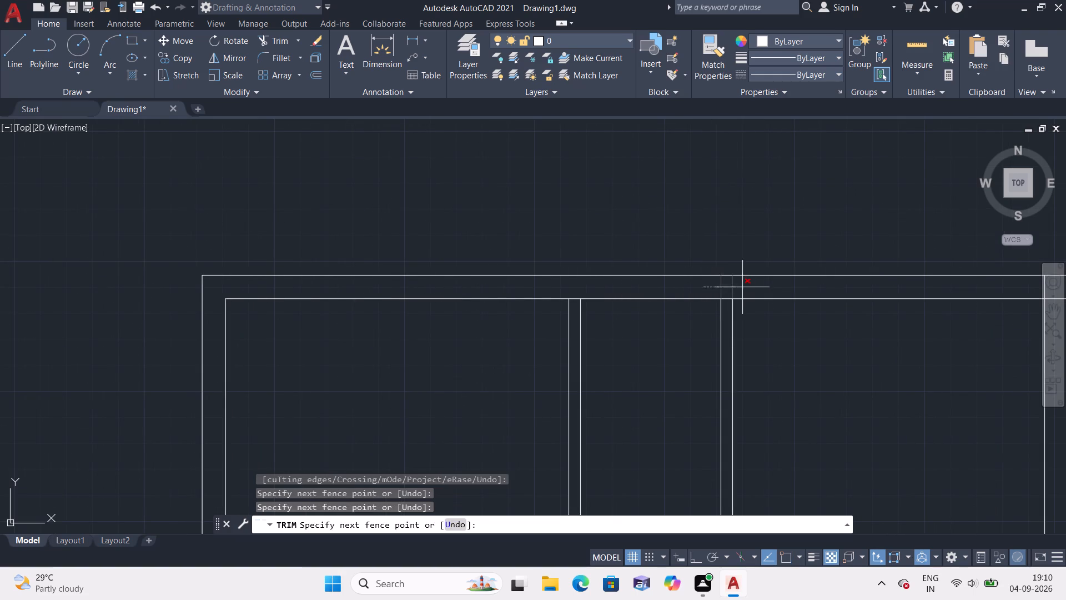
click(745, 286)
Trim the overlapping inner wall line ends at the upper-right corner of the outer walls.
scroll(745, 285, down, 1)
middle_drag(745, 284, 564, 298)
scroll(516, 303, down, 1)
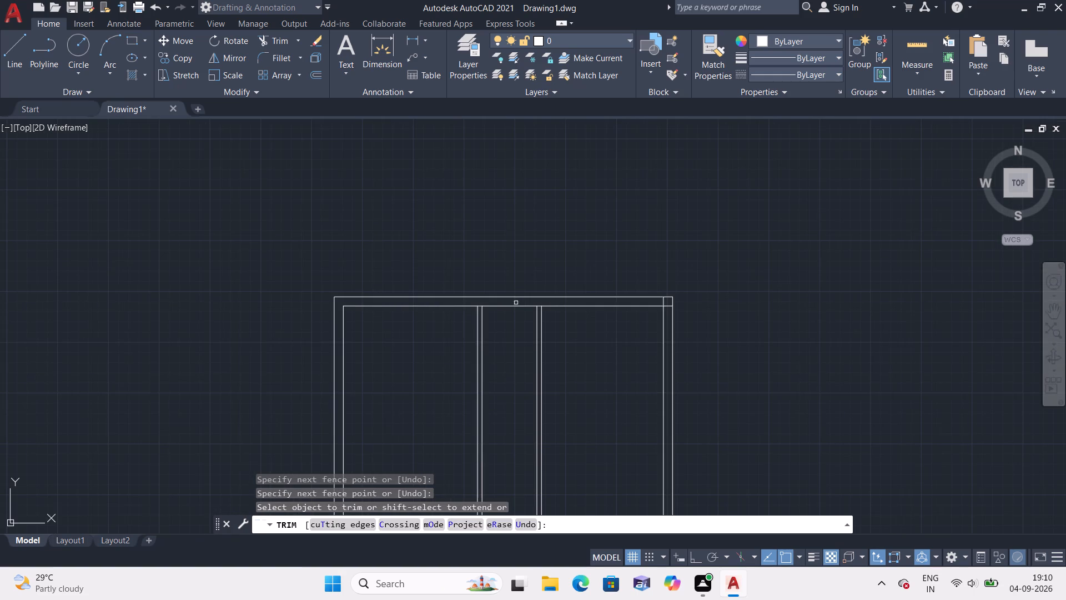
scroll(671, 313, up, 2)
click(651, 288)
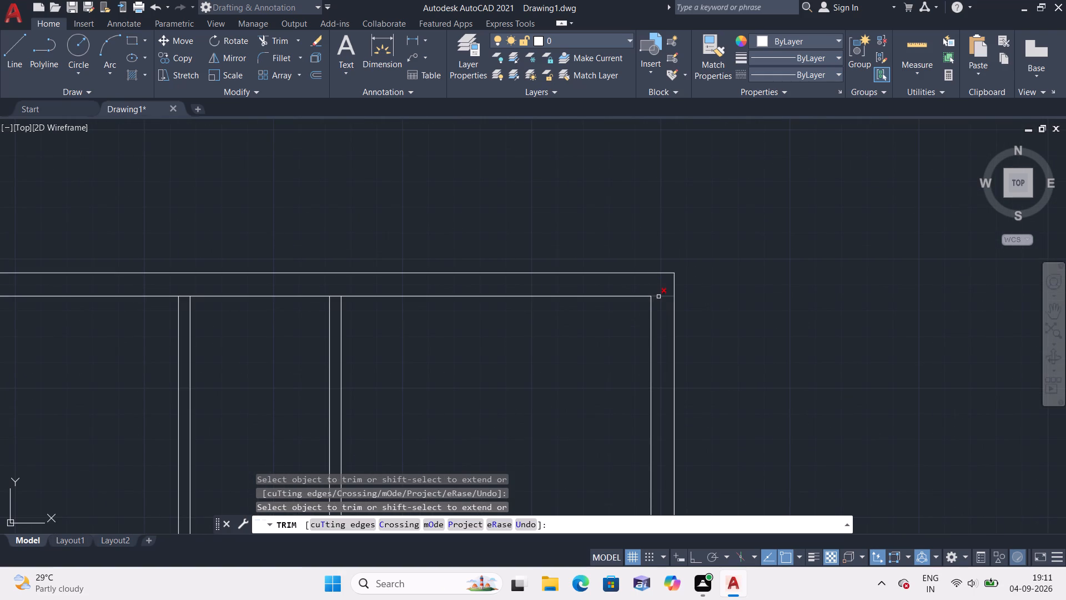
click(658, 297)
scroll(658, 297, down, 2)
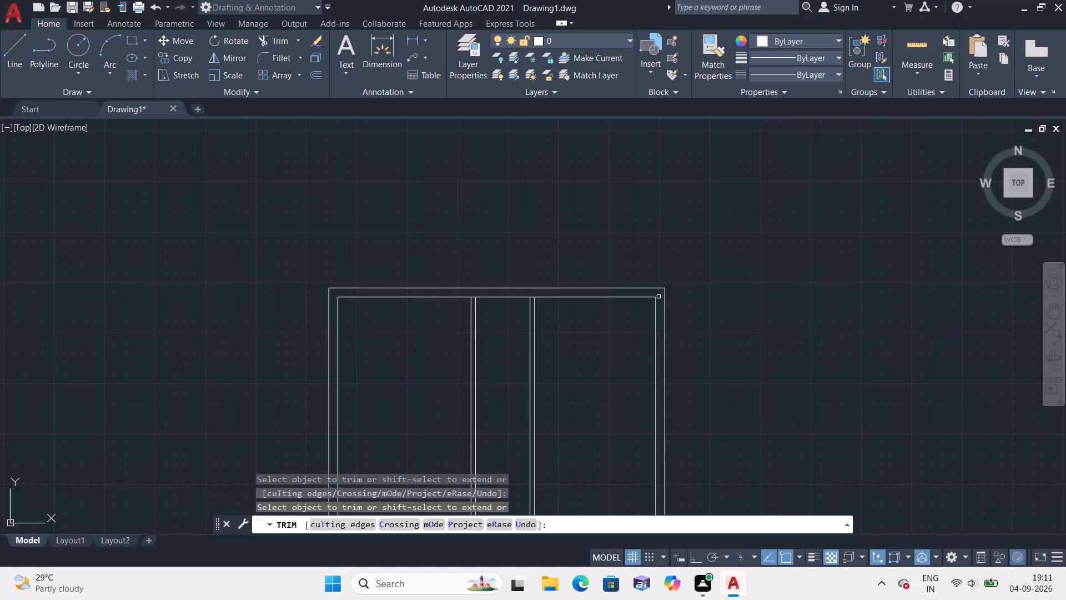
scroll(658, 297, down, 1)
key(Escape)
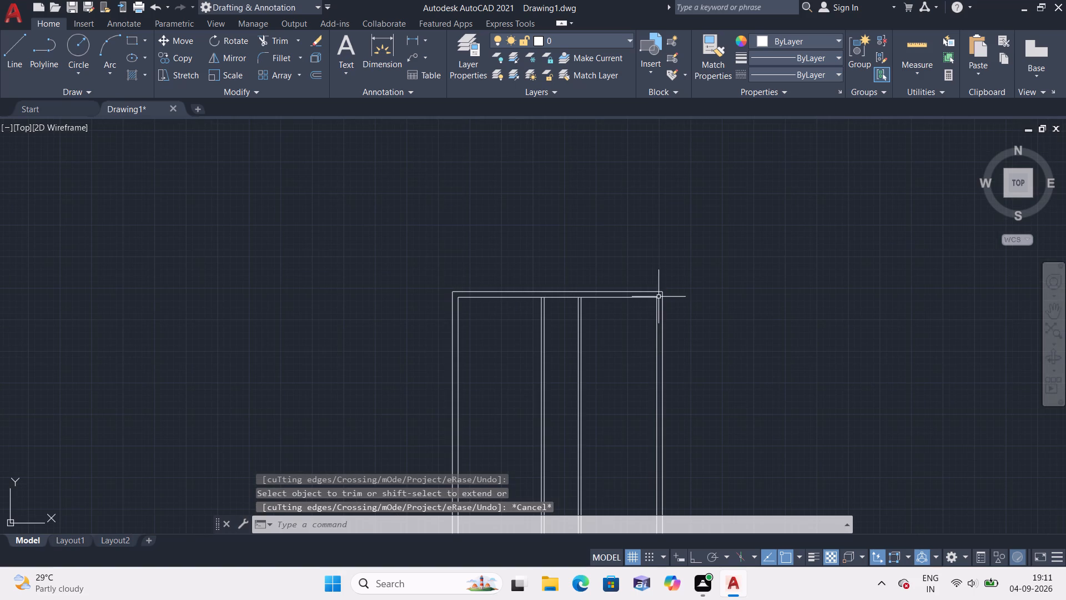
Check the clear width between the left outer wall and the first partition wall with a linear dimension.
middle_drag(599, 324, 616, 295)
scroll(529, 276, up, 1)
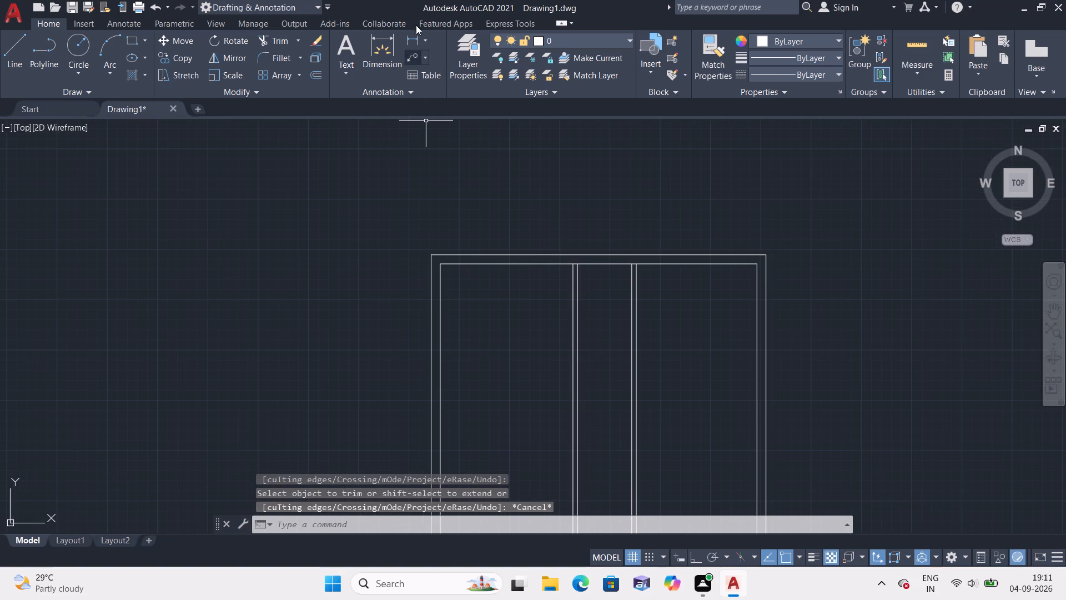
click(429, 38)
click(441, 63)
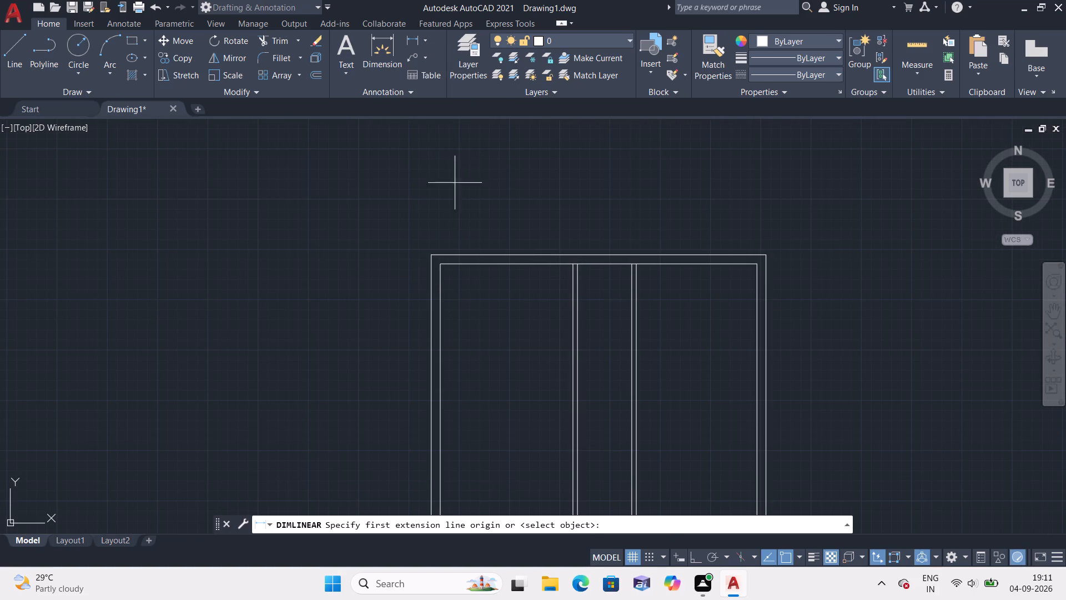
scroll(439, 311, up, 3)
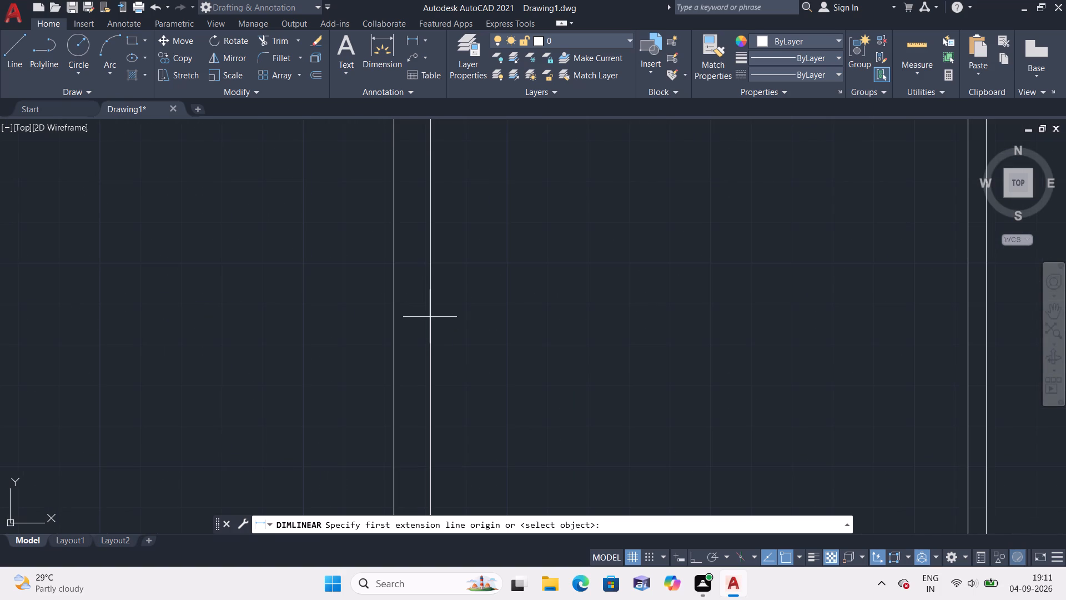
click(429, 319)
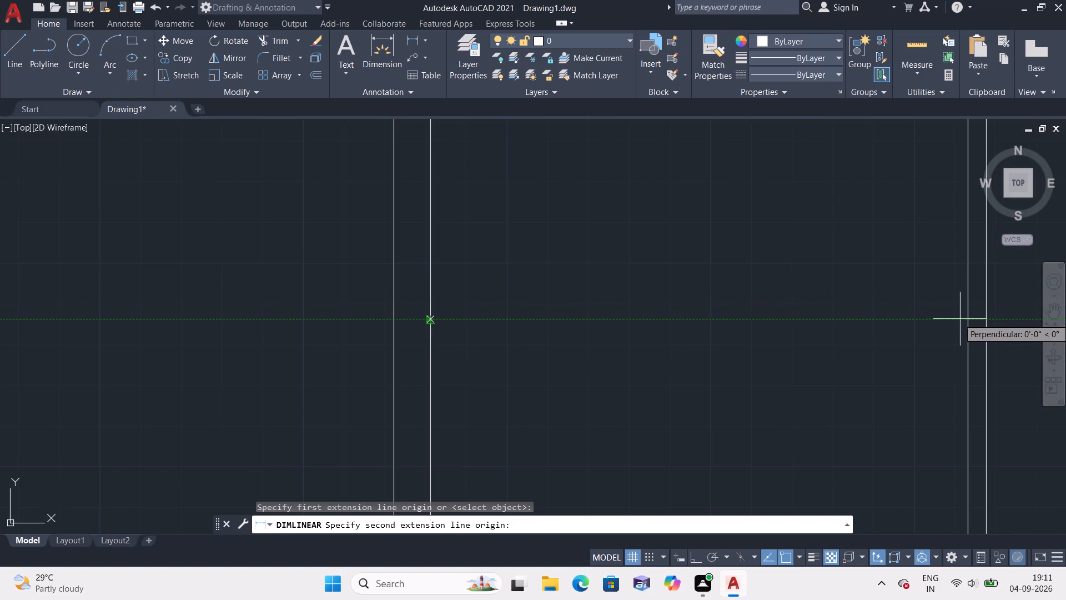
click(971, 319)
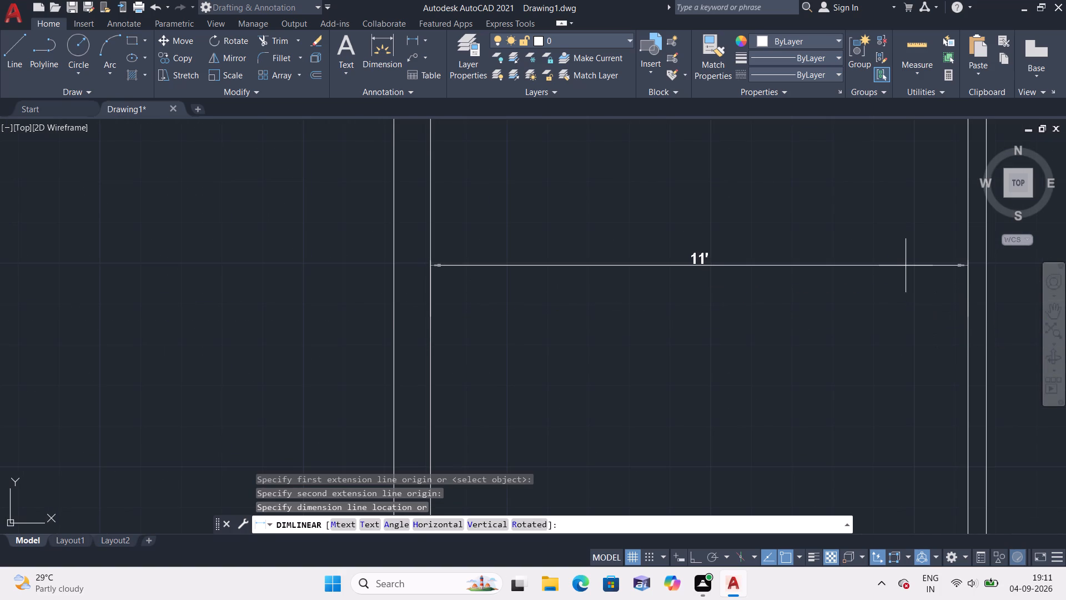
key(space)
scroll(906, 266, down, 2)
Check the clear width between the first and second partition walls with a linear dimension.
key(space)
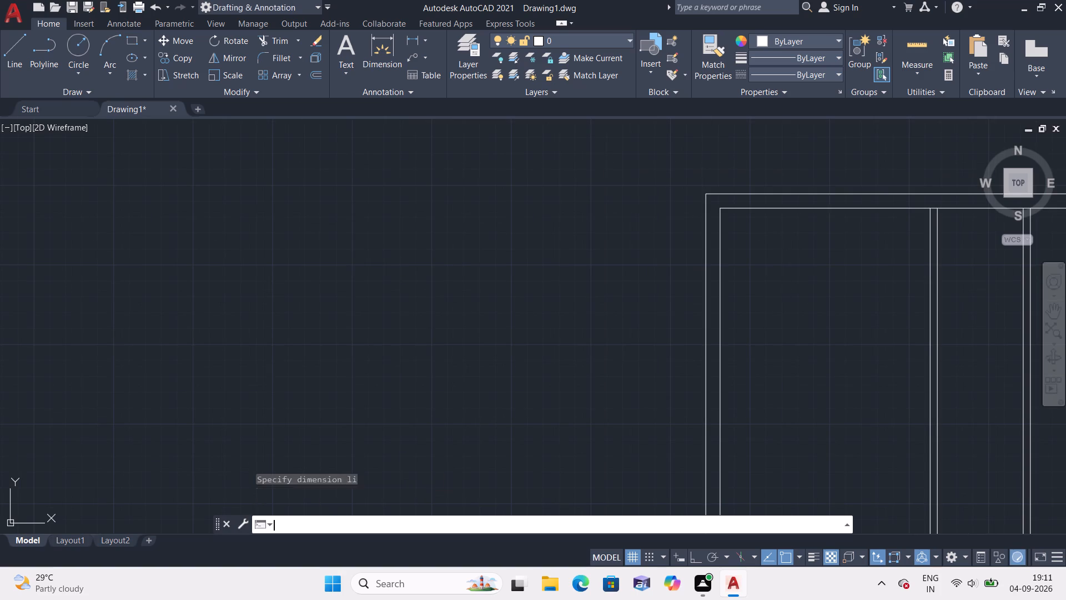
middle_drag(783, 271, 574, 289)
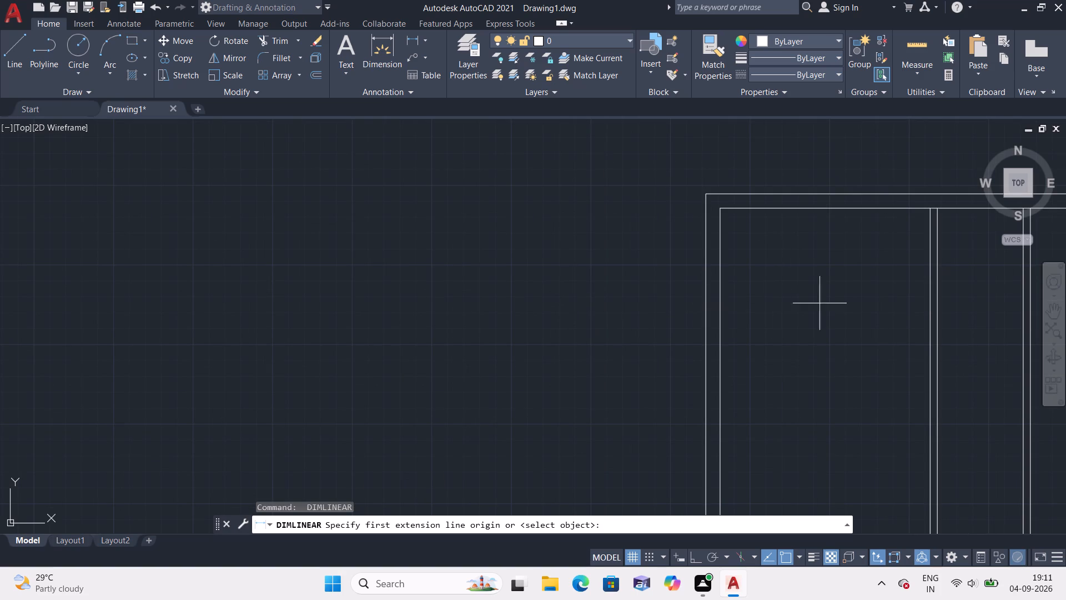
middle_drag(902, 311, 592, 302)
scroll(670, 313, down, 1)
scroll(594, 306, up, 3)
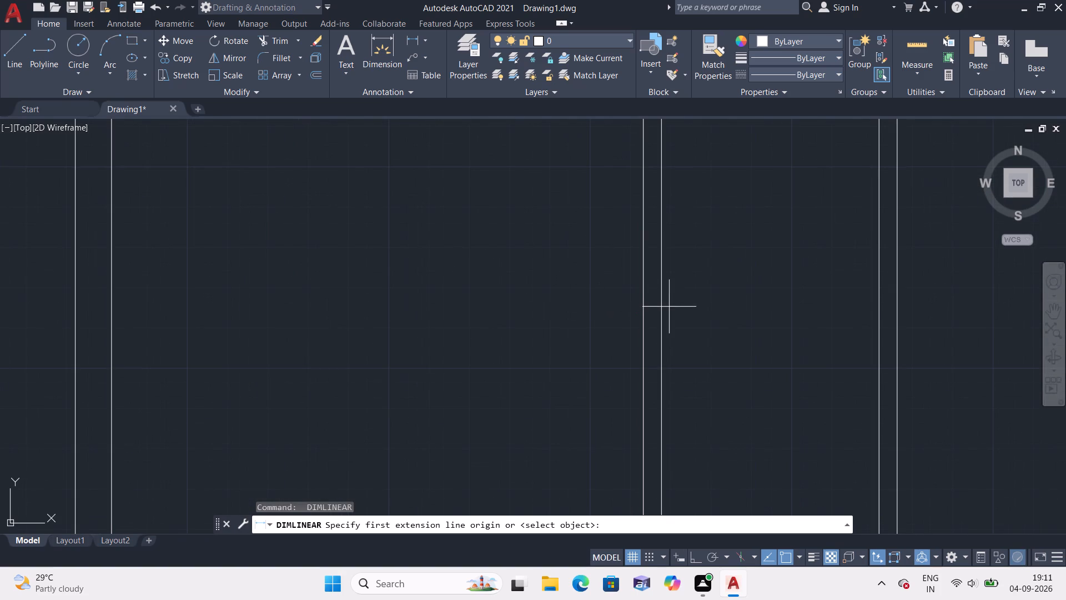
click(660, 309)
click(877, 308)
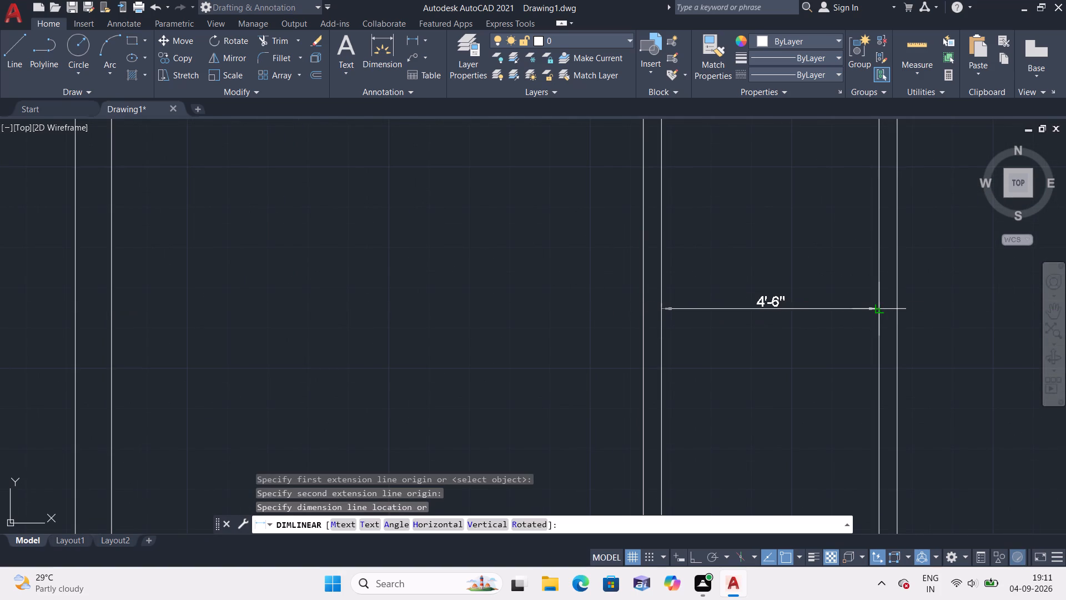
key(space)
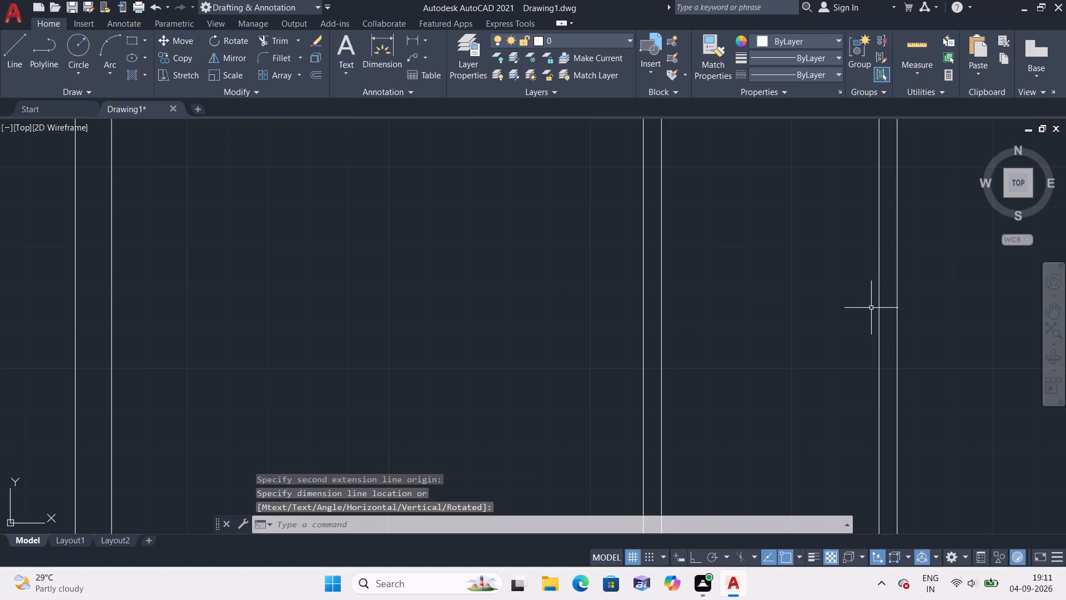
Check the clear width between the second partition wall and the right outer wall with a linear dimension.
key(space)
middle_drag(807, 304, 604, 271)
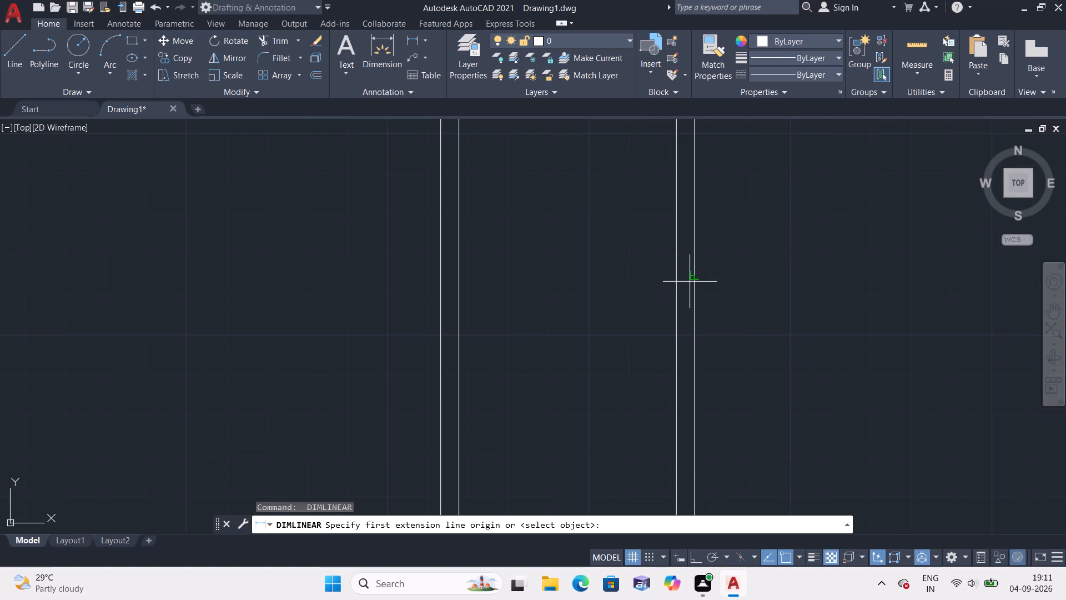
click(695, 279)
scroll(705, 274, down, 3)
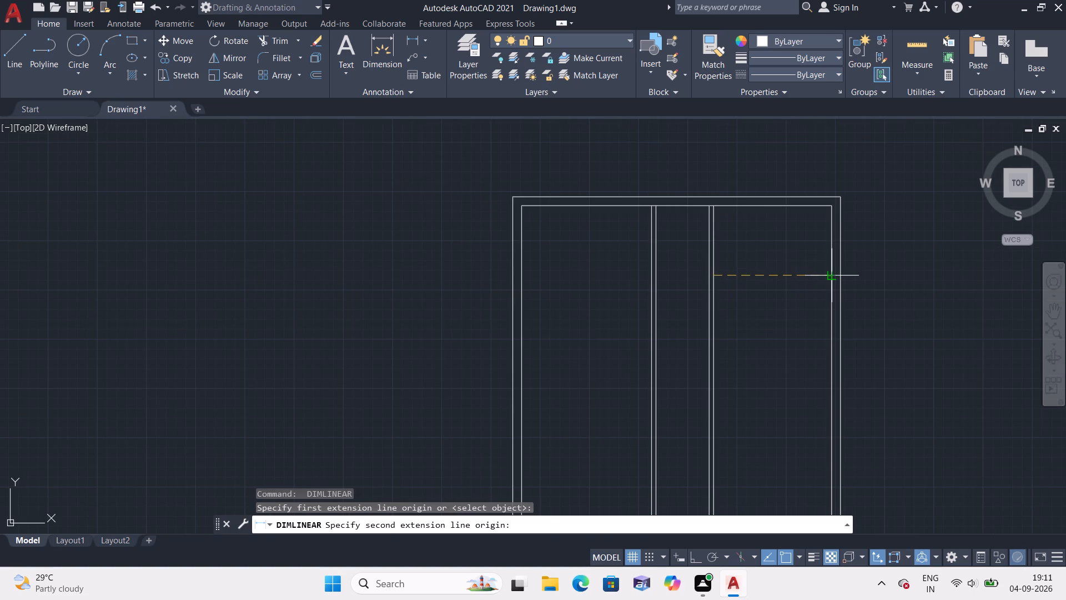
click(834, 277)
scroll(803, 280, up, 3)
key(Escape)
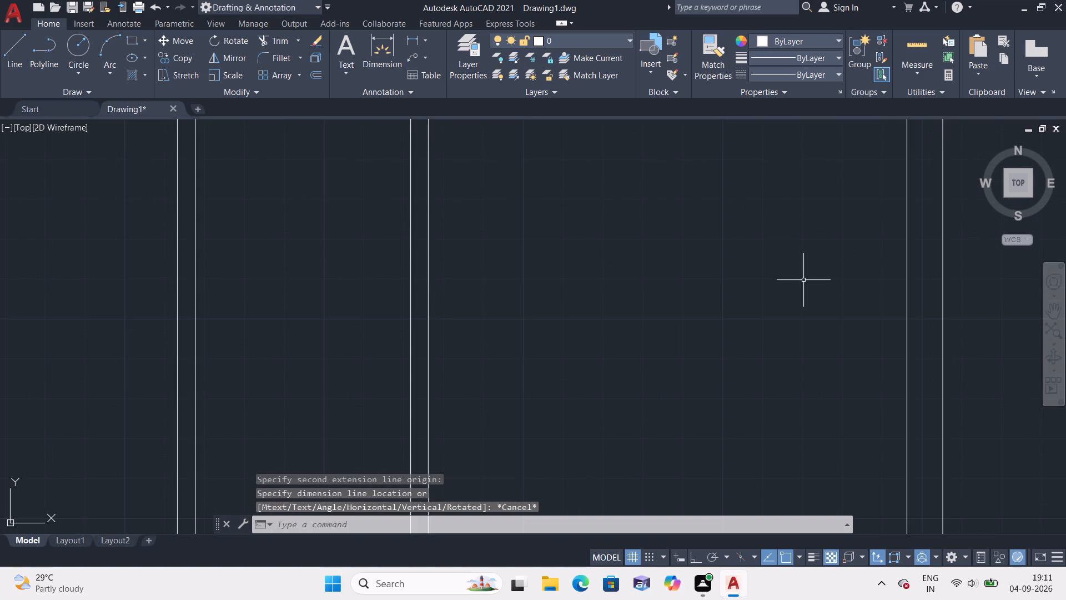
Offset the inner line of the top outer wall 112' downward.
scroll(803, 280, down, 3)
middle_drag(549, 320, 573, 242)
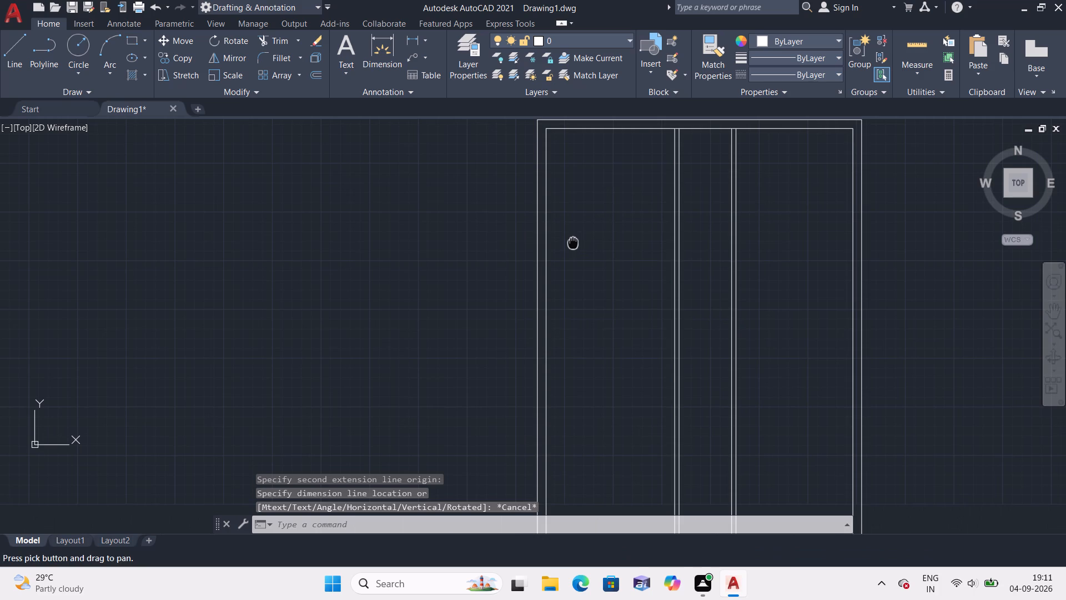
text(offset)
key(space)
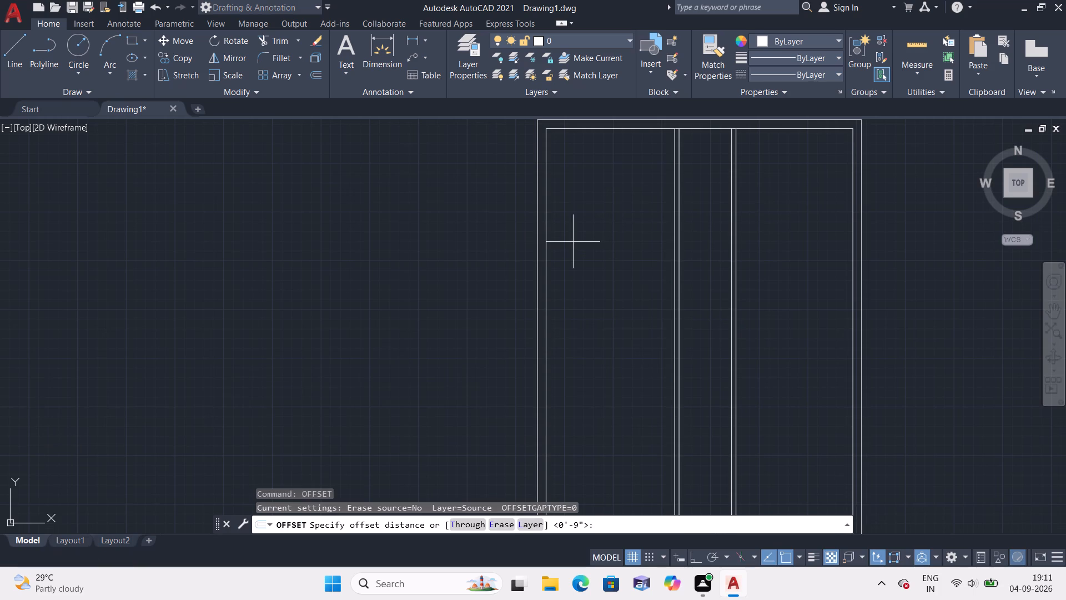
text(112')
key(space)
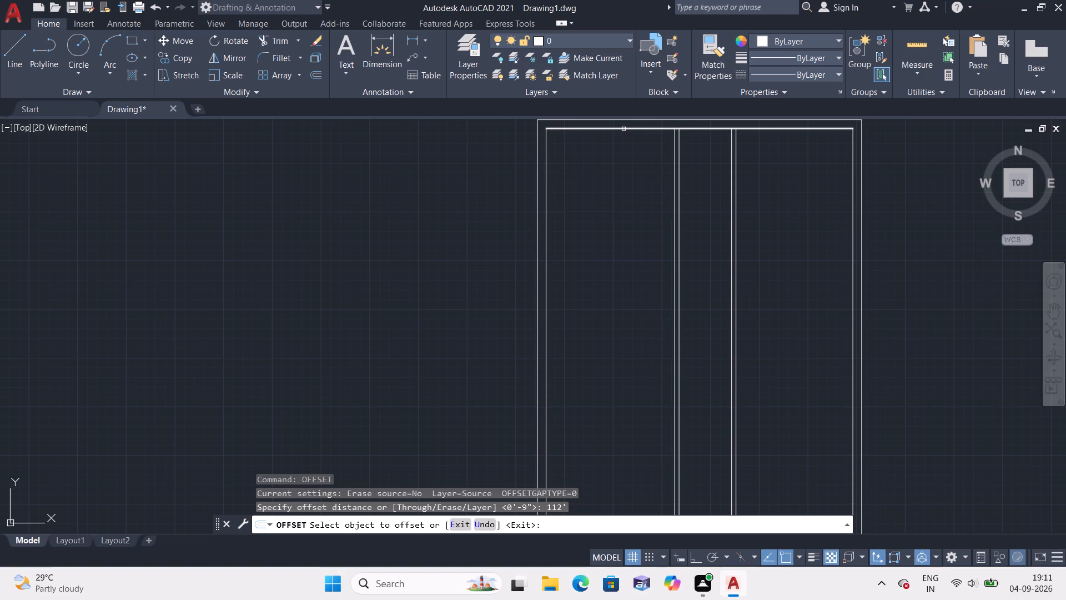
click(623, 129)
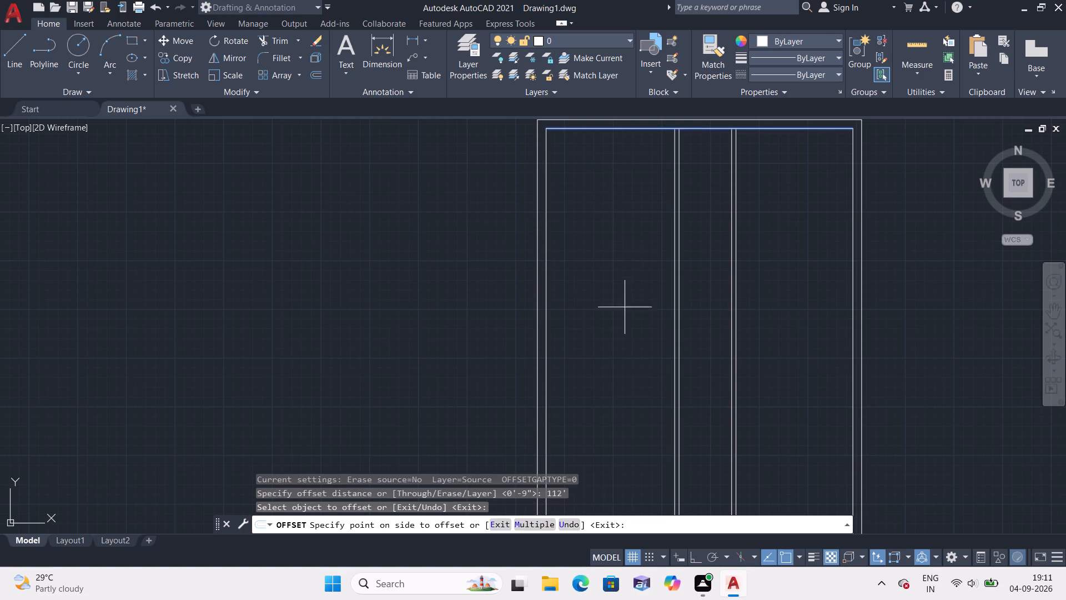
click(625, 320)
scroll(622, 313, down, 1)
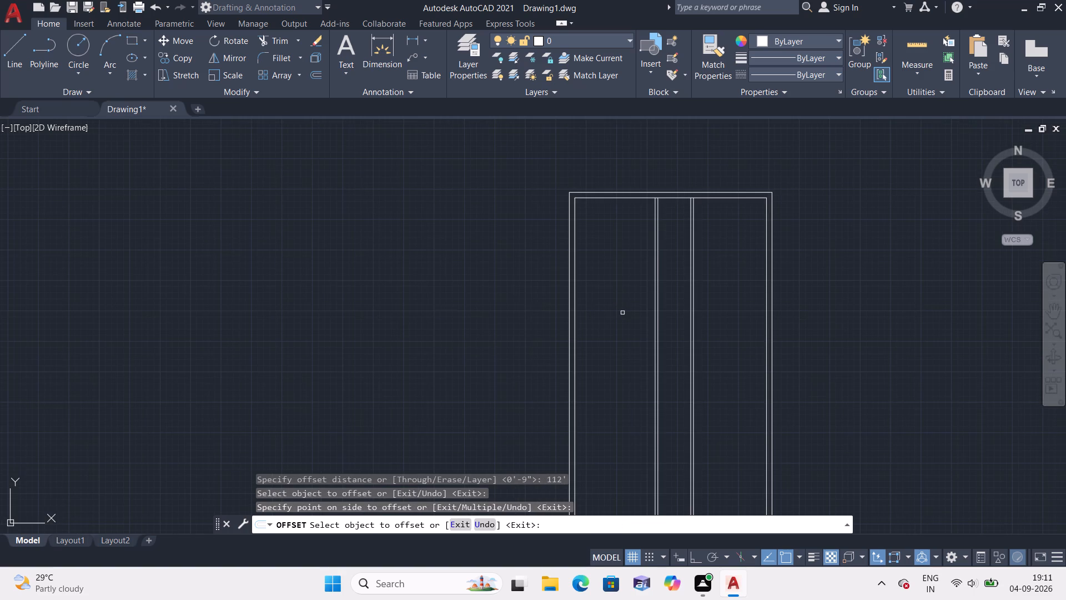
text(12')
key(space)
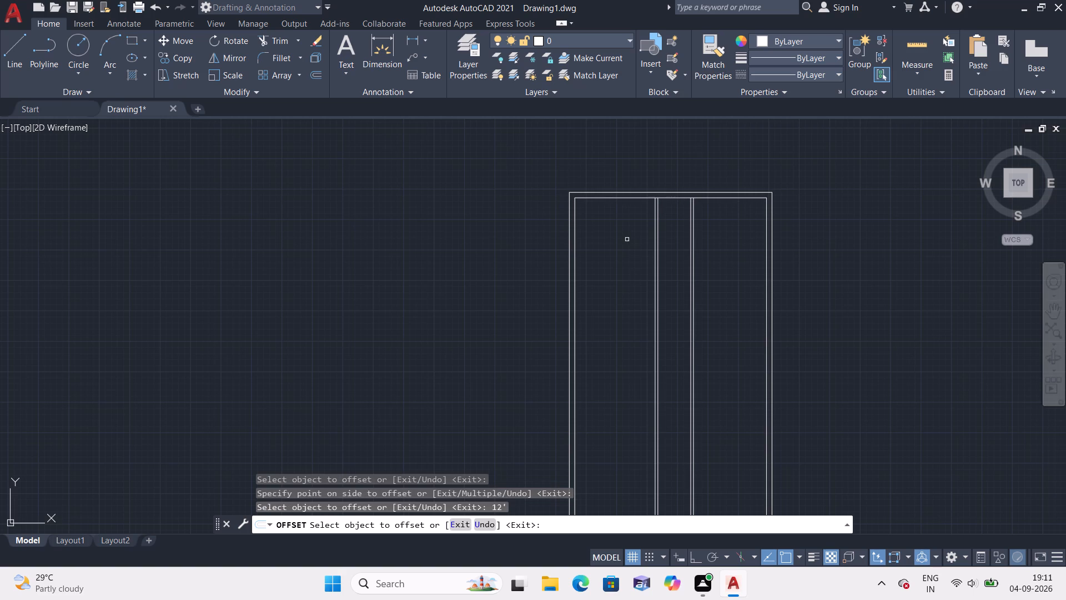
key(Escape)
Offset the inner line of the top outer wall 12' downward.
key(space)
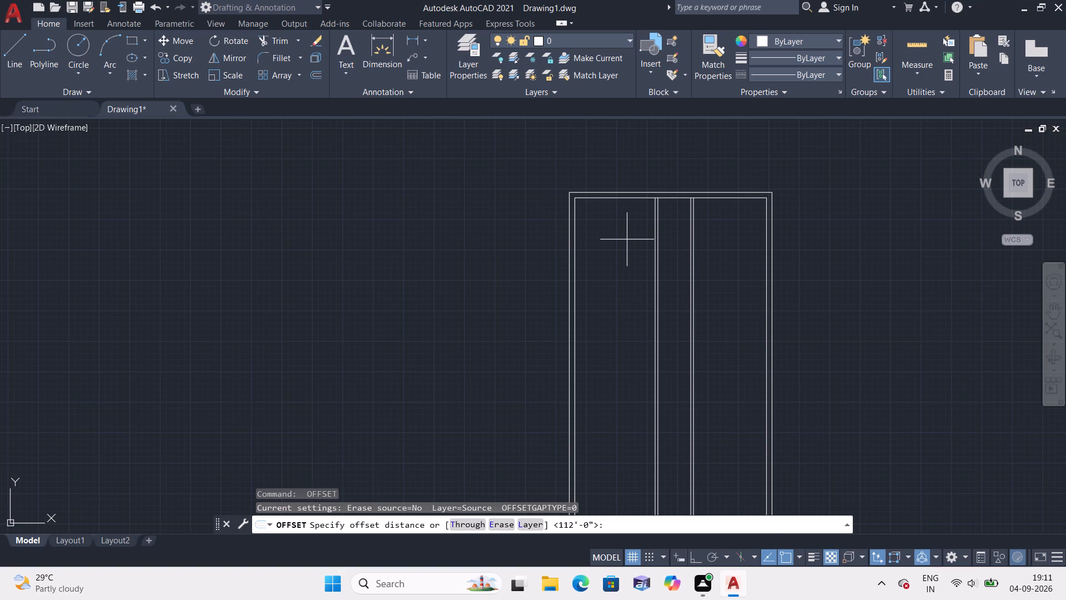
text(12')
key(space)
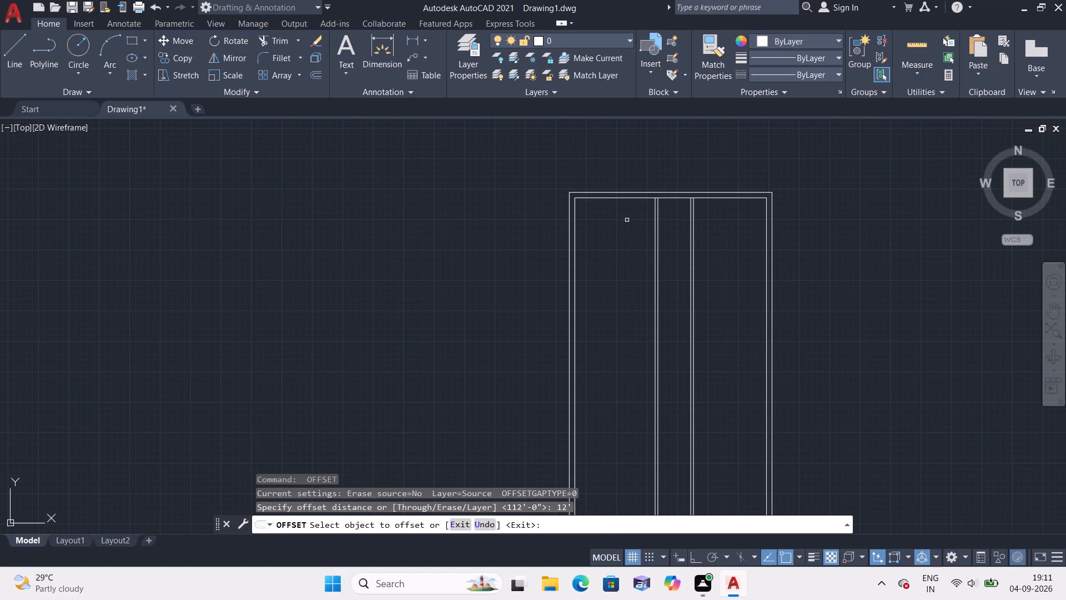
click(631, 199)
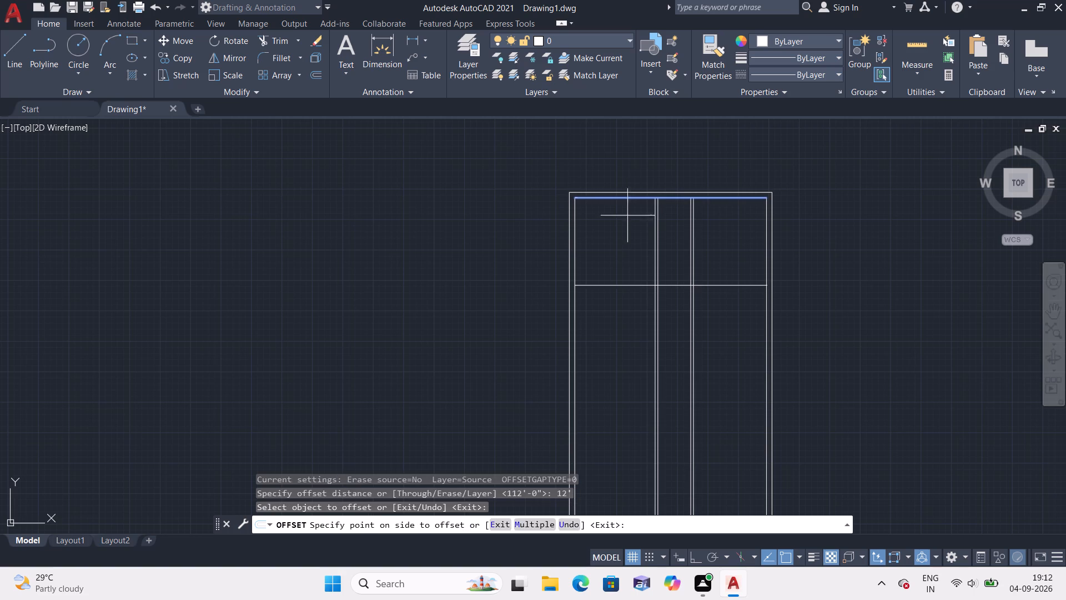
click(607, 335)
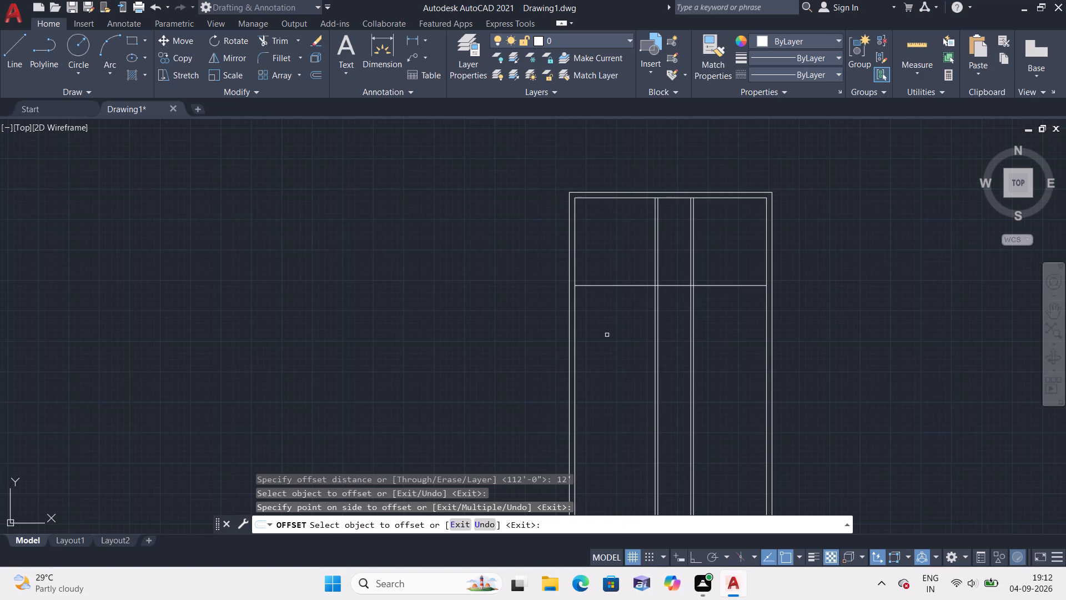
key(space)
Offset the horizontal line 12' below the top outer wall 4.5" downward to form a partition wall.
key(space)
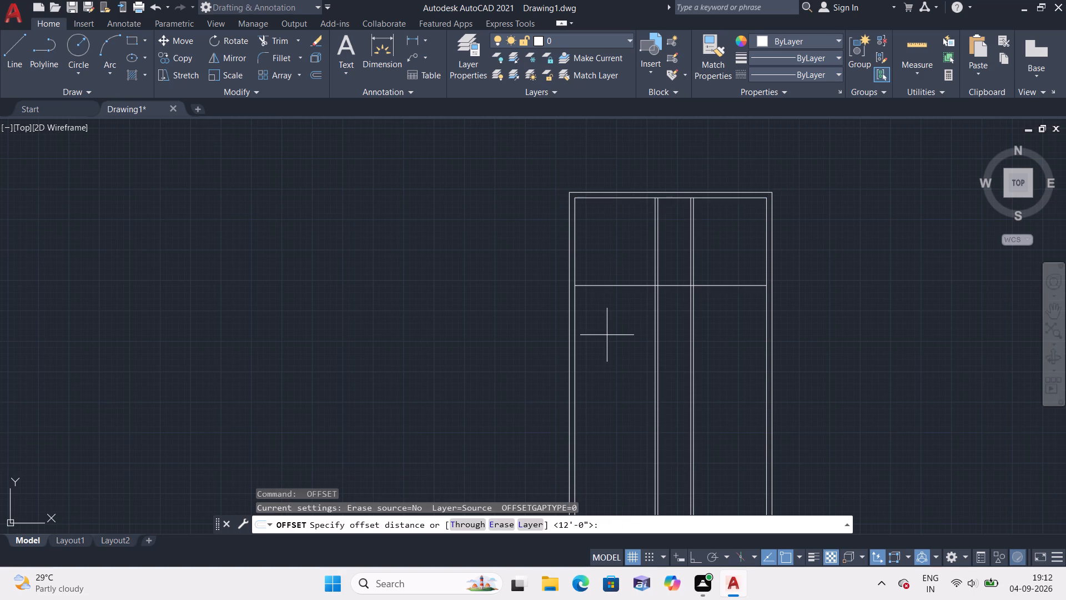
text(4.5")
key(space)
click(683, 286)
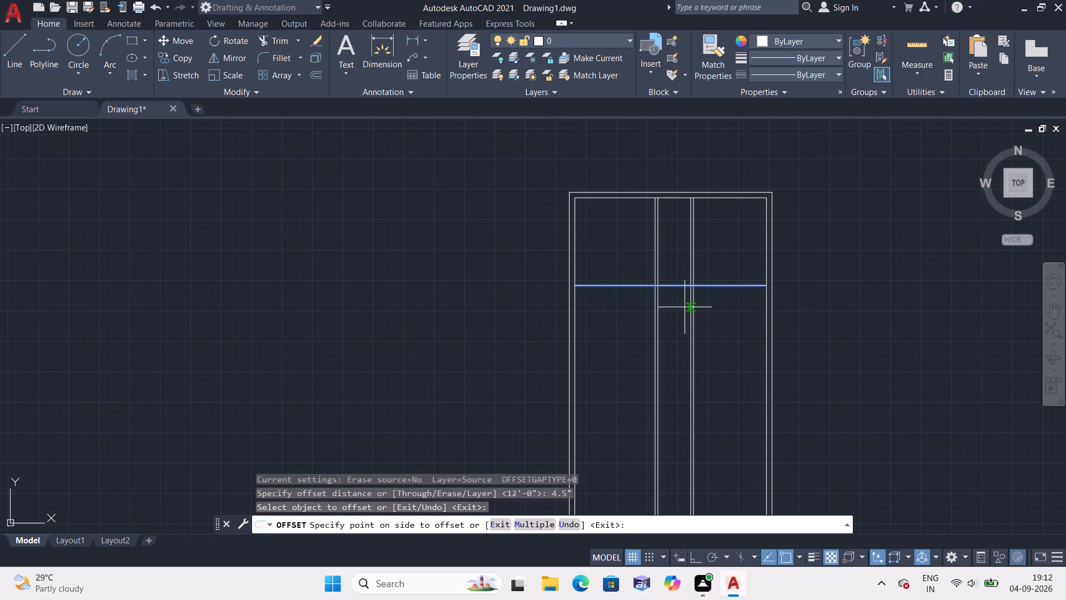
click(685, 309)
key(Escape)
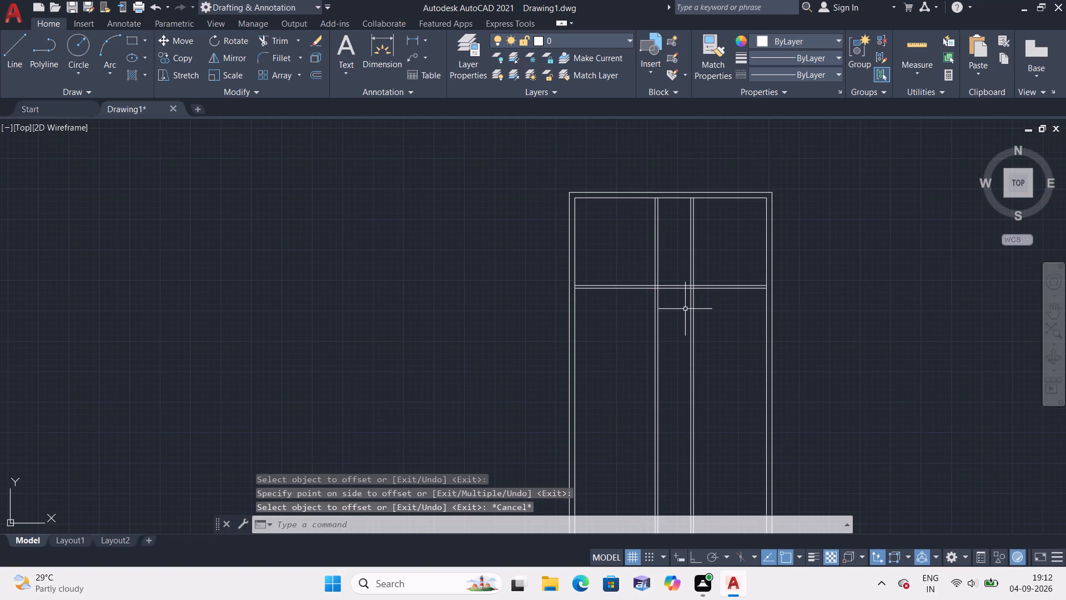
Offset the inner line of the top outer wall 7'6" downward.
key(space)
scroll(685, 309, up, 1)
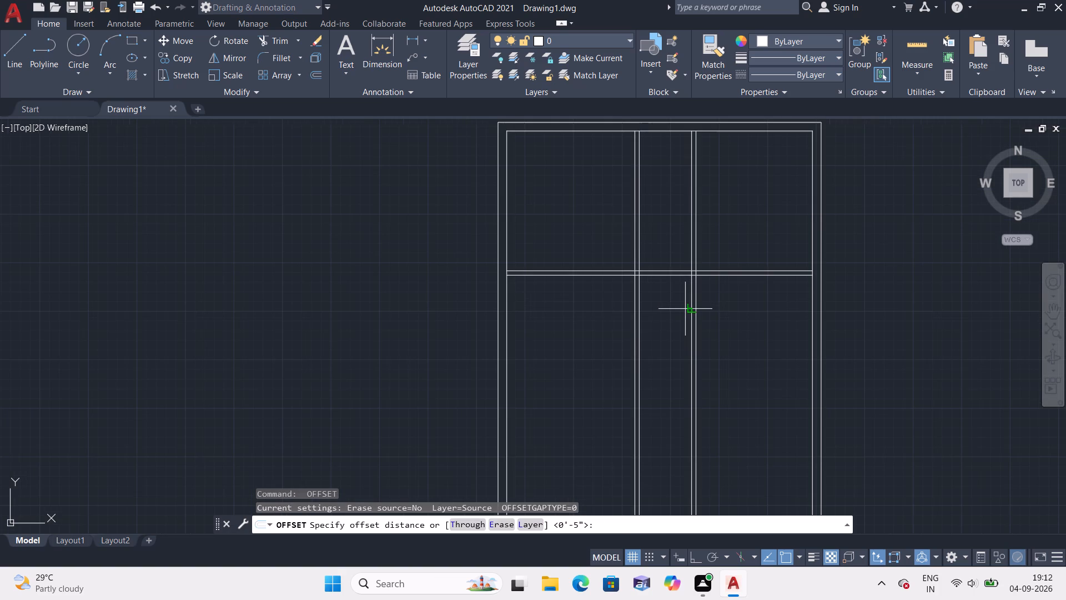
key(7)
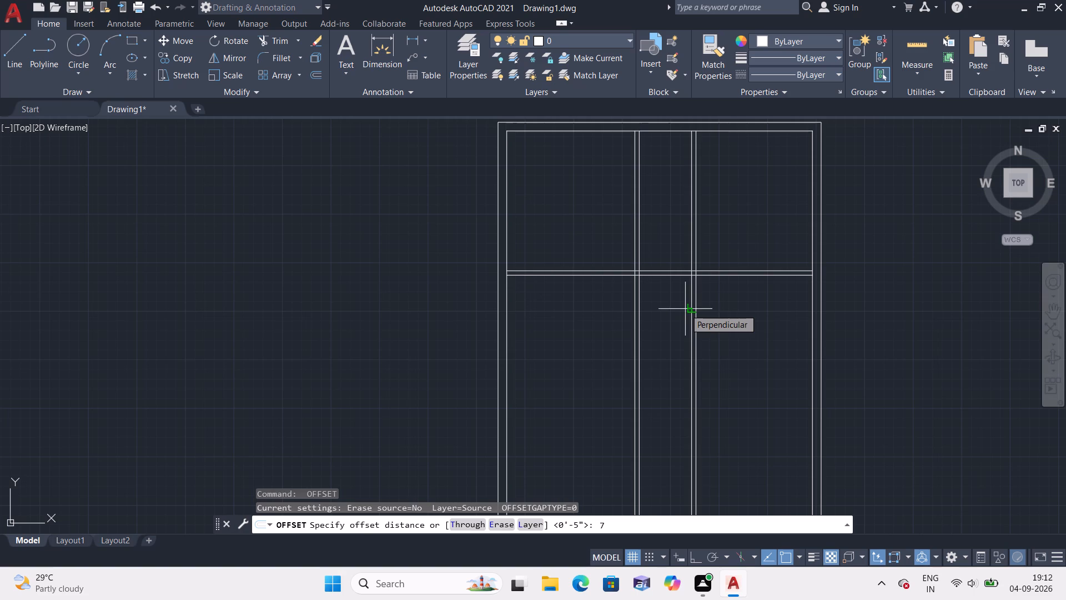
text('6"')
key(BackSpace)
key(space)
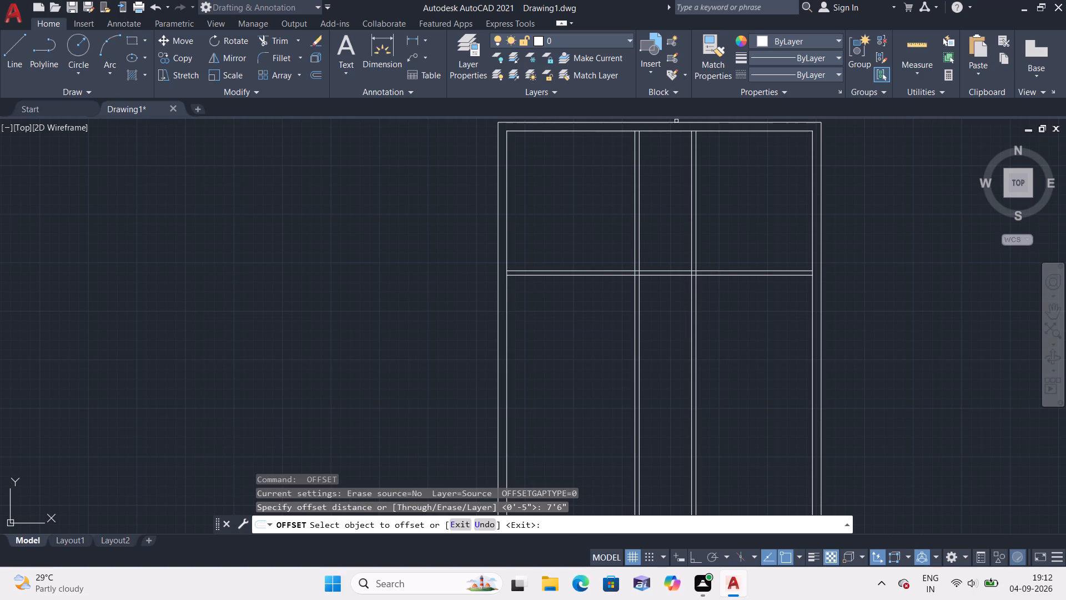
click(676, 131)
click(654, 225)
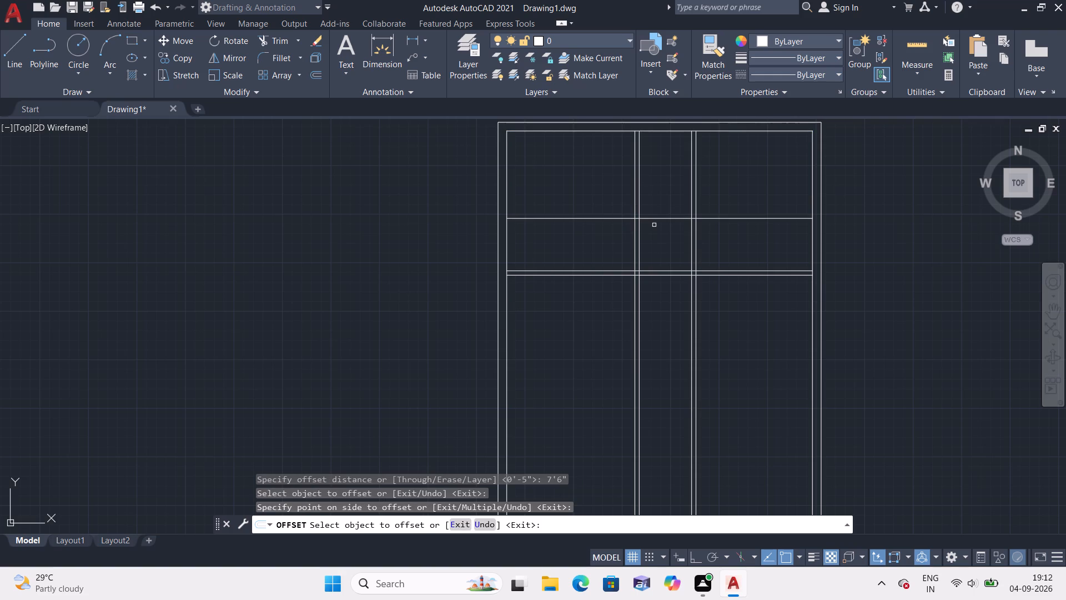
key(space)
Offset the horizontal line 7'6" below the top outer wall 4.5" downward to form a partition wall.
key(space)
text(4.5")
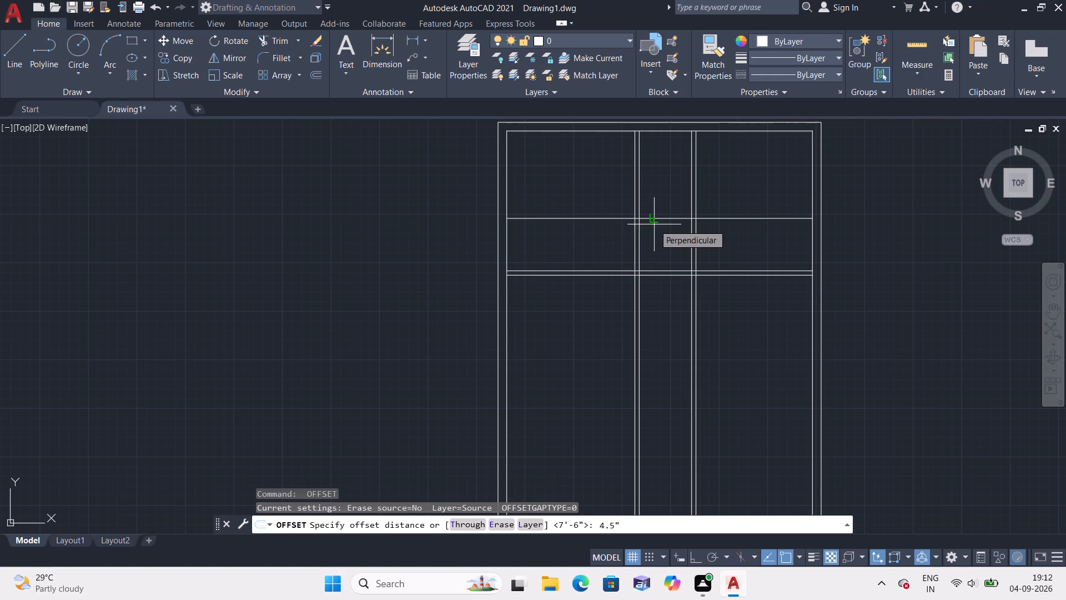
key(space)
click(678, 219)
click(671, 243)
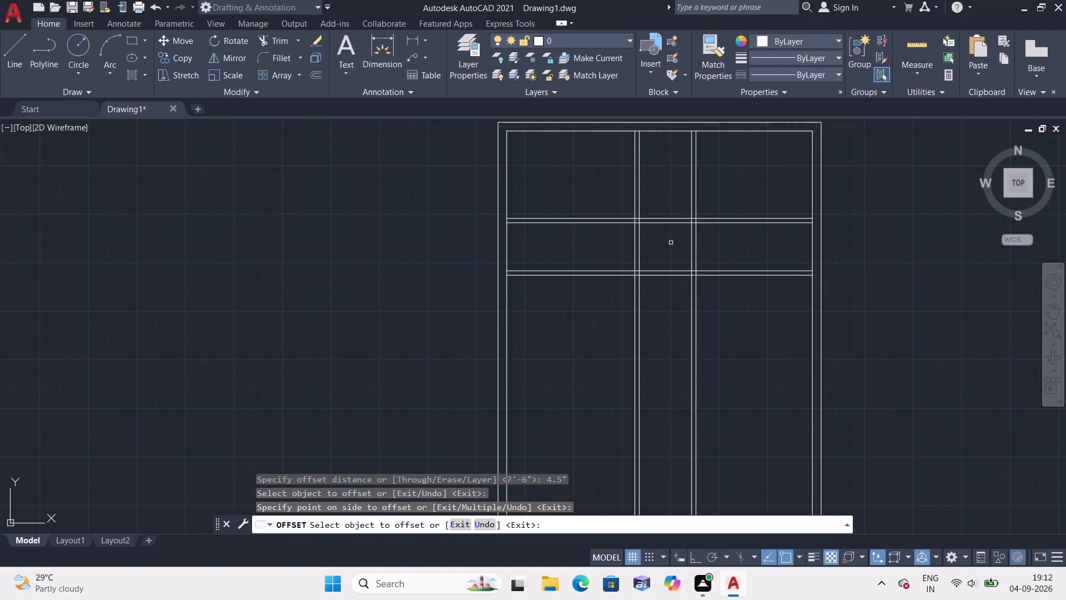
scroll(671, 243, down, 1)
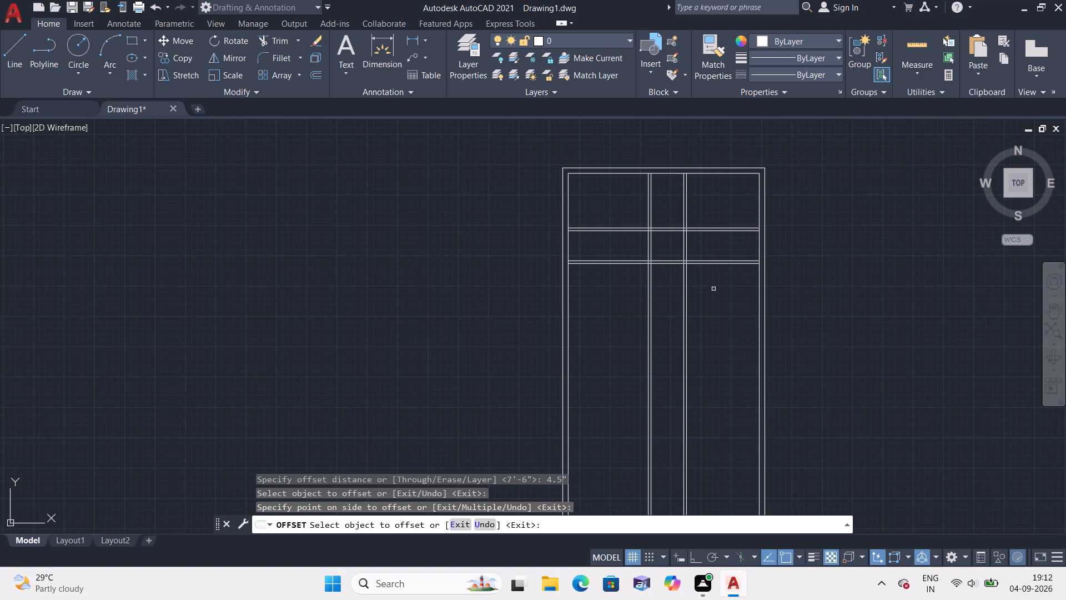
key(Escape)
Offset the bottom line of the lower horizontal partition wall 10' downward.
key(space)
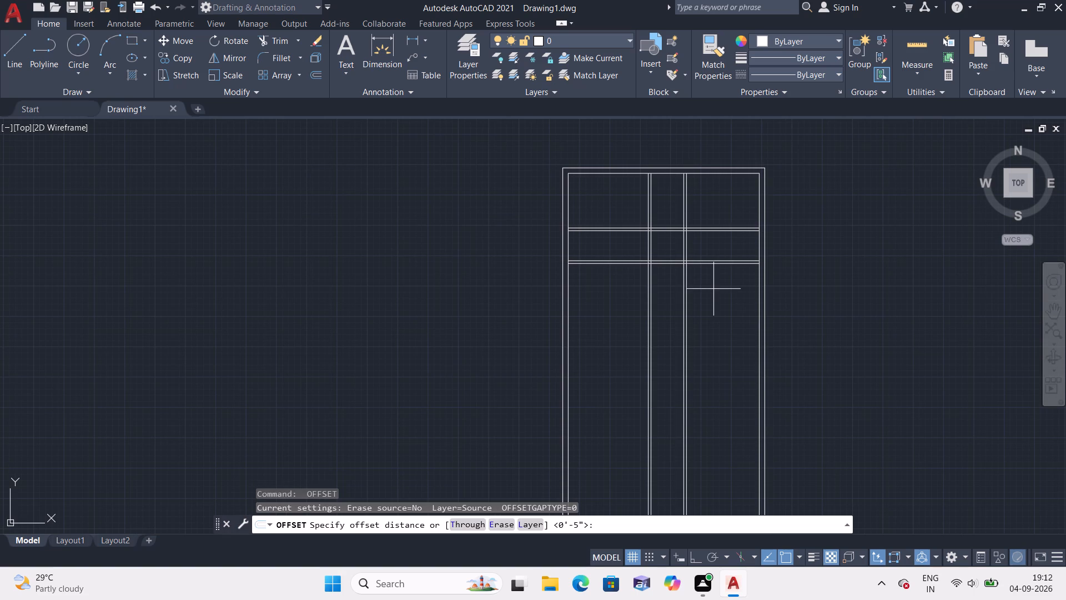
text(10')
key(space)
scroll(715, 273, up, 2)
click(720, 251)
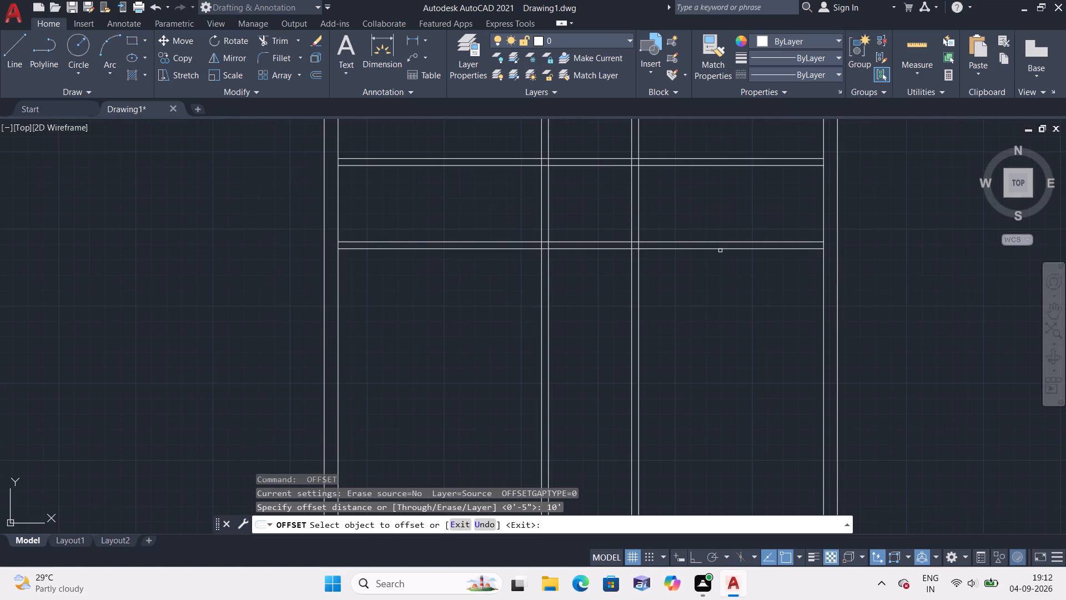
click(732, 332)
scroll(732, 334, down, 2)
middle_drag(733, 338, 701, 286)
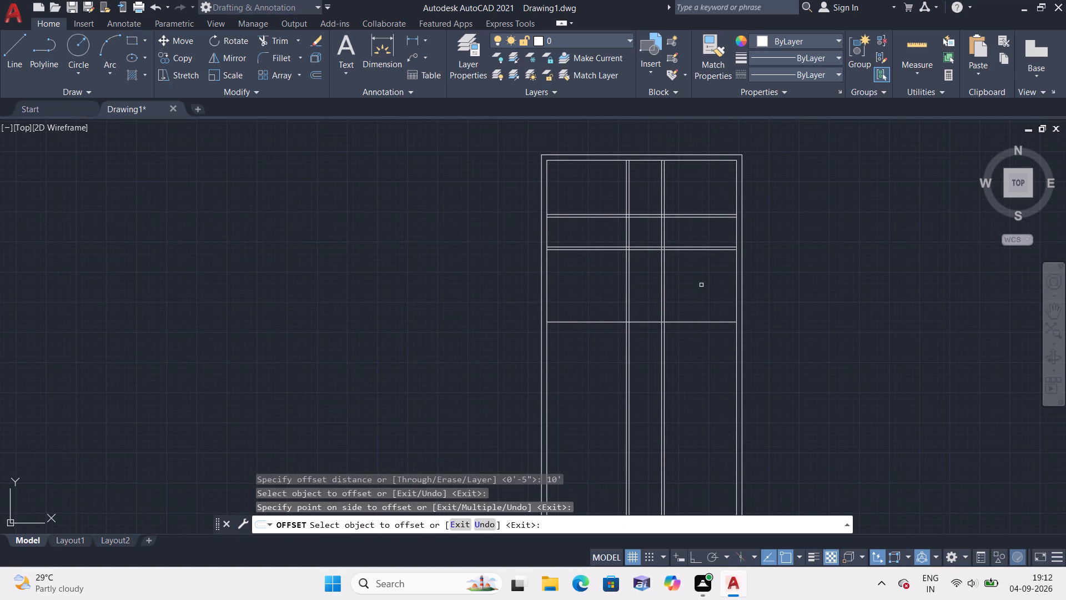
key(space)
Offset the new lowest horizontal line 4.5" downward to form the third horizontal partition wall.
key(space)
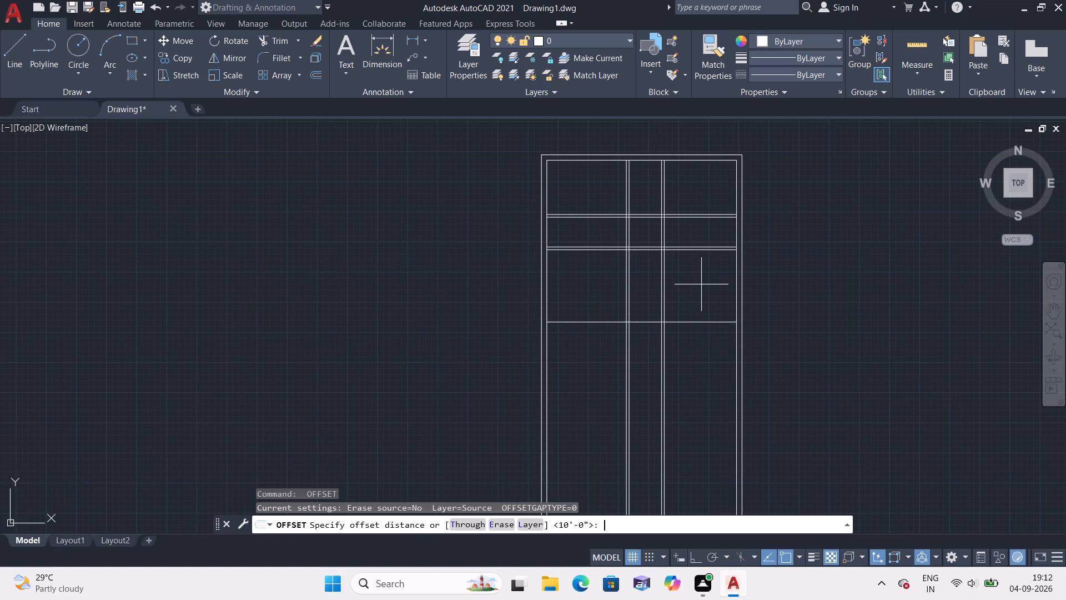
text(4.5")
key(space)
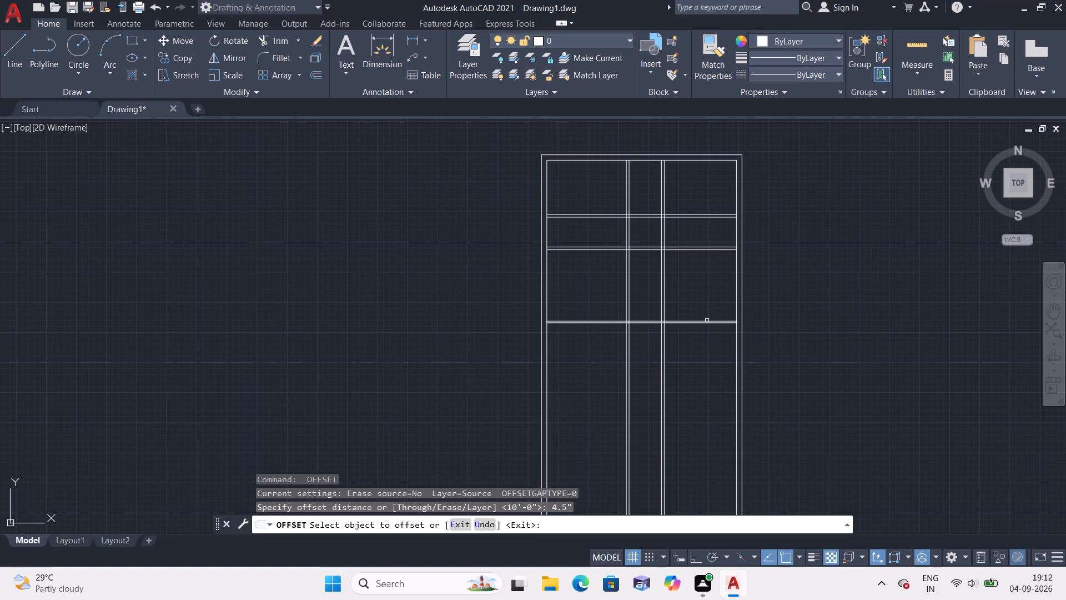
click(707, 322)
click(709, 372)
middle_drag(708, 369, 703, 282)
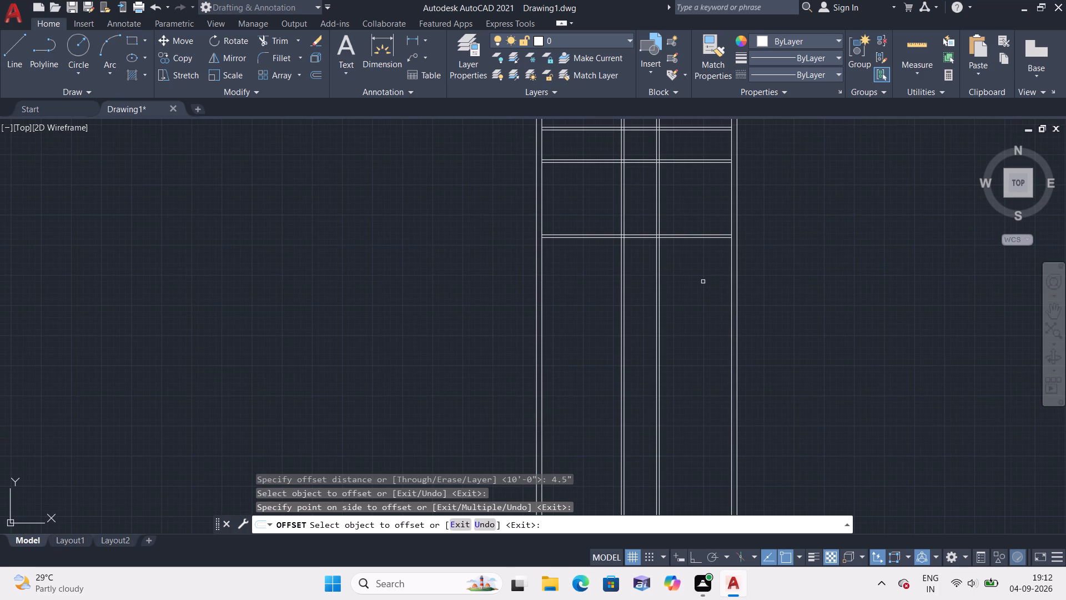
key(Escape)
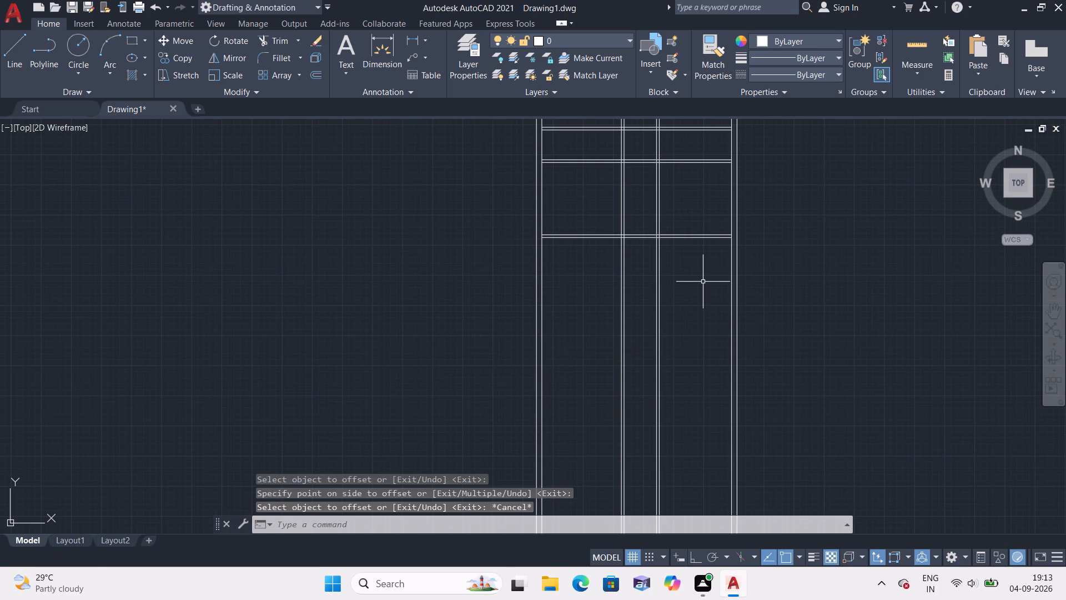
Offset the bottom line of the third horizontal partition wall 11'6" downward.
key(space)
text(11'6")
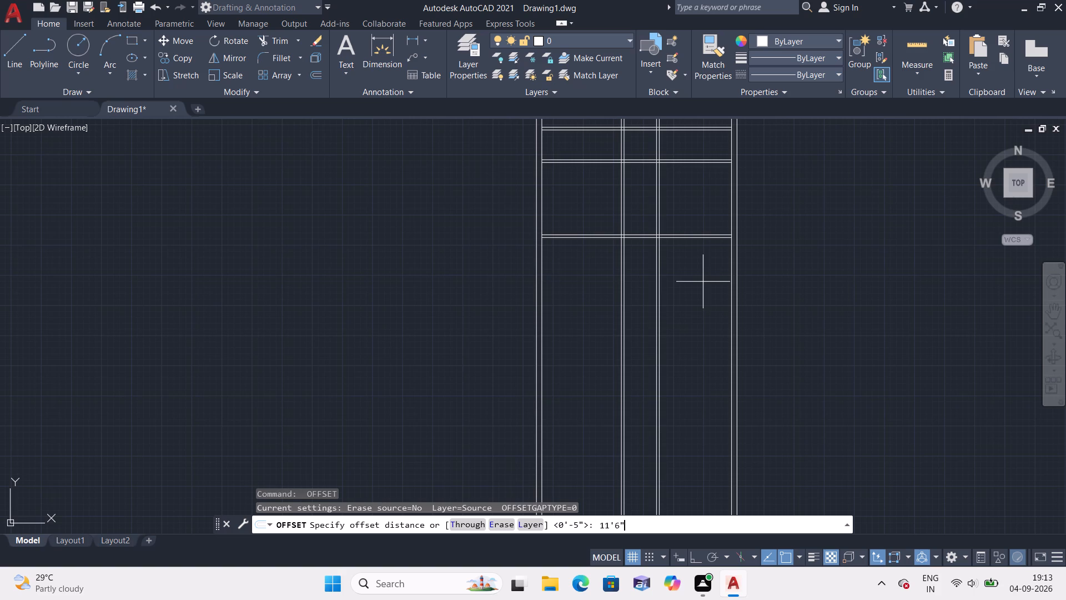
key(space)
scroll(680, 232, up, 2)
click(687, 248)
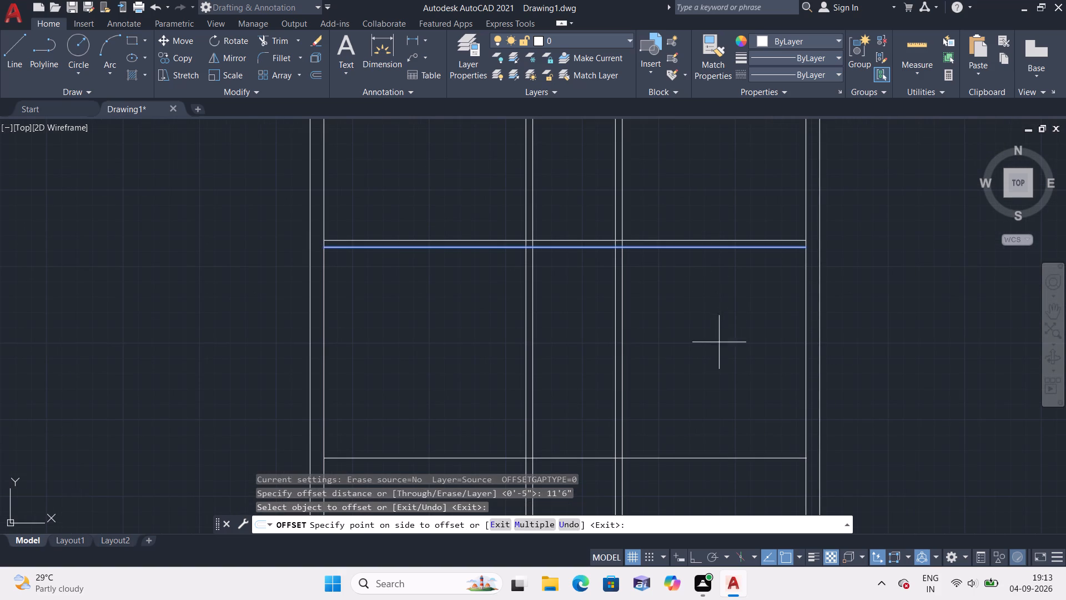
click(718, 348)
middle_drag(718, 349, 697, 282)
scroll(697, 282, down, 1)
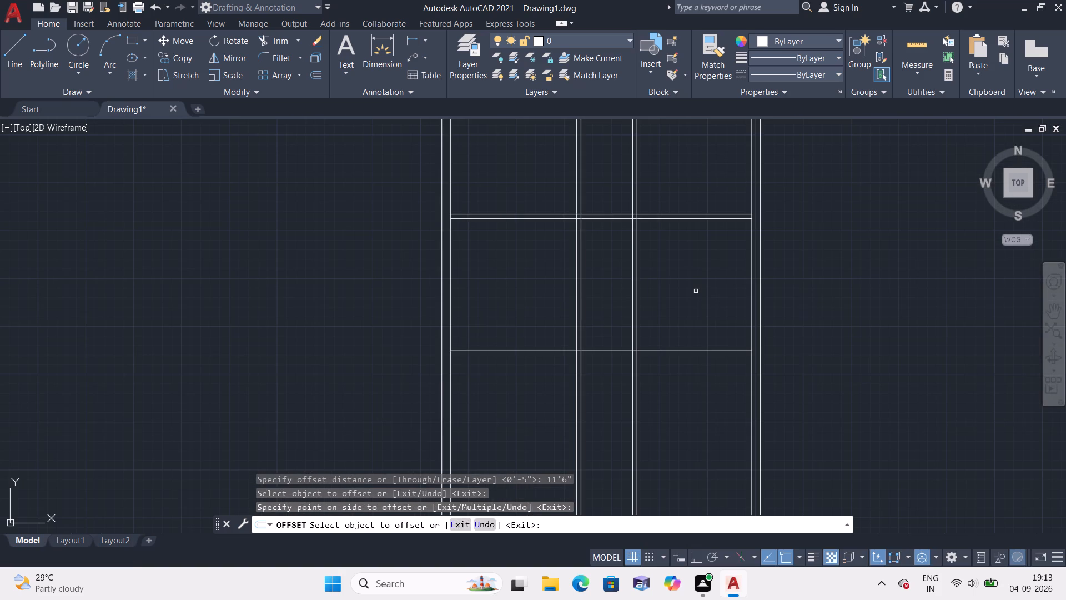
key(space)
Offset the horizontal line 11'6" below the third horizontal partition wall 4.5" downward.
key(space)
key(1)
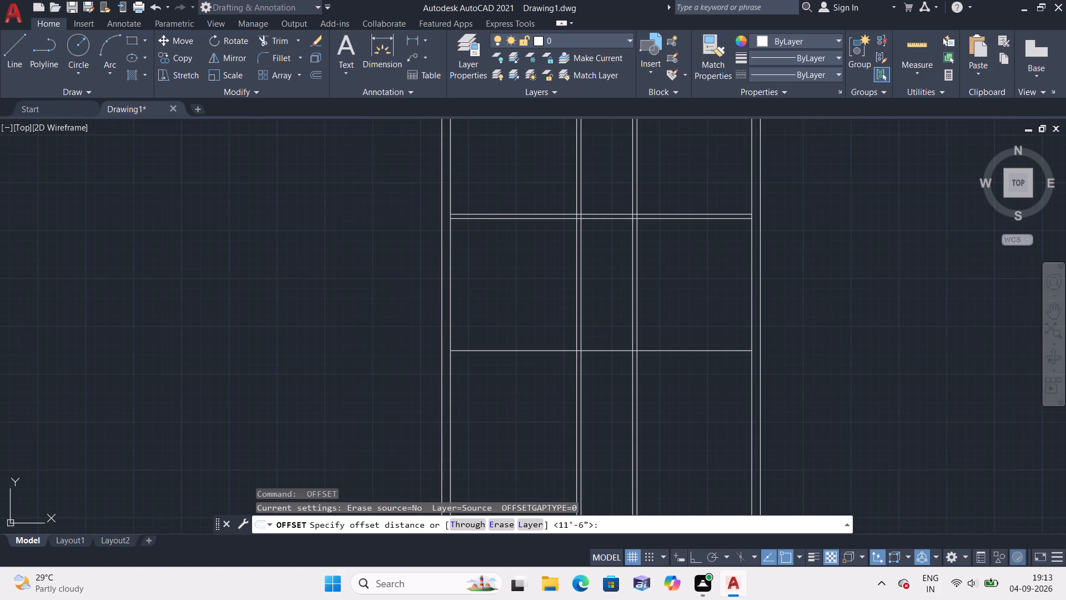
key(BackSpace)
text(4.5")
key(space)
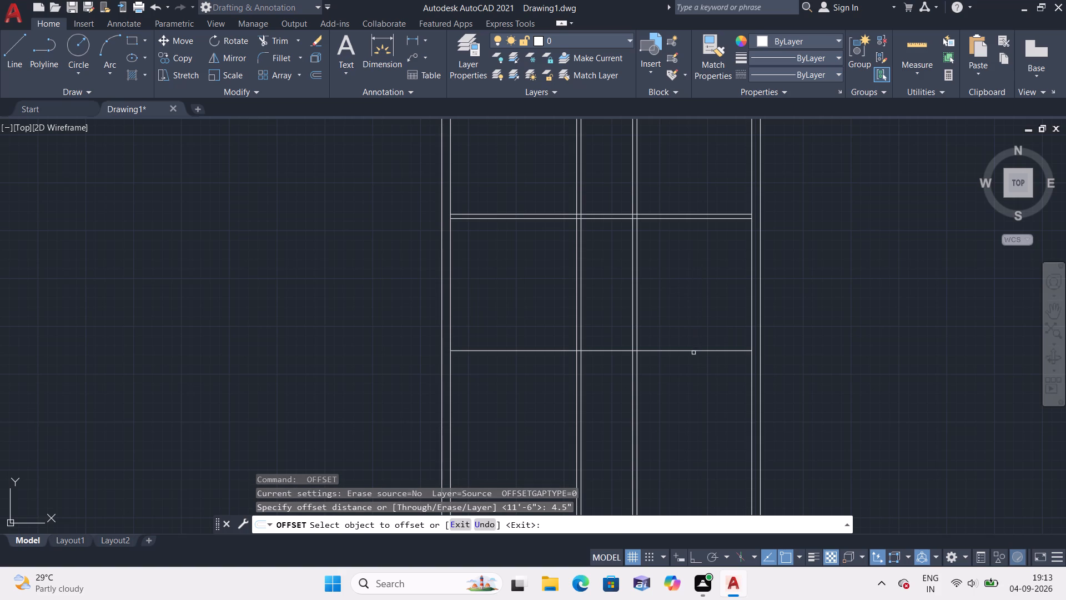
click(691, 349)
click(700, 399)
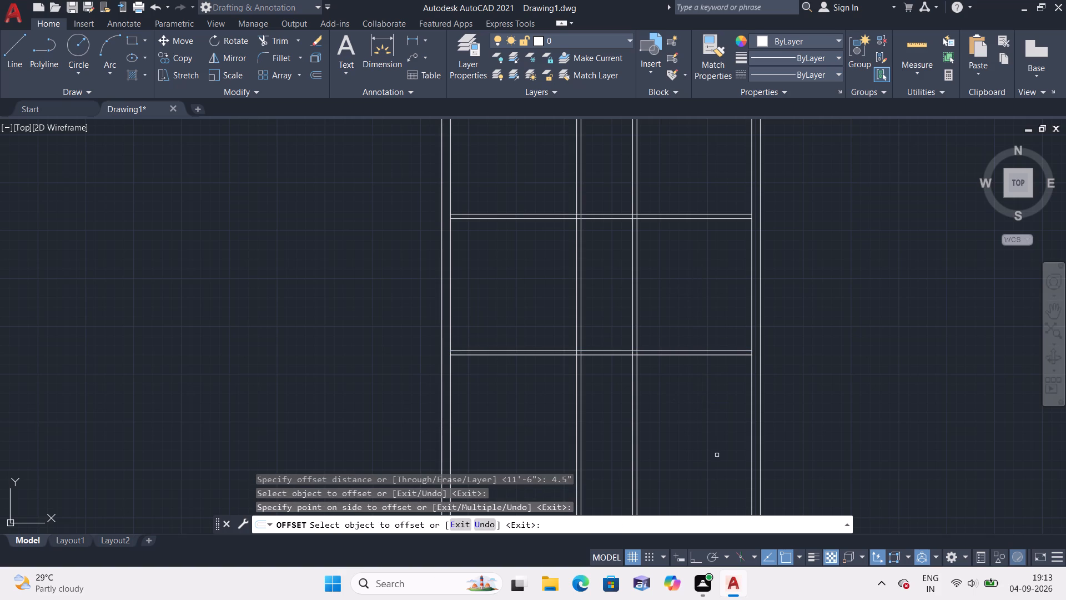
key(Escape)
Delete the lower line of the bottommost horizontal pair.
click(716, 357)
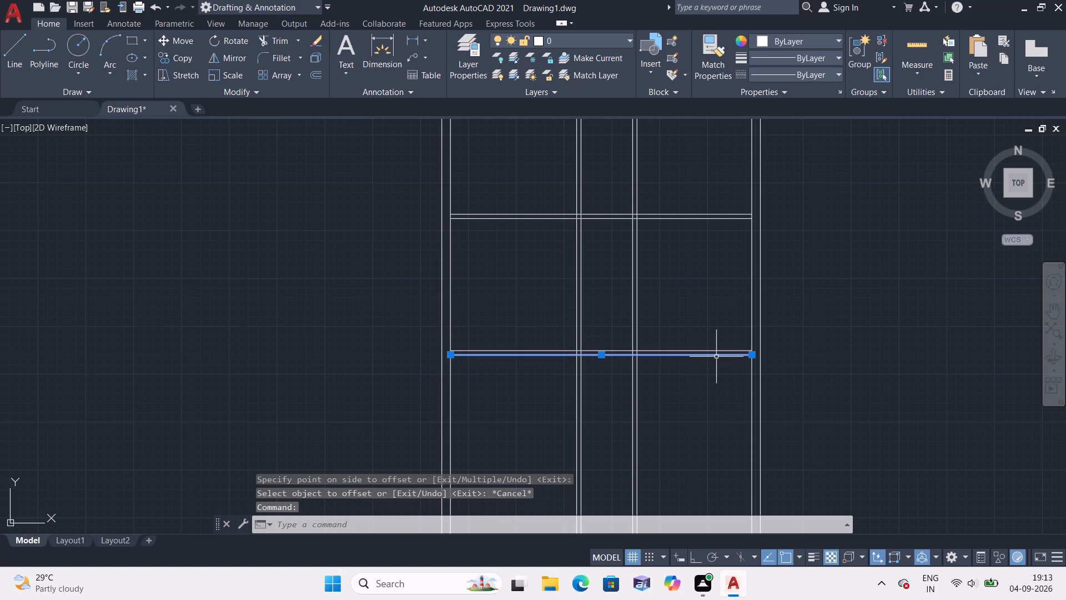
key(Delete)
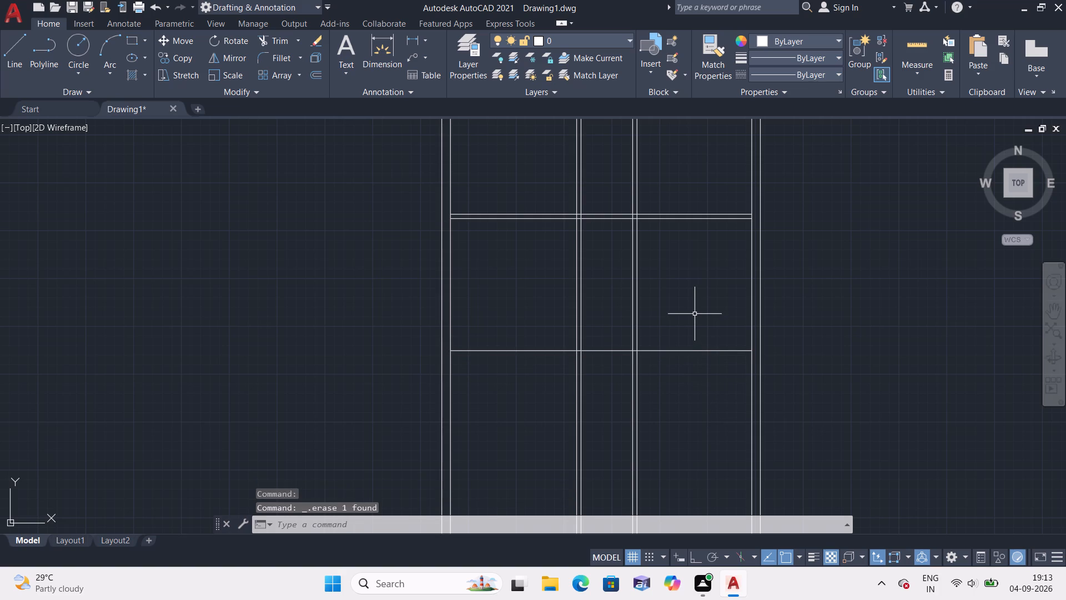
Trim both lines of the uppermost horizontal partition wall out of the left and right bays, keeping the middle-bay portion.
scroll(695, 314, down, 1)
middle_drag(577, 286, 626, 427)
text(trim)
key(space)
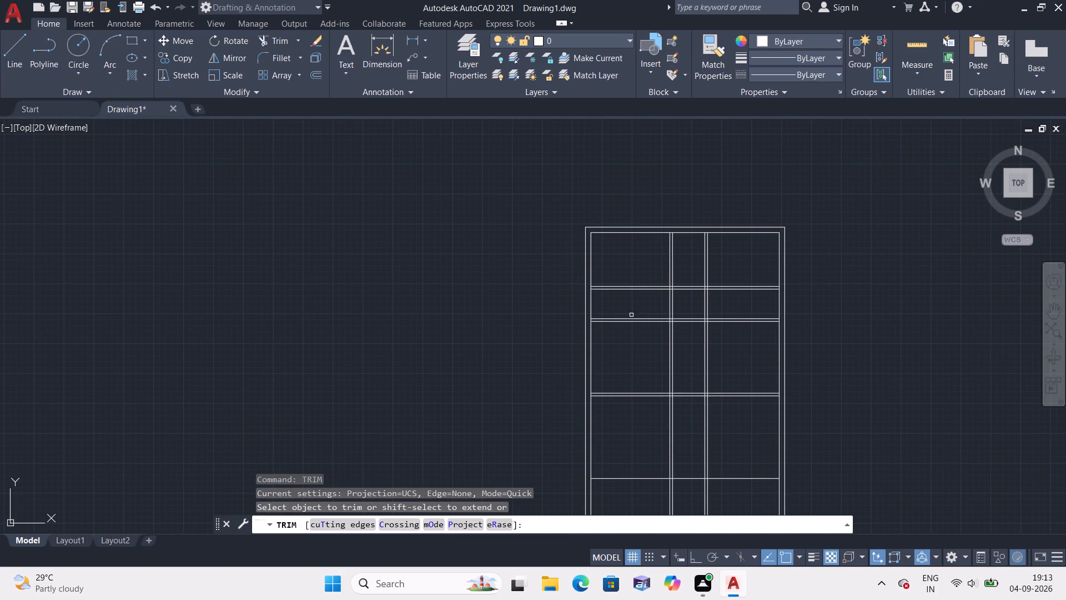
drag(634, 274, 636, 292)
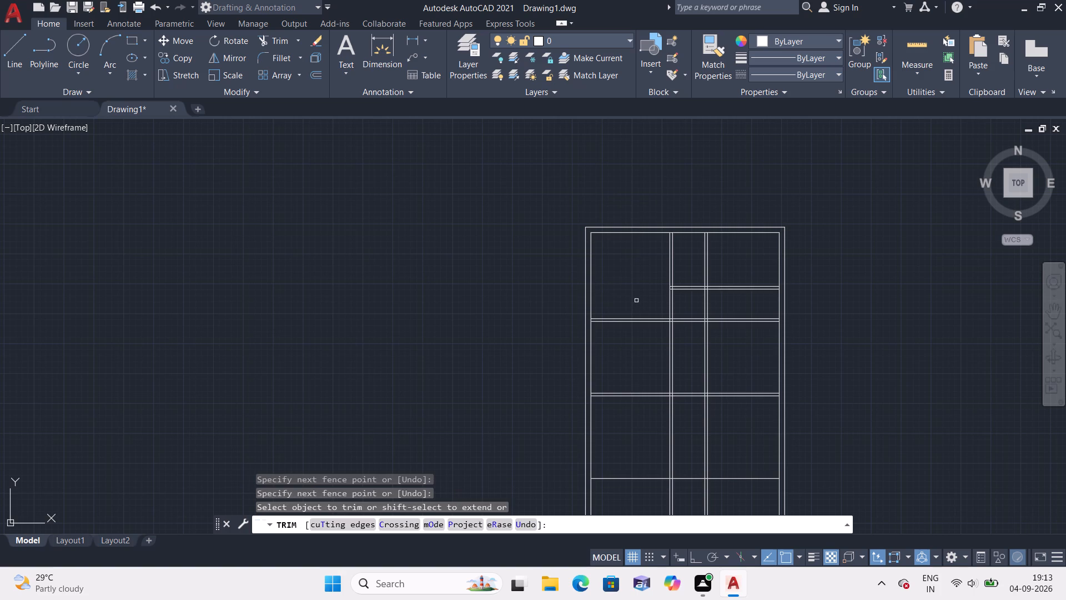
click(634, 301)
click(637, 278)
drag(730, 269, 732, 292)
click(733, 302)
click(733, 302)
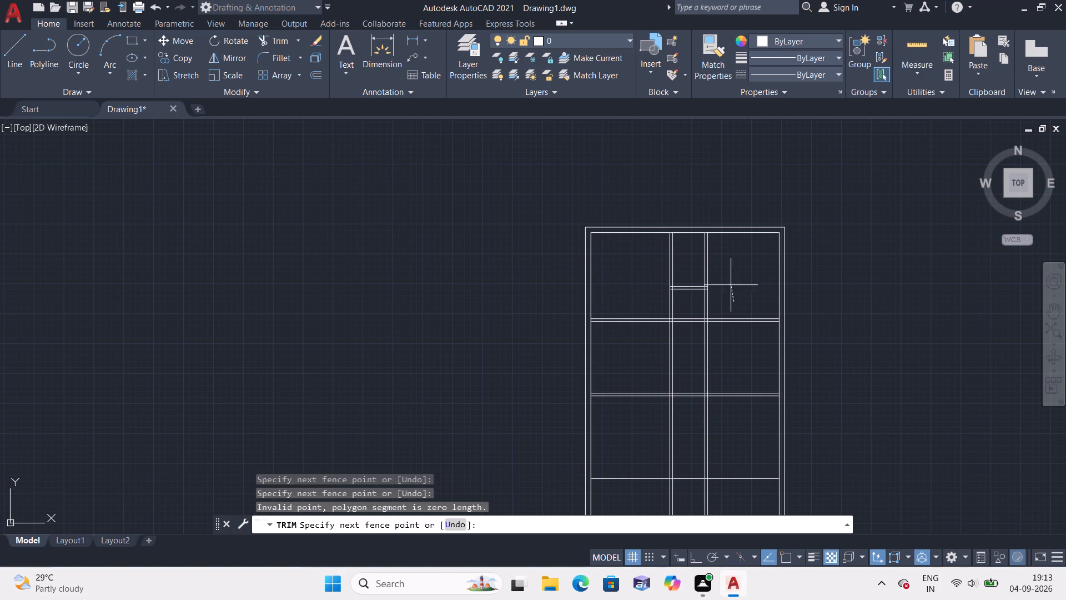
Trim both lines of the second horizontal partition wall out of the middle bay between the vertical partition walls.
click(754, 288)
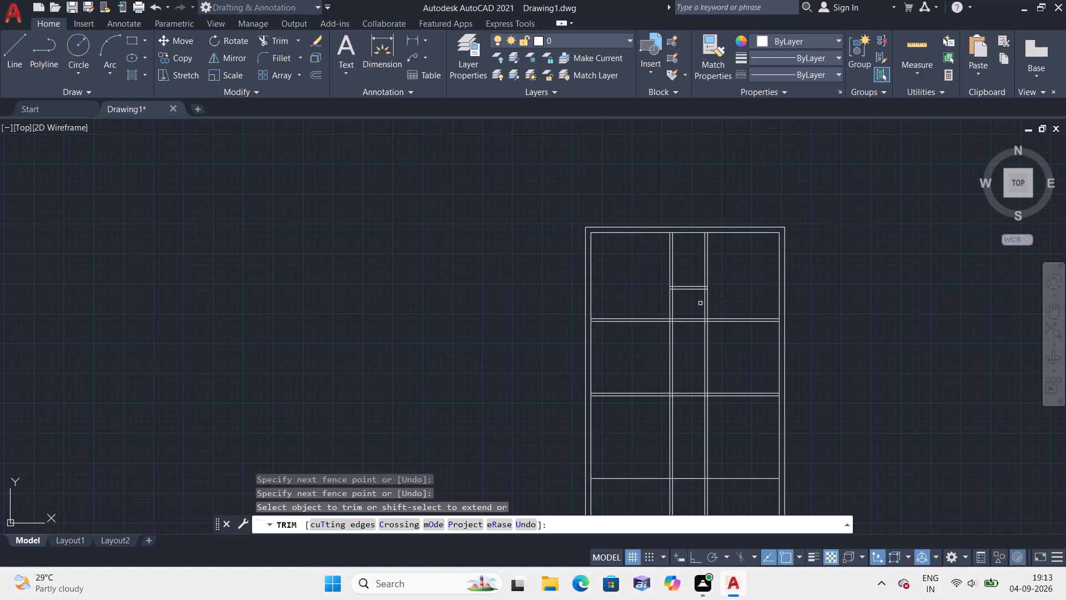
drag(686, 307, 695, 336)
click(696, 348)
click(695, 344)
Trim the overlapping line pieces where the uppermost horizontal partition wall meets the two vertical partition walls, leaving open wall junctions.
middle_click(678, 324)
scroll(672, 302, up, 1)
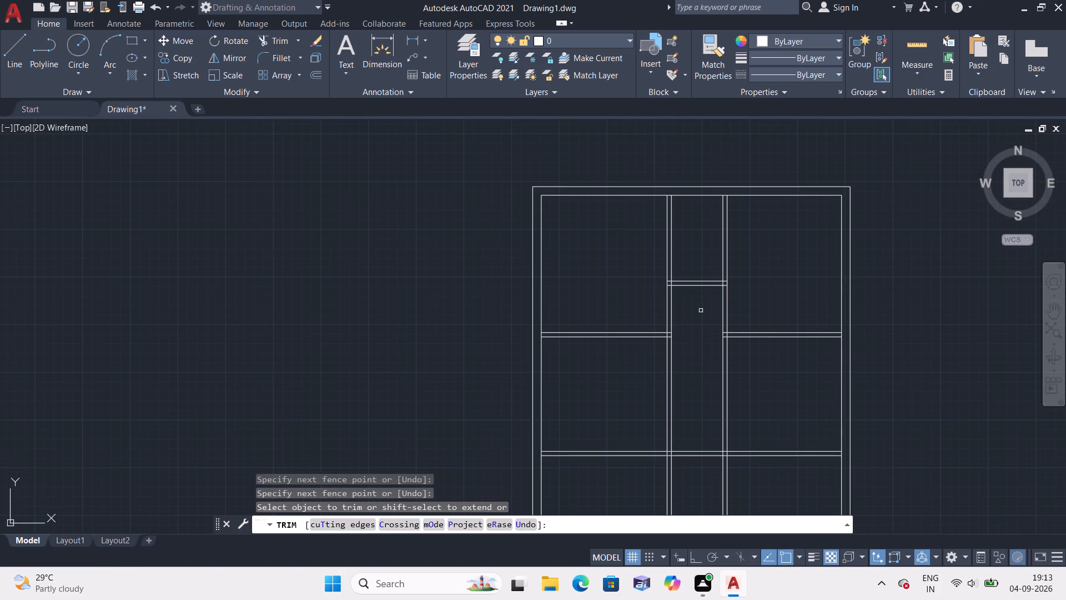
scroll(685, 287, up, 5)
click(596, 246)
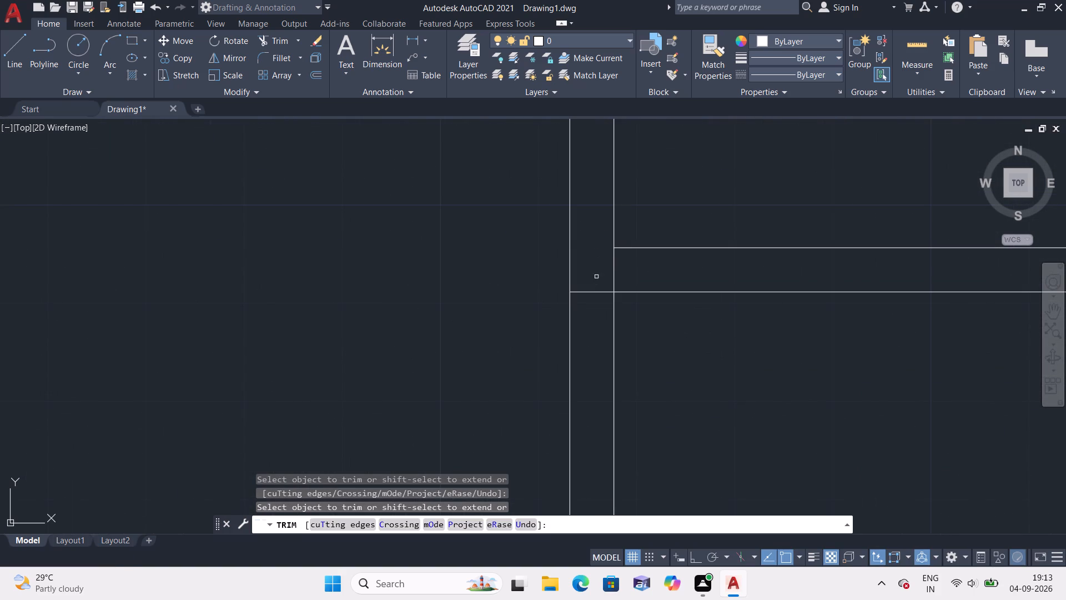
click(594, 293)
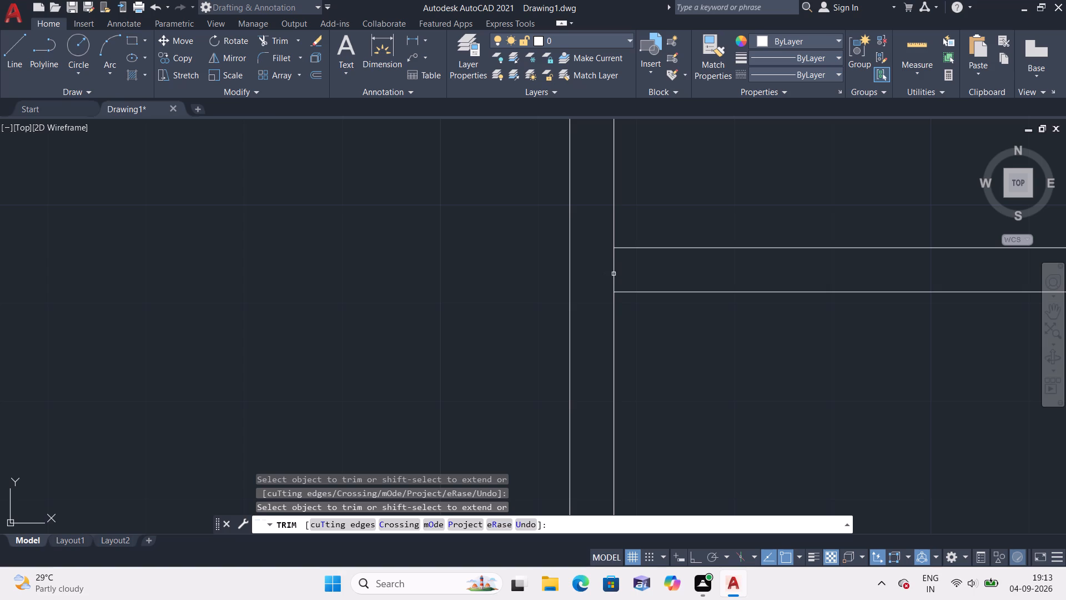
click(614, 273)
scroll(614, 273, down, 1)
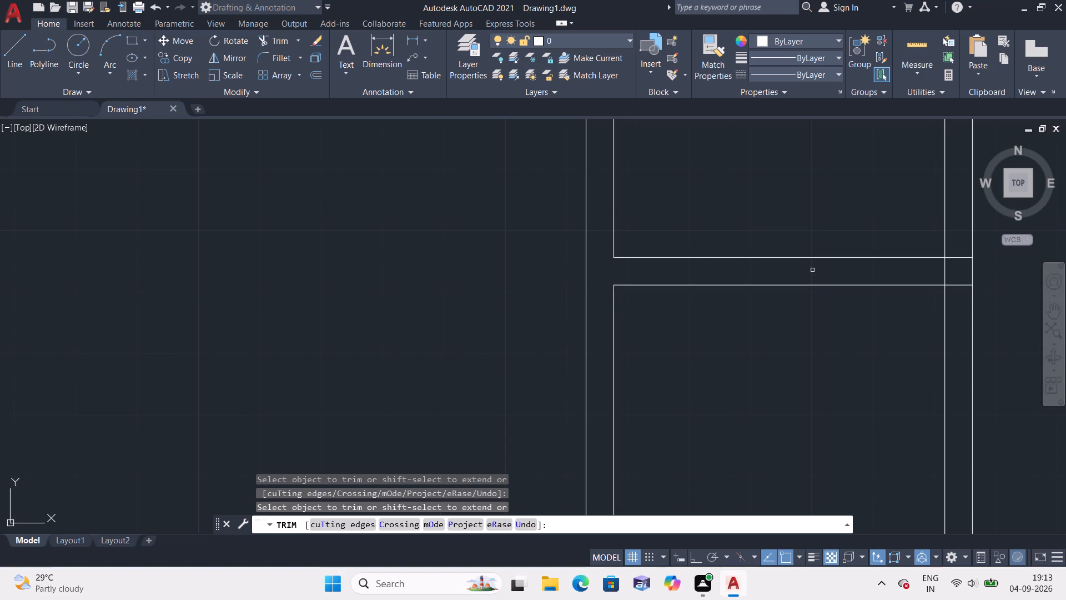
click(943, 273)
click(951, 271)
drag(953, 248, 958, 254)
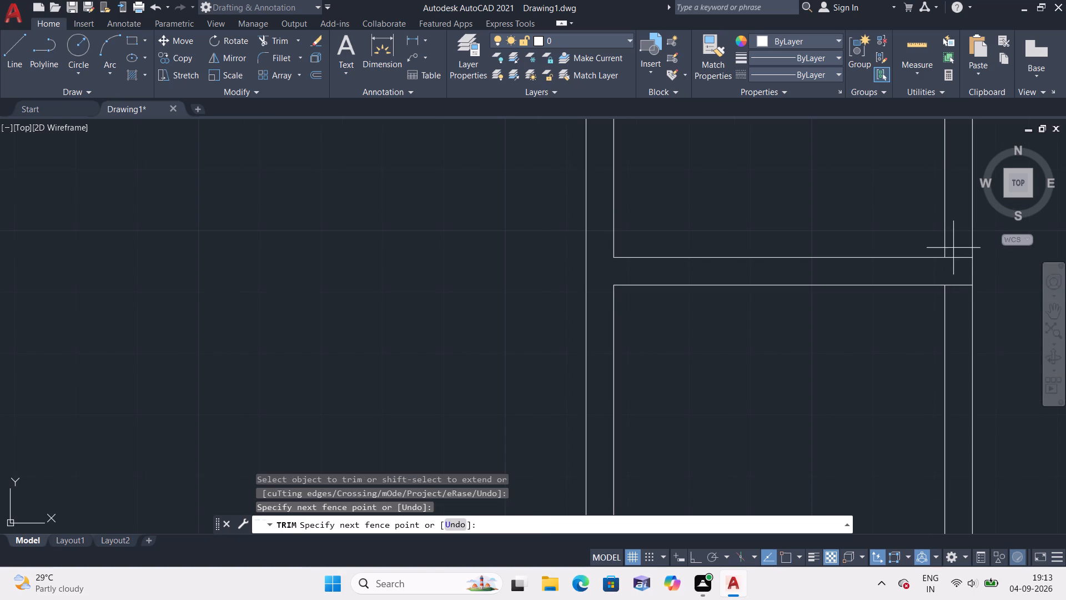
drag(958, 254, 968, 285)
Trim the overlapping pieces where the left-bay part of the second horizontal wall meets the left vertical partition wall.
scroll(961, 296, down, 2)
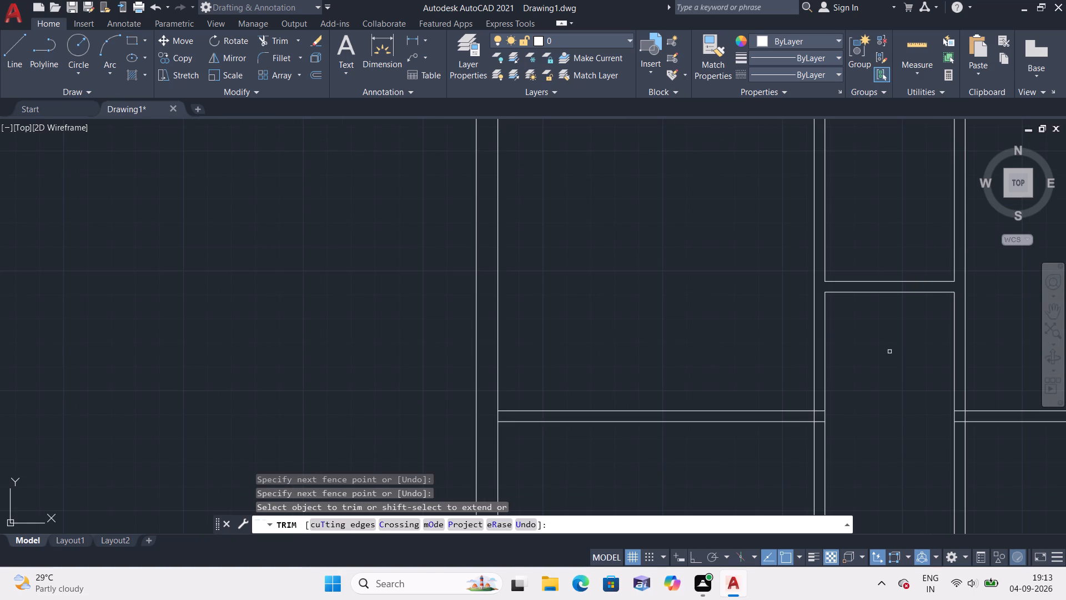
middle_click(889, 352)
scroll(887, 349, down, 1)
middle_drag(798, 425, 771, 384)
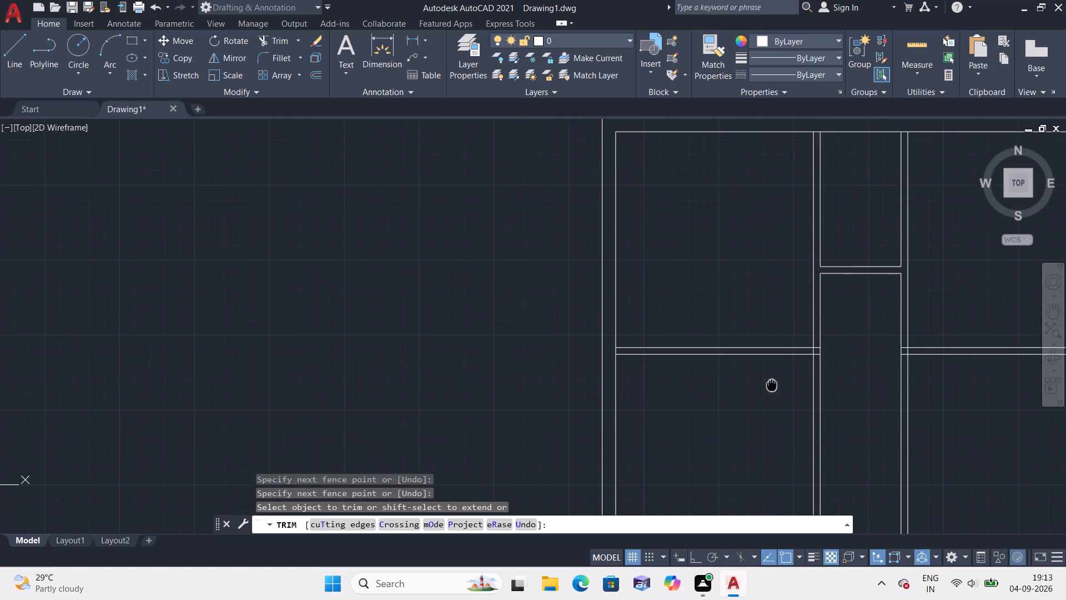
middle_drag(771, 384, 771, 383)
scroll(805, 378, up, 2)
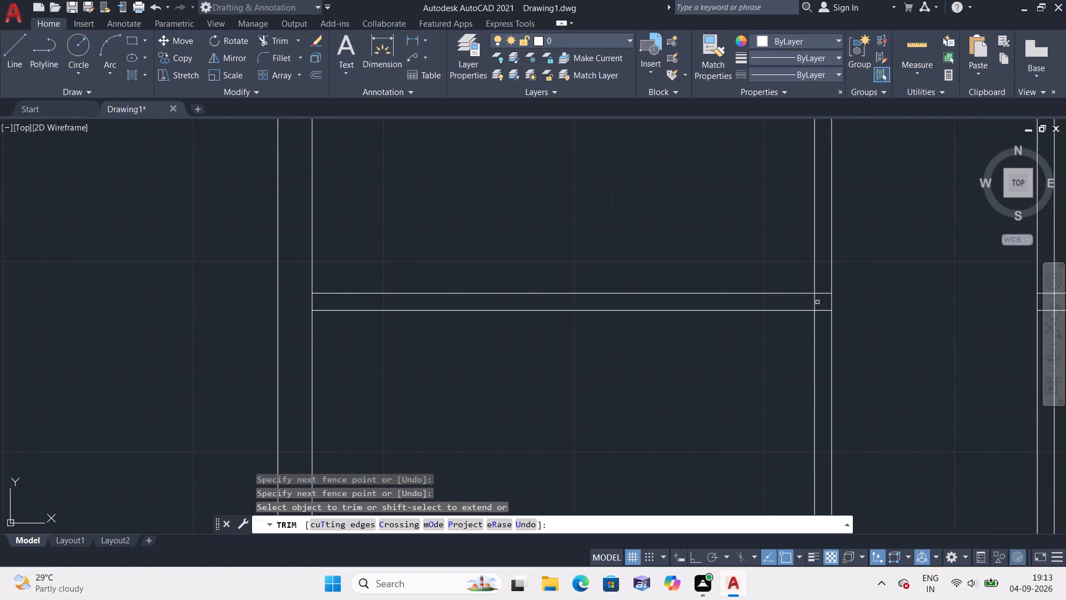
click(817, 304)
click(822, 294)
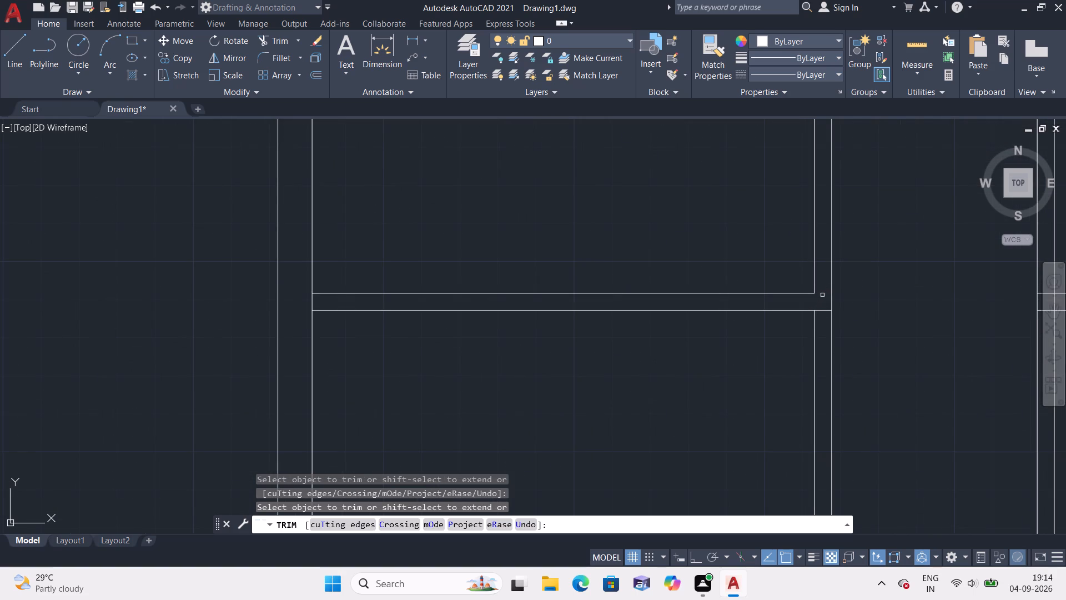
Trim both lines of the left vertical partition wall between the second and third horizontal partition walls.
scroll(822, 298, down, 2)
scroll(804, 400, down, 1)
click(803, 399)
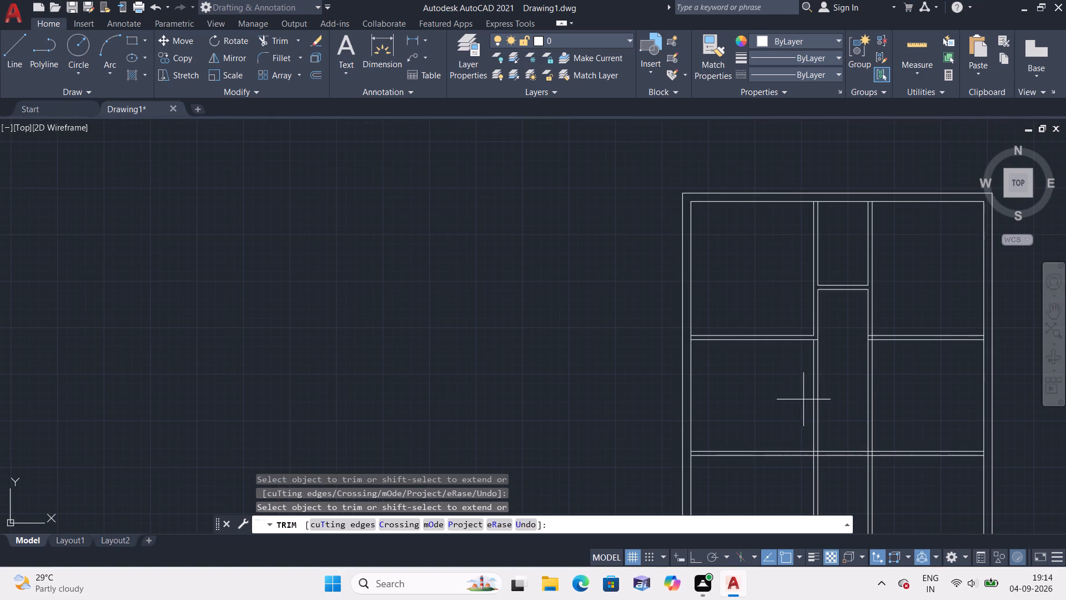
click(846, 390)
Trim the overlapping pieces where the right-bay part of the second horizontal wall meets the right vertical partition wall.
middle_drag(827, 395, 821, 395)
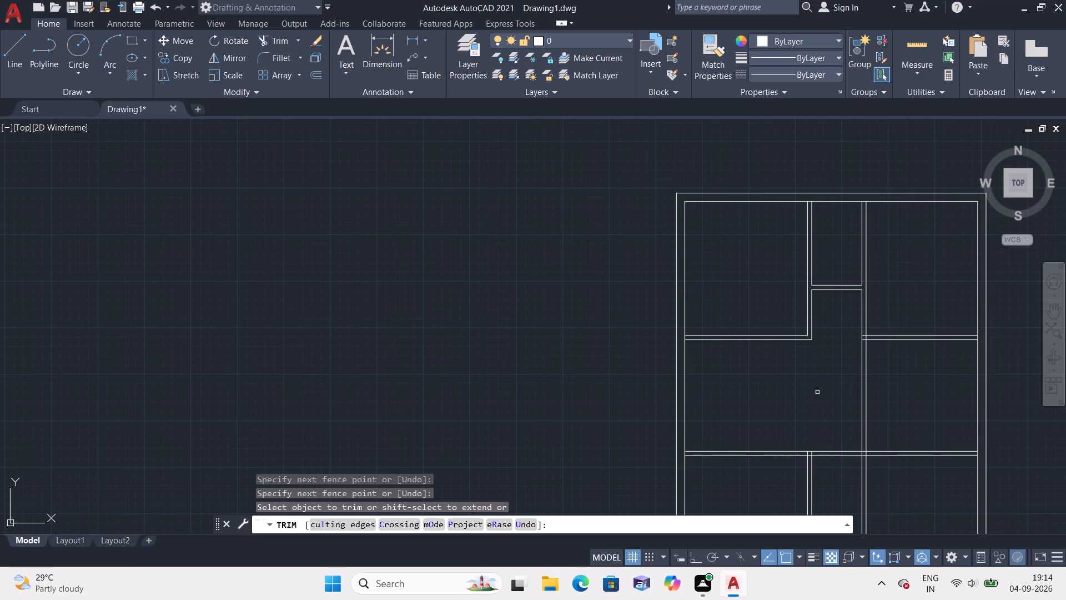
scroll(824, 386, down, 1)
middle_drag(824, 386, 773, 374)
scroll(827, 325, up, 2)
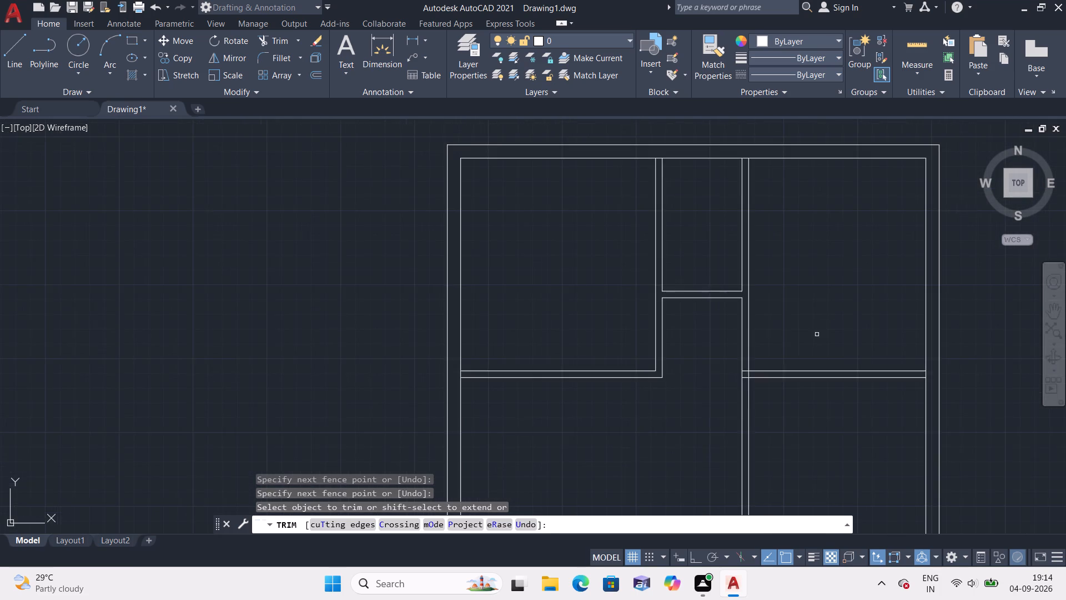
scroll(737, 417, up, 2)
click(755, 299)
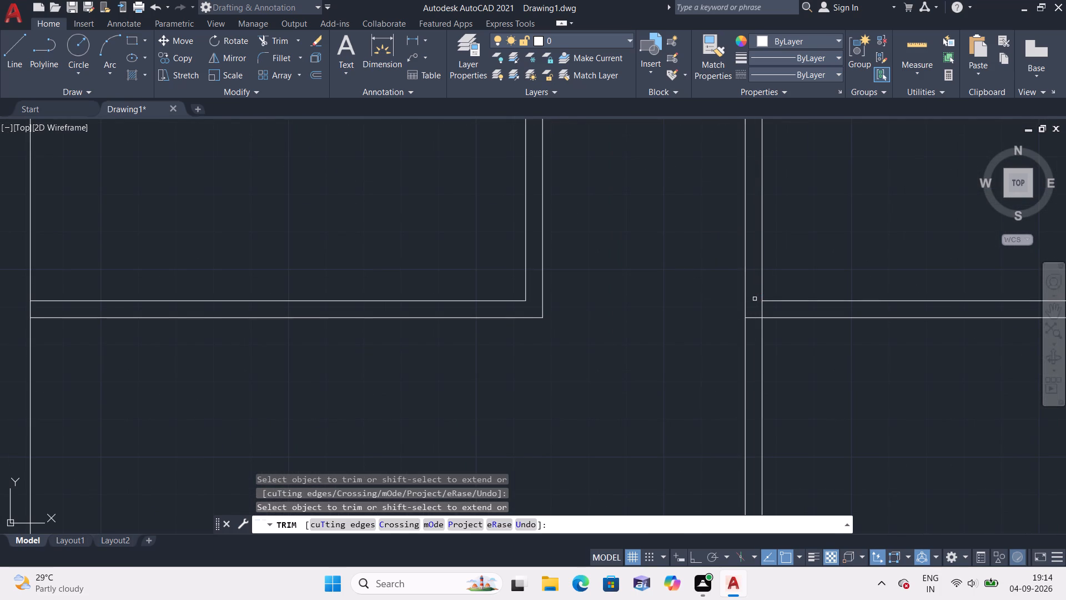
click(751, 318)
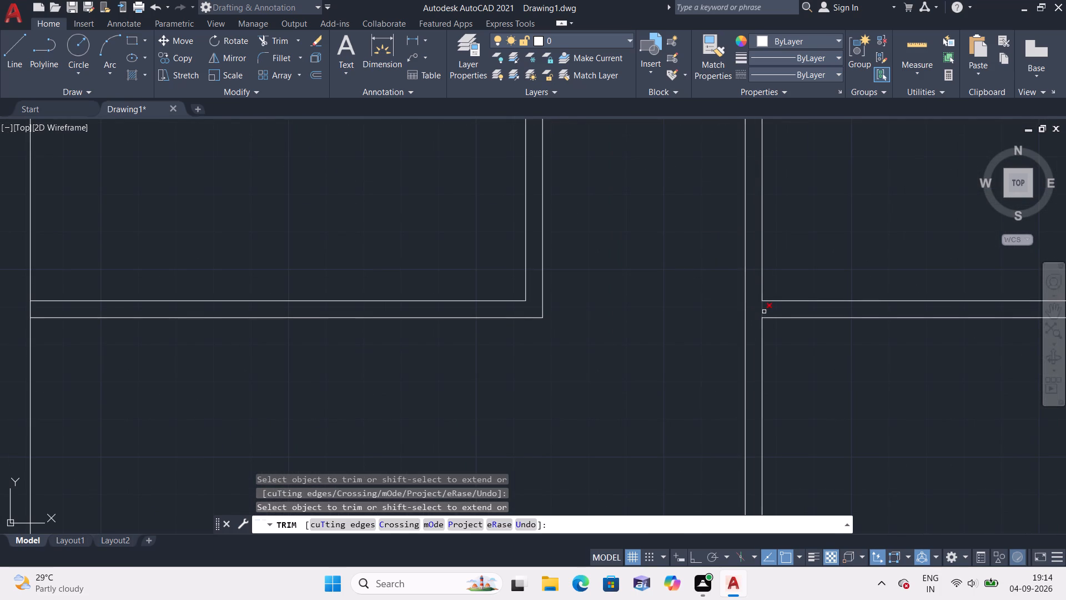
click(764, 310)
Trim the third horizontal wall's left-bay lines and middle-bay lower line, plus the left vertical wall down to the single horizontal line.
scroll(744, 328, down, 4)
middle_drag(693, 357, 693, 286)
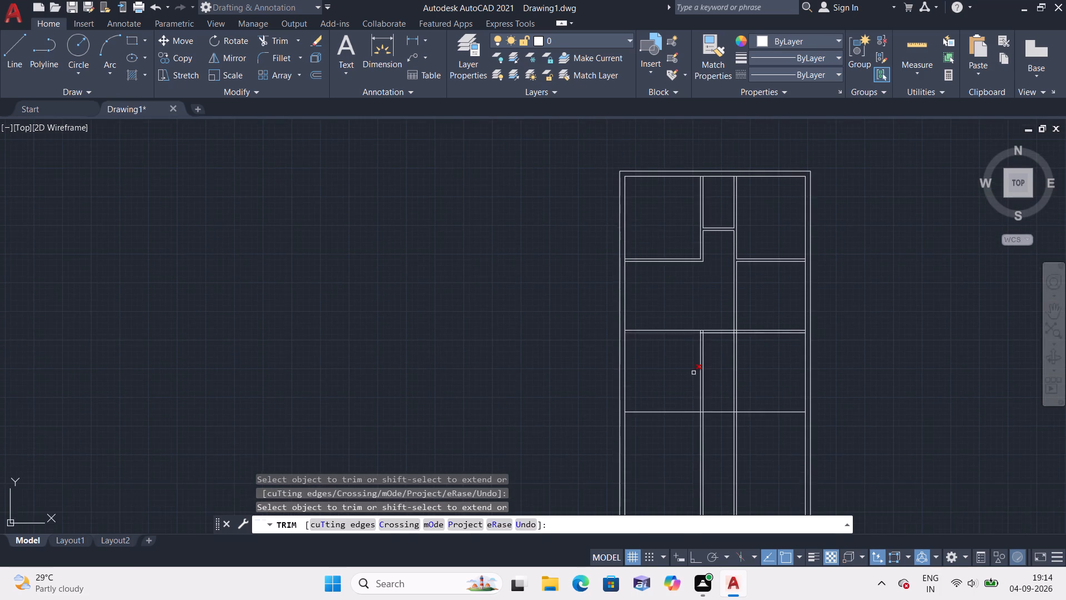
middle_drag(693, 379, 688, 367)
scroll(714, 331, up, 1)
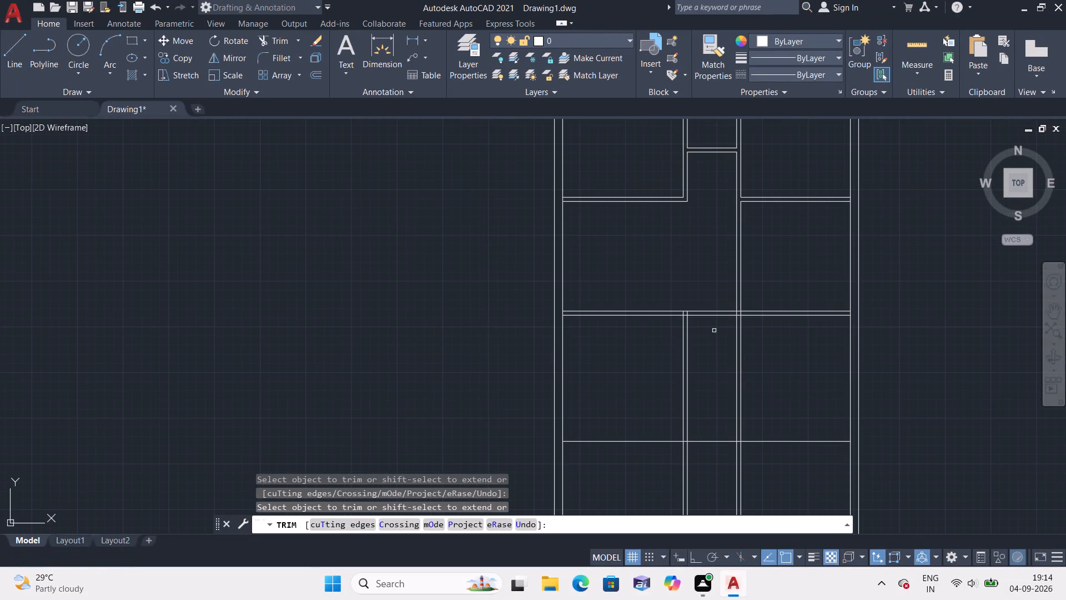
scroll(715, 334, down, 1)
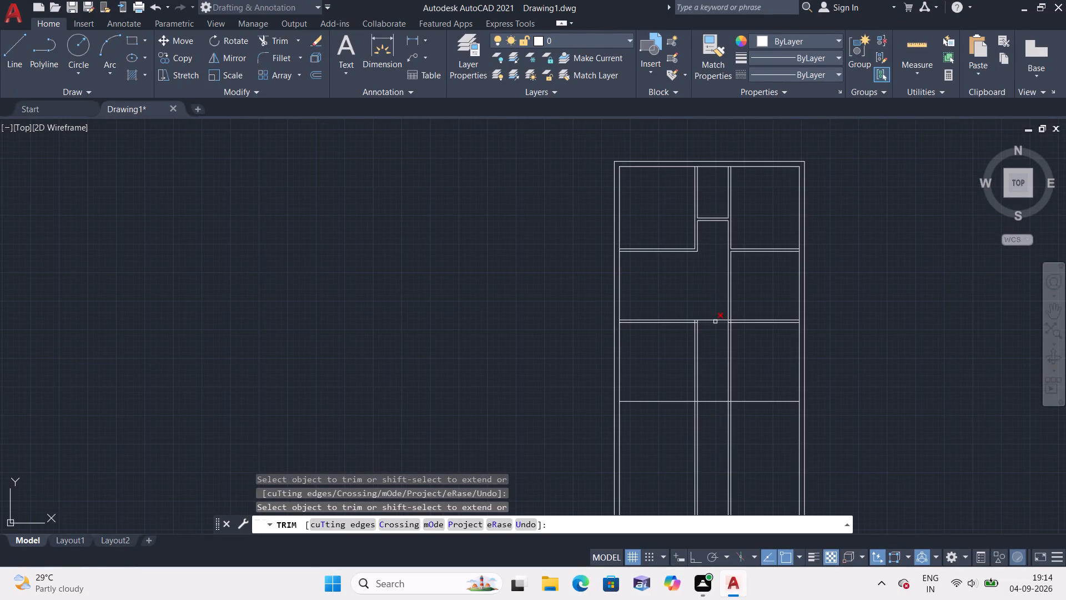
middle_drag(706, 354, 702, 346)
drag(651, 298, 693, 342)
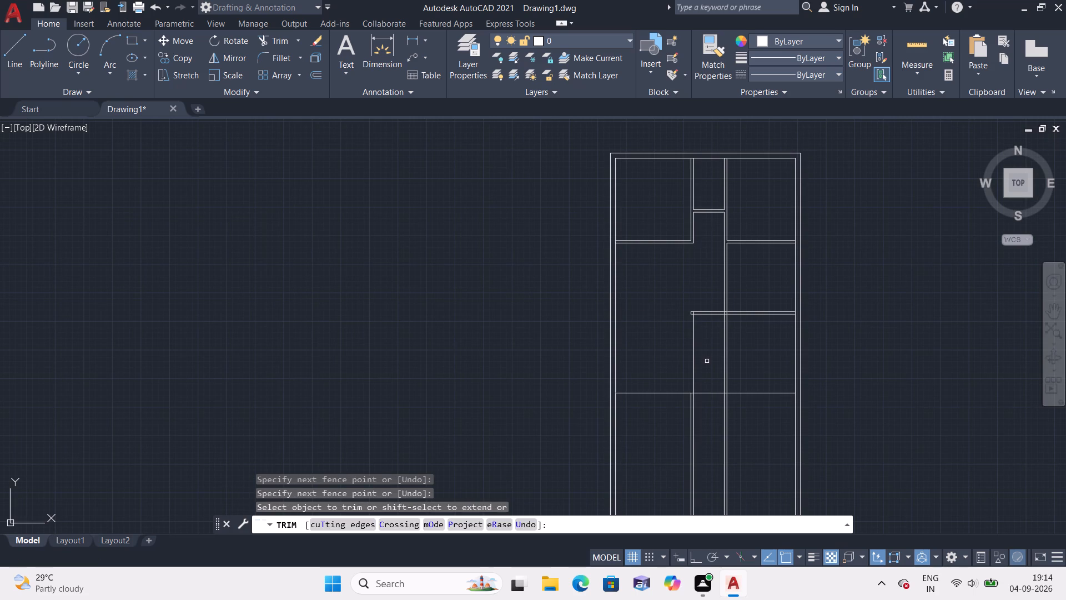
drag(700, 312, 693, 352)
click(693, 343)
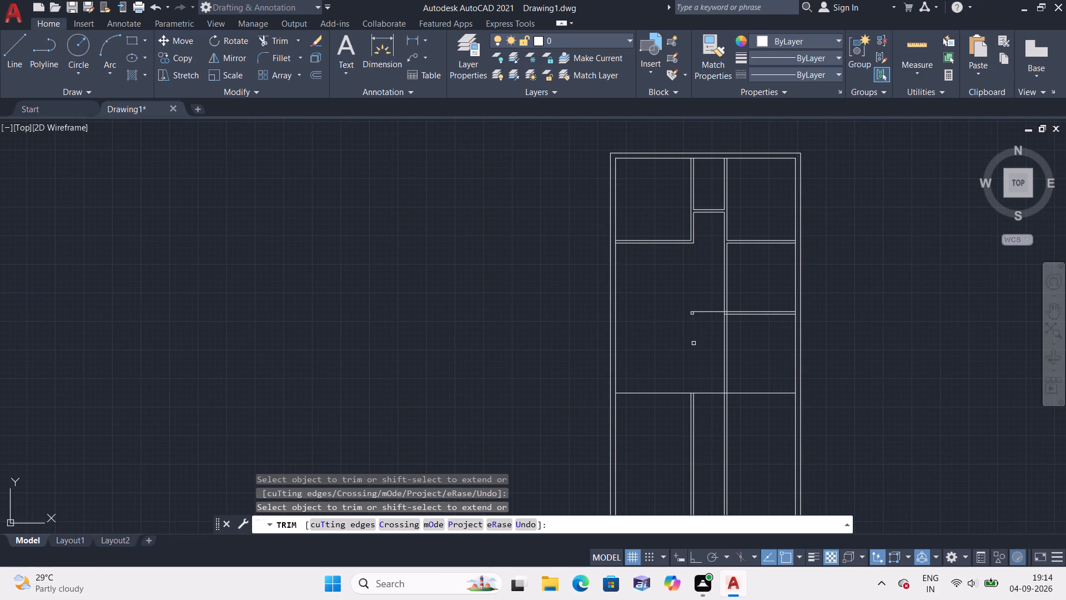
Trim the third horizontal wall's remaining middle-bay upper line and the leftover stubs at its former junction with the left vertical wall.
scroll(690, 324, up, 2)
click(691, 293)
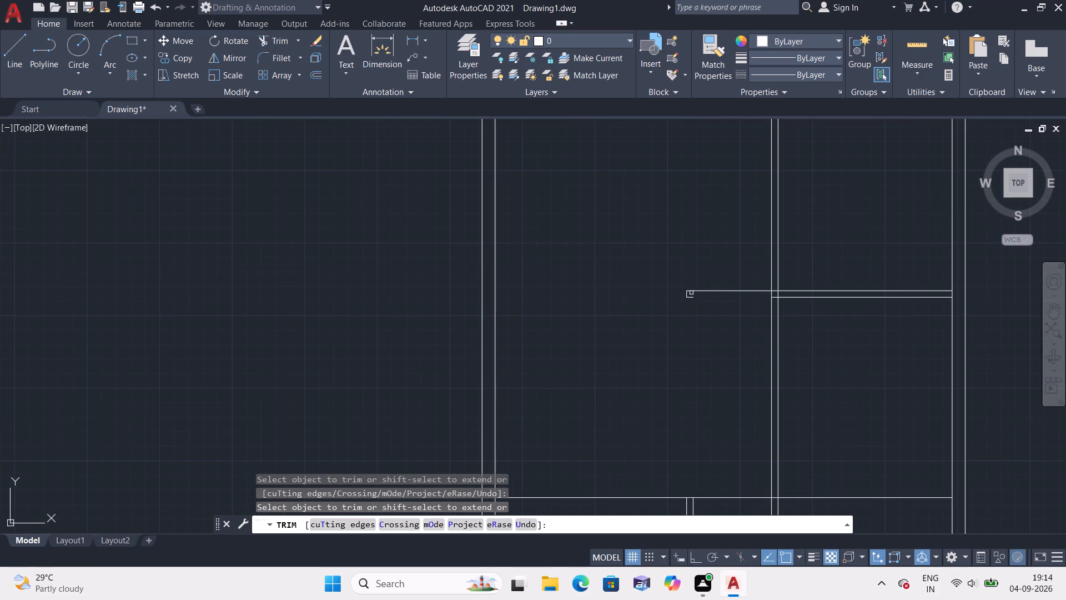
click(690, 297)
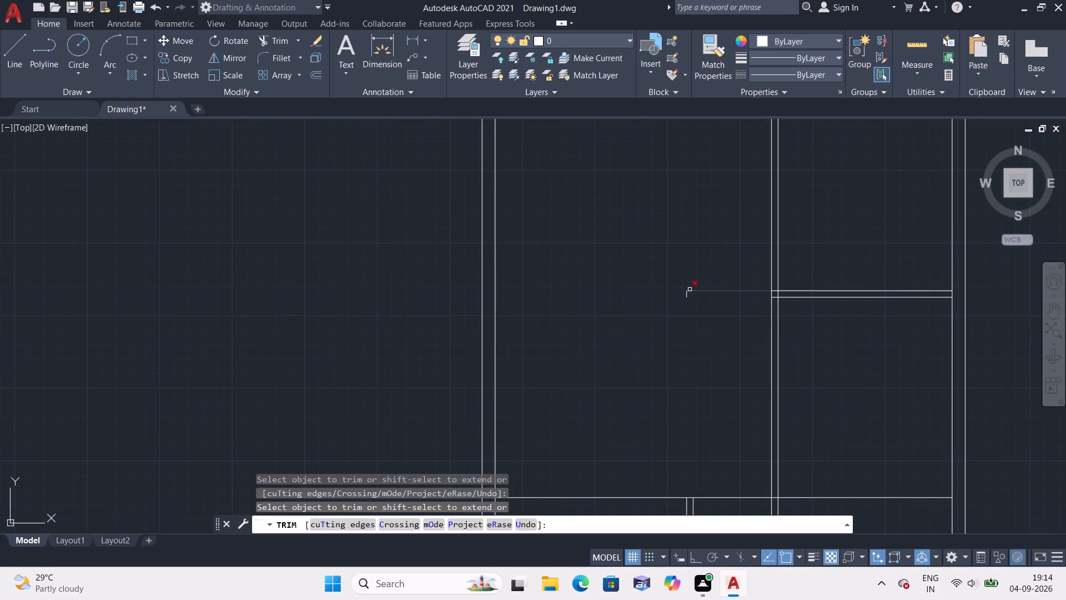
click(690, 289)
click(688, 294)
Trim the third horizontal partition wall out of the right bay and remove its two leftover pieces inside the right vertical wall.
scroll(687, 324, down, 3)
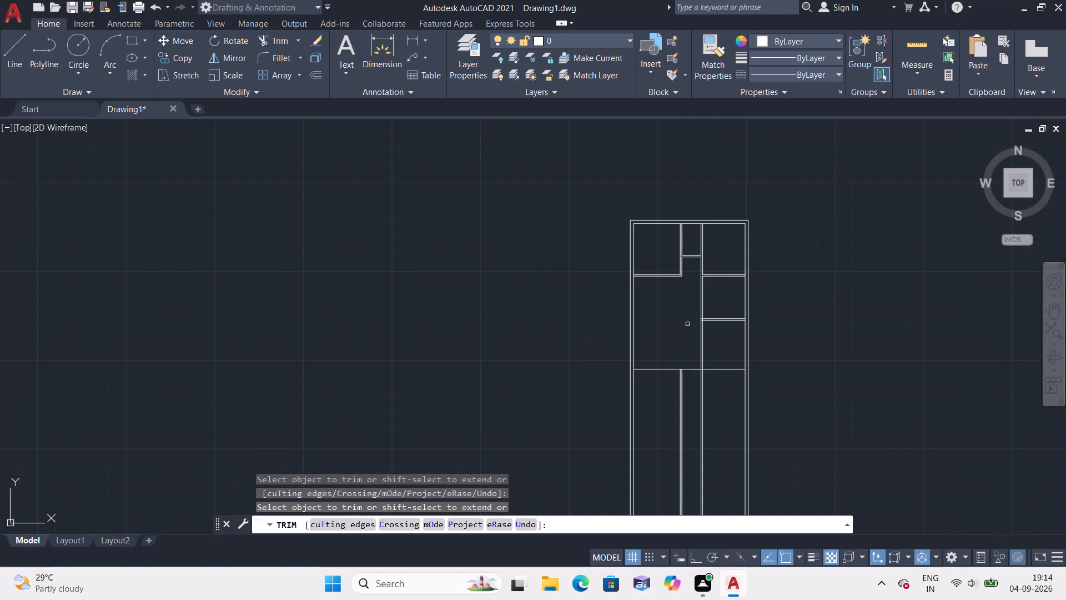
scroll(732, 321, up, 1)
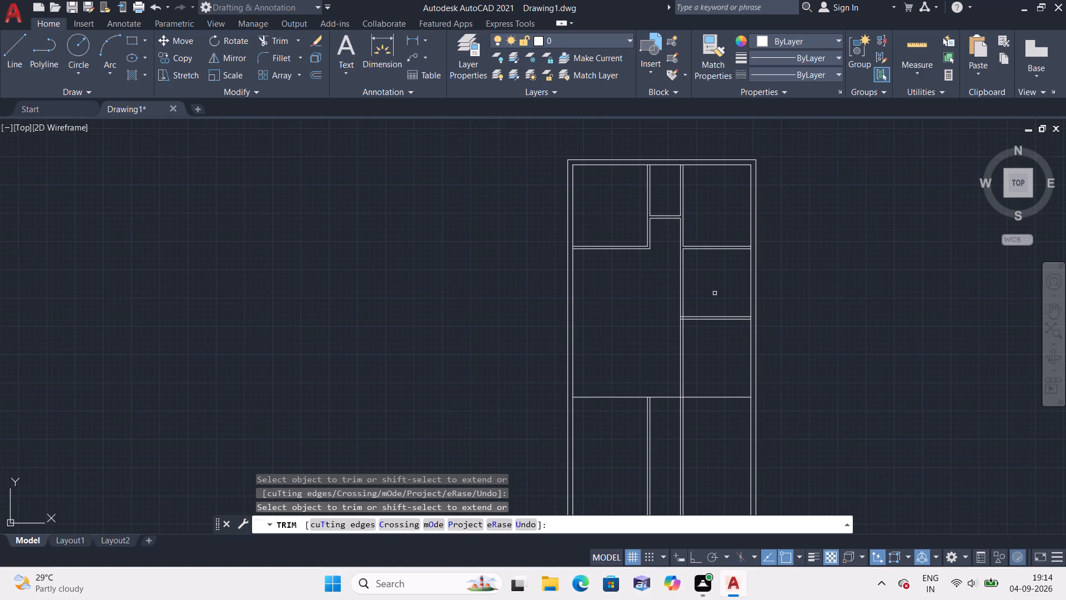
drag(713, 289, 716, 306)
click(723, 328)
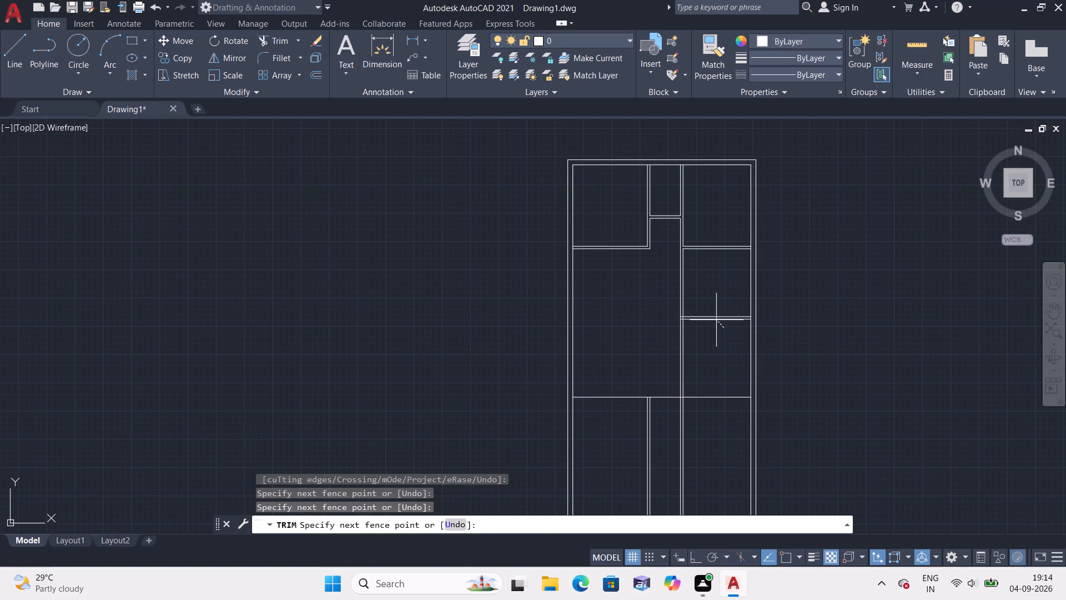
click(702, 292)
scroll(703, 333, up, 4)
scroll(567, 266, up, 1)
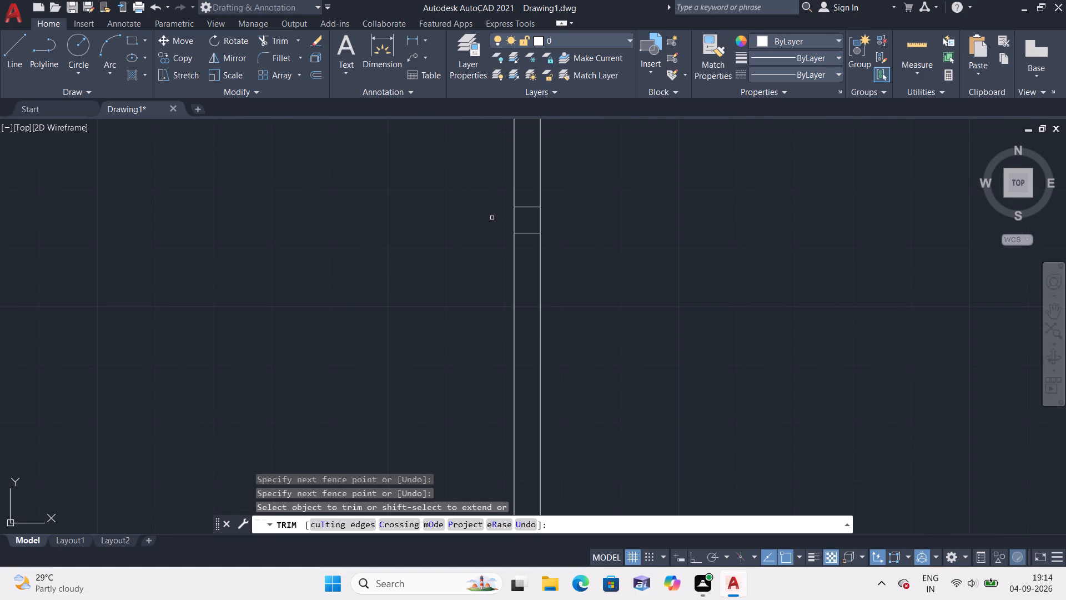
click(527, 208)
click(531, 233)
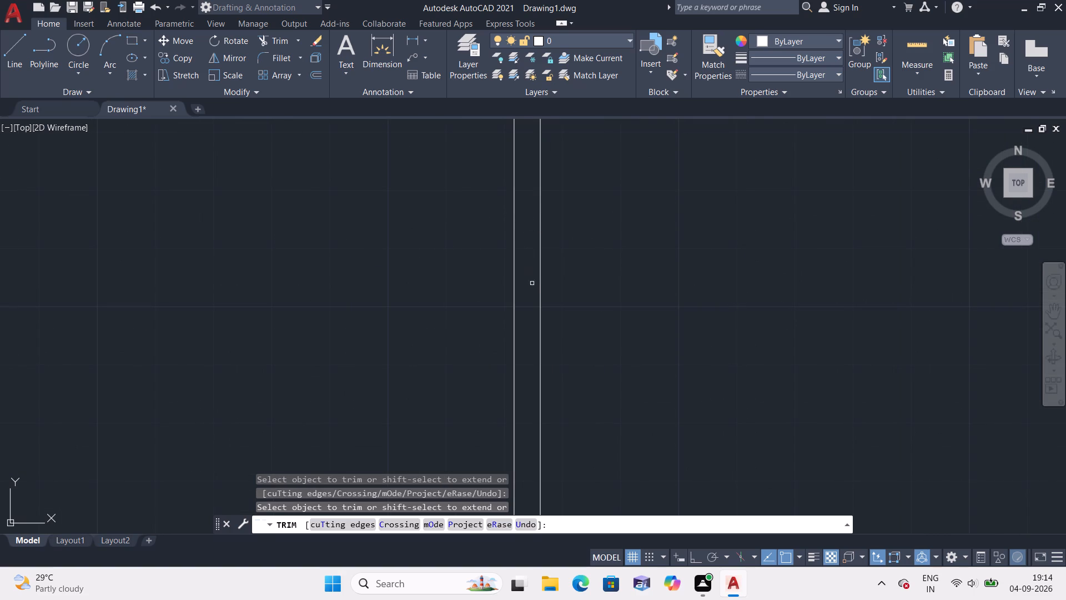
scroll(539, 299, down, 3)
middle_drag(600, 348, 652, 263)
scroll(652, 263, down, 1)
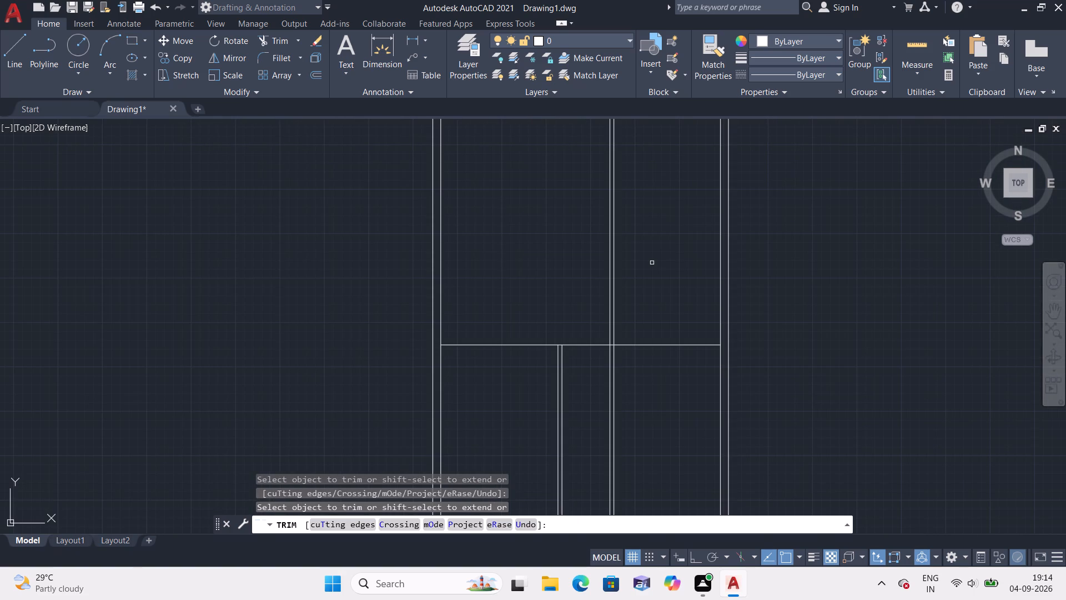
key(Escape)
Offset the lower line of the right bay's second horizontal wall 10' downward.
scroll(652, 263, down, 1)
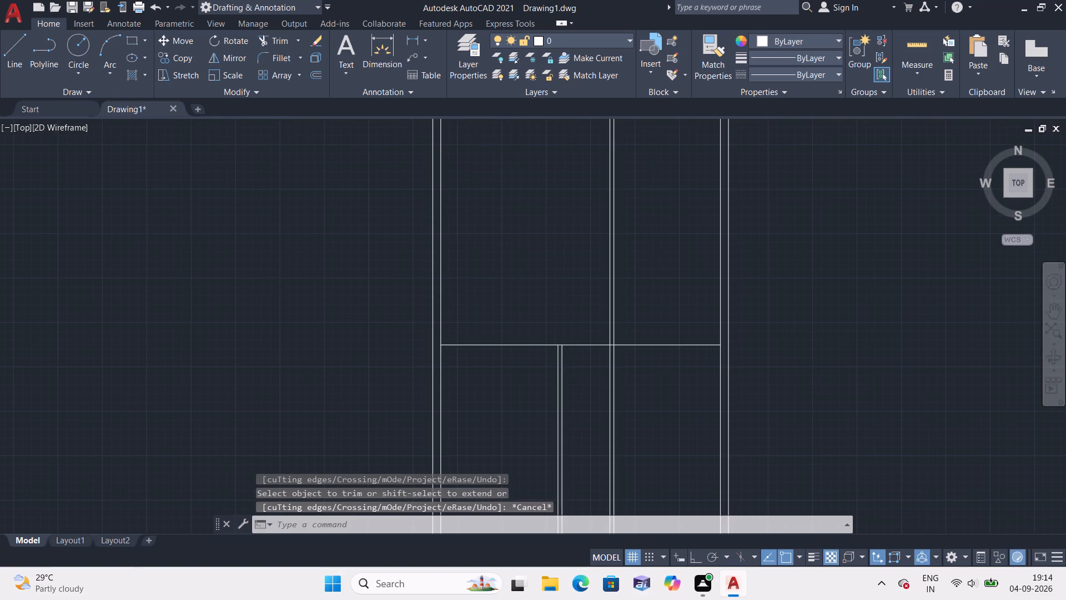
scroll(652, 263, down, 1)
middle_drag(652, 263, 685, 311)
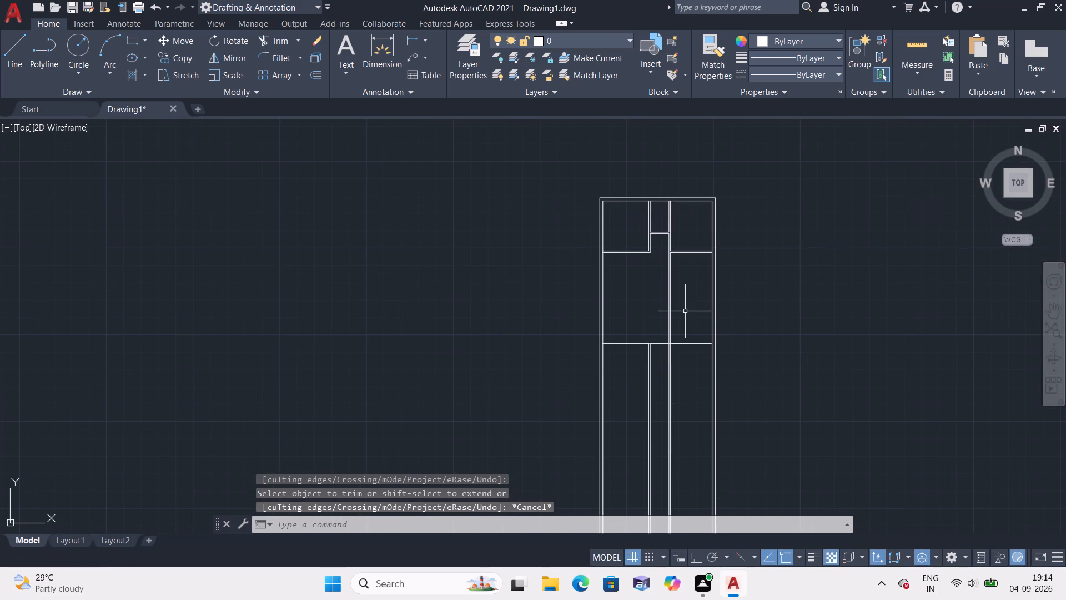
scroll(710, 357, down, 1)
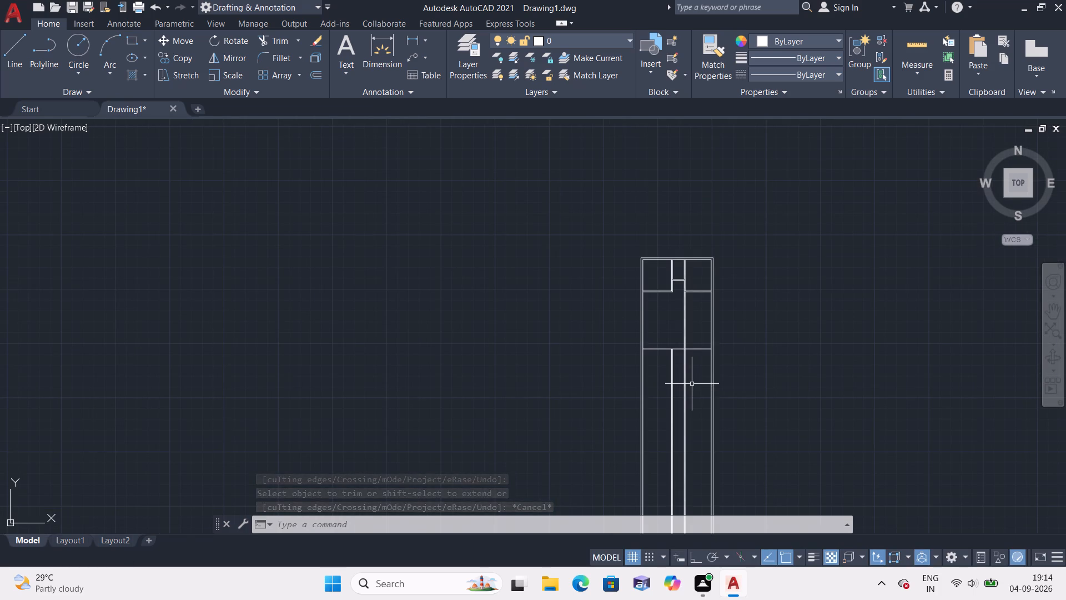
middle_drag(693, 319, 702, 339)
scroll(702, 339, up, 4)
middle_click(691, 300)
text(offset)
key(space)
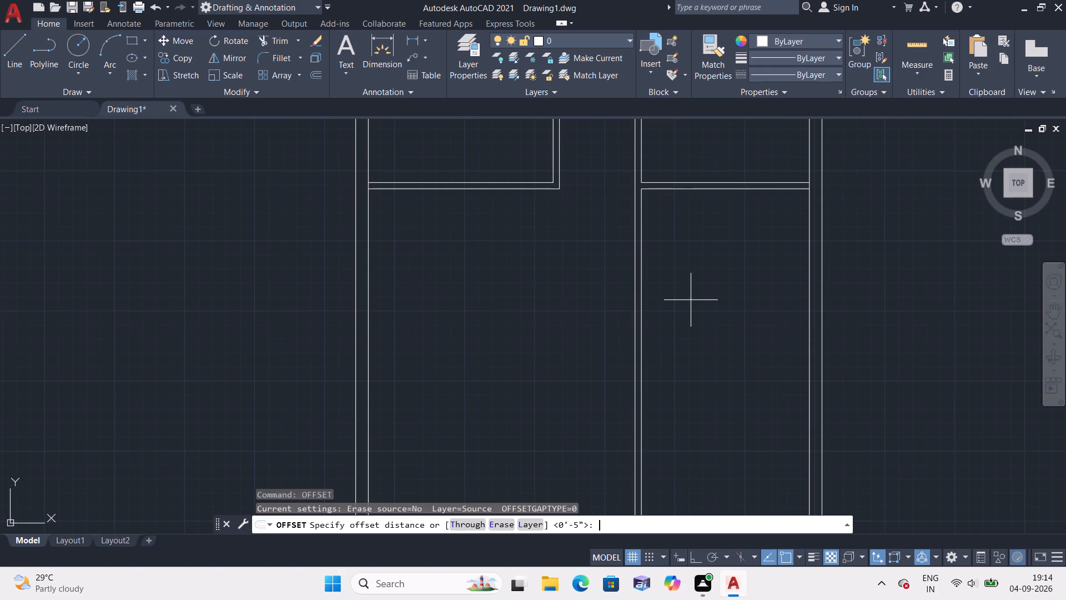
text(10)
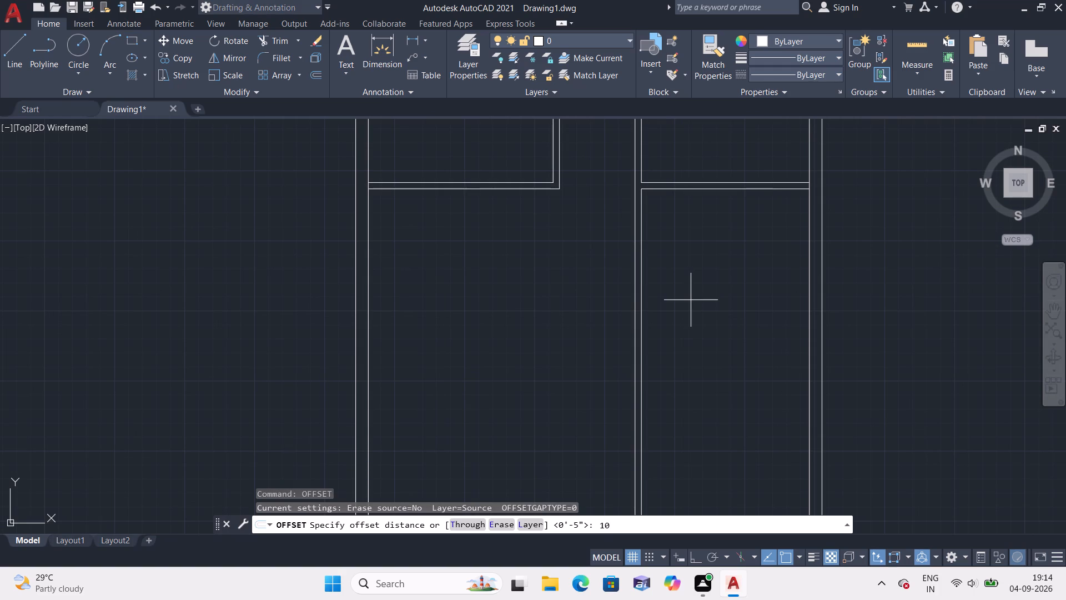
key(apostrophe)
key(space)
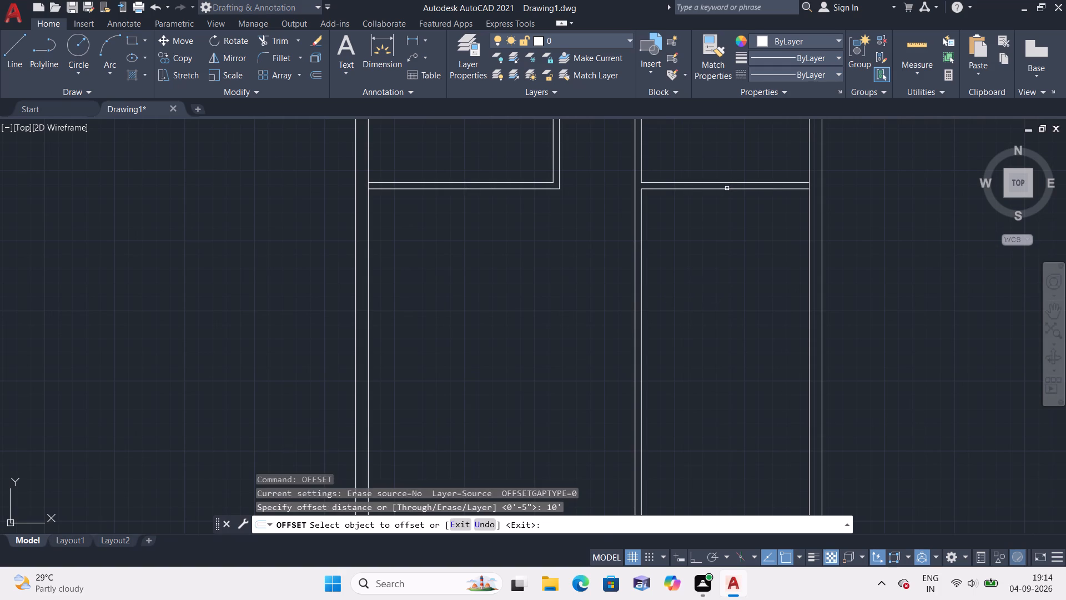
click(727, 190)
click(696, 313)
key(space)
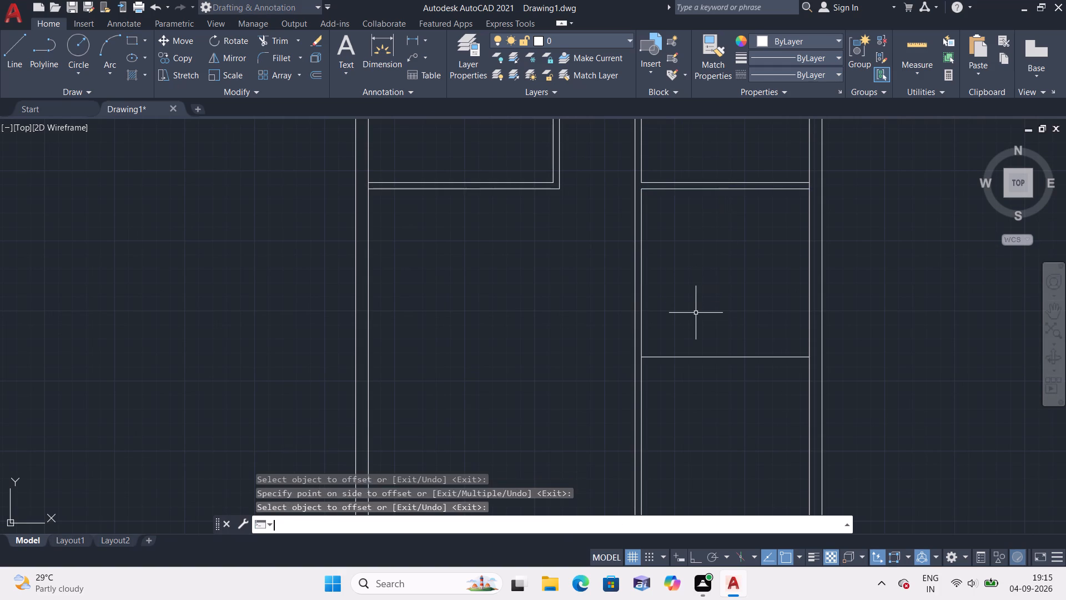
Offset the new right-bay line 4.5" downward to form a horizontal partition wall.
key(space)
text(4.5)
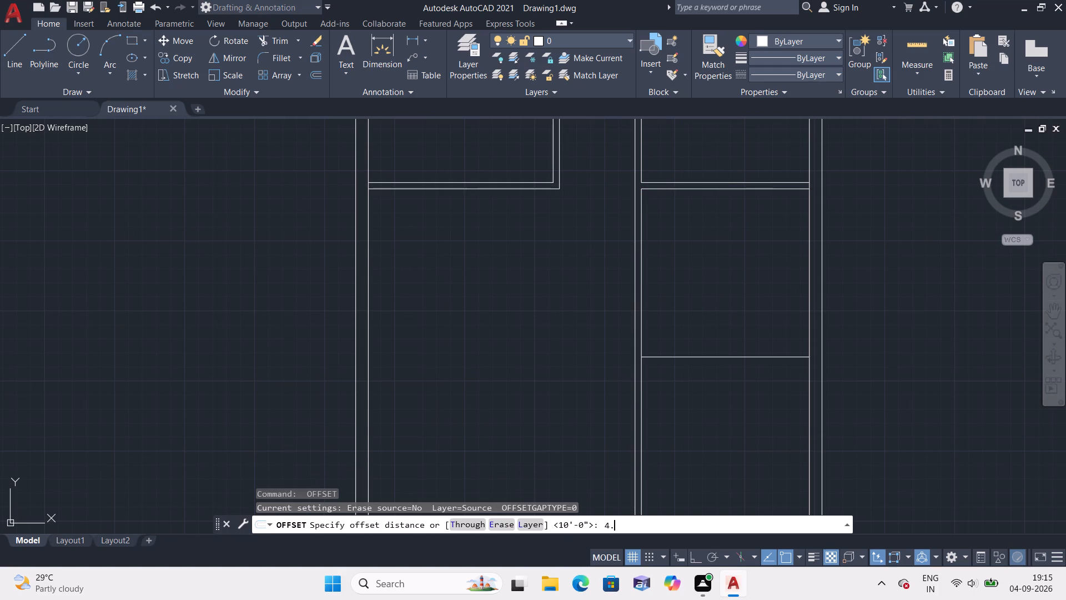
key(shift+quotedbl)
key(space)
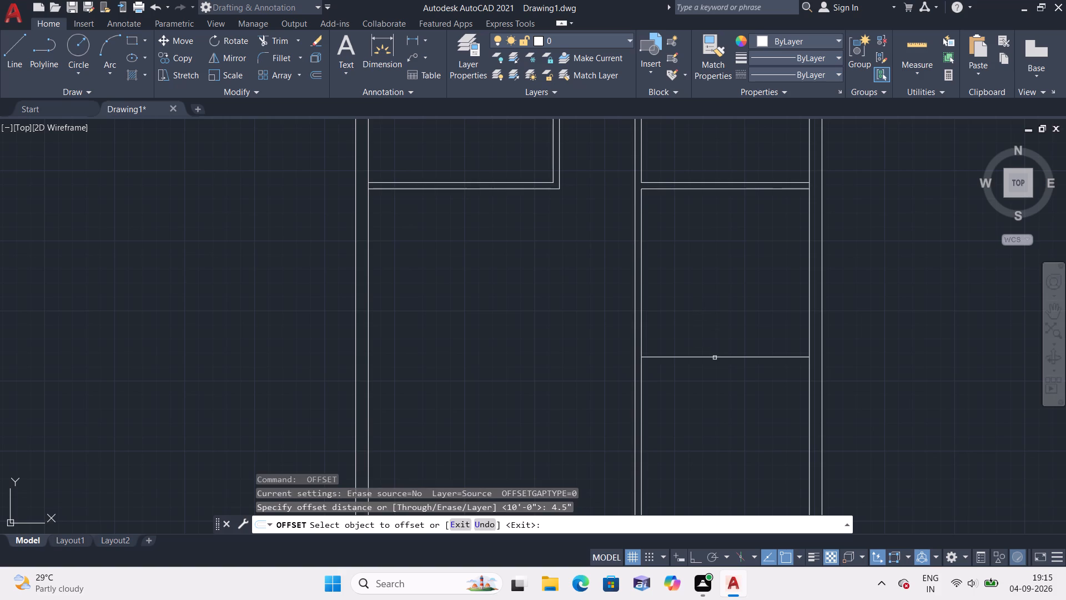
click(715, 358)
click(687, 395)
scroll(682, 396, down, 1)
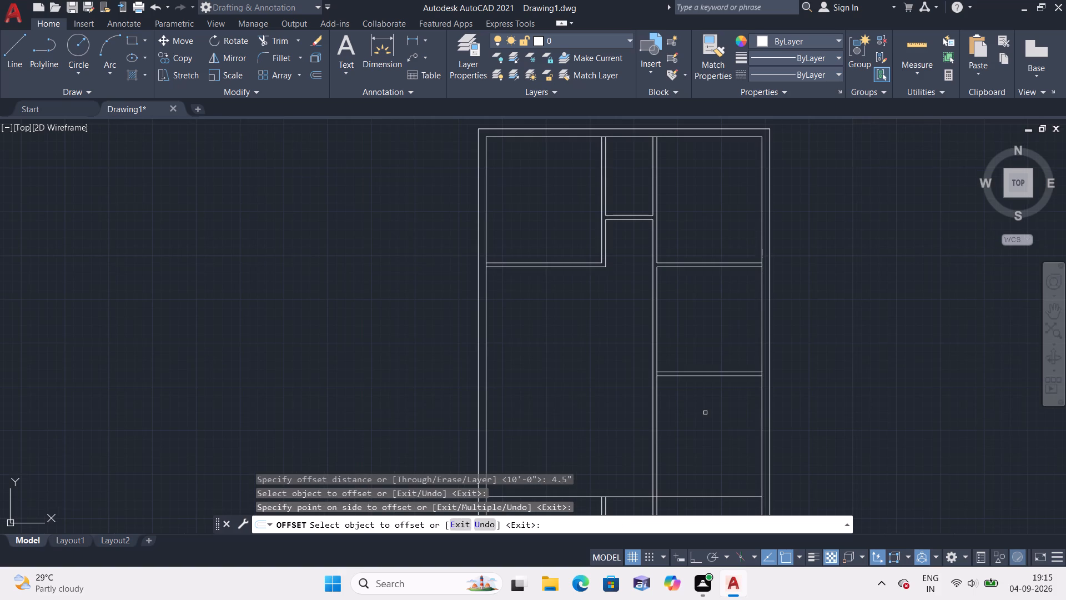
key(space)
Offset the single full-width horizontal line below the rooms 9" downward to form a wall.
scroll(705, 412, down, 1)
key(space)
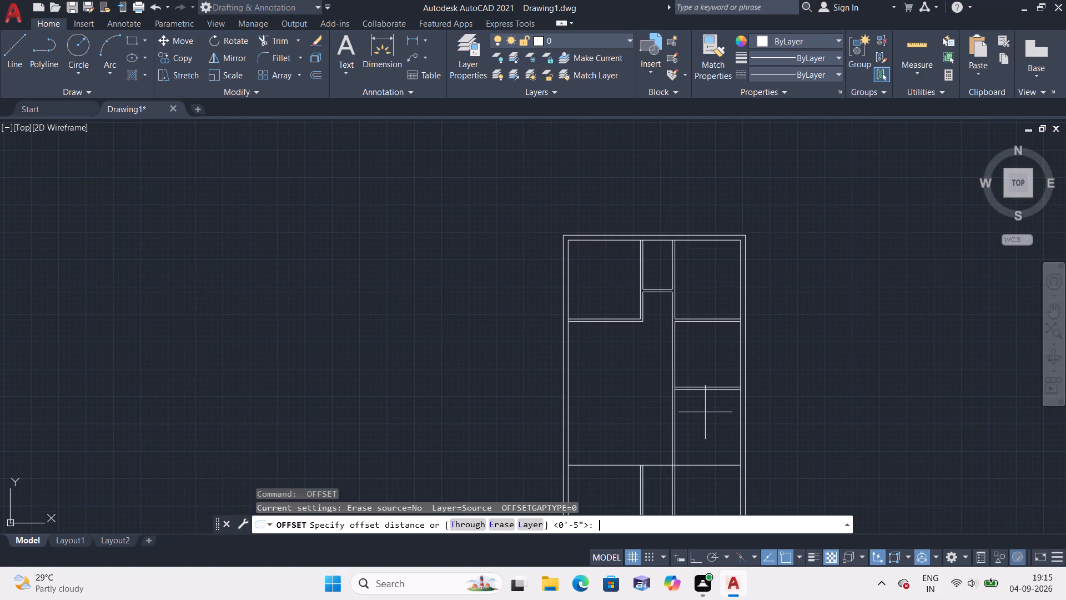
middle_drag(705, 412, 677, 274)
middle_drag(713, 412, 695, 314)
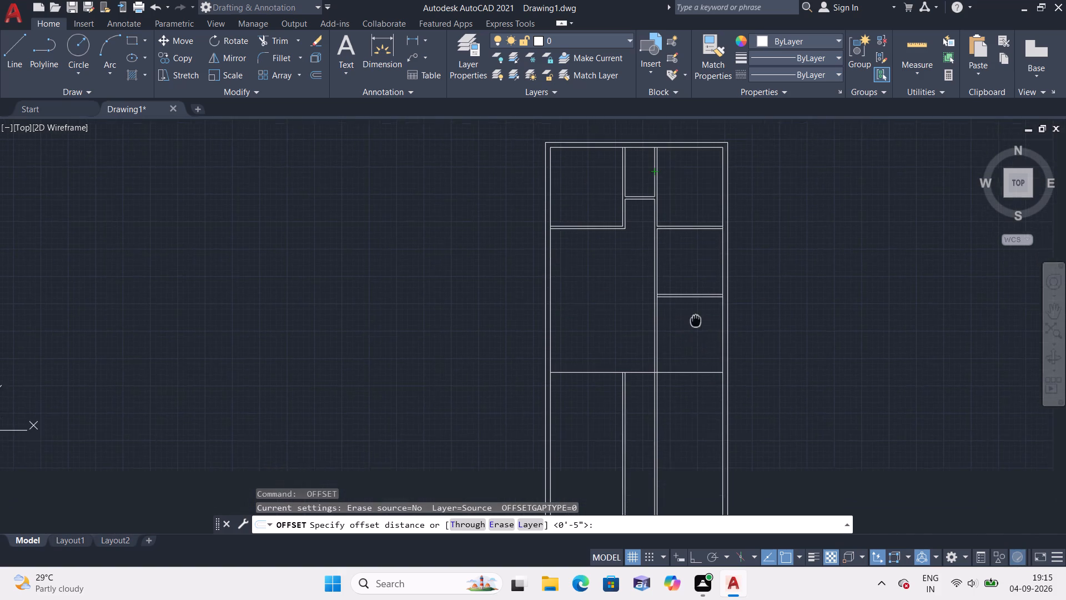
middle_drag(695, 314, 692, 306)
key(9)
key(shift+quotedbl)
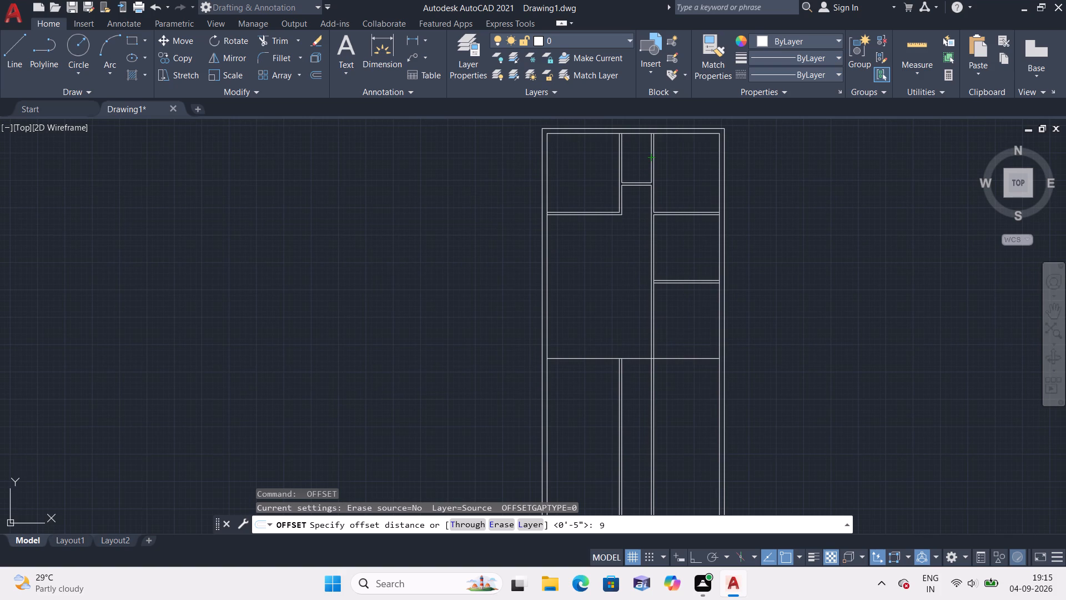
key(space)
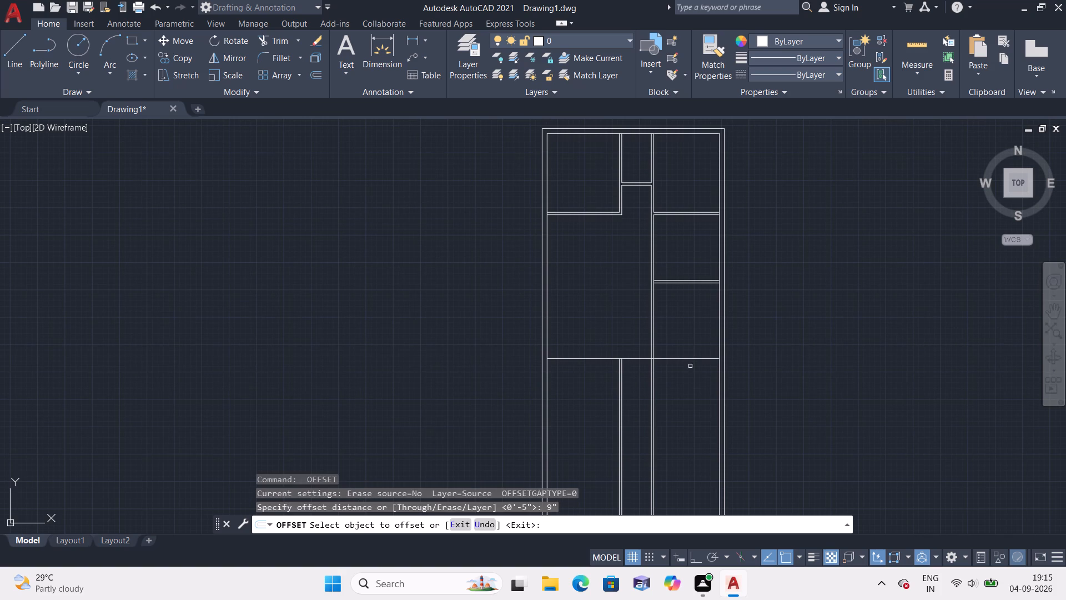
click(690, 357)
click(696, 382)
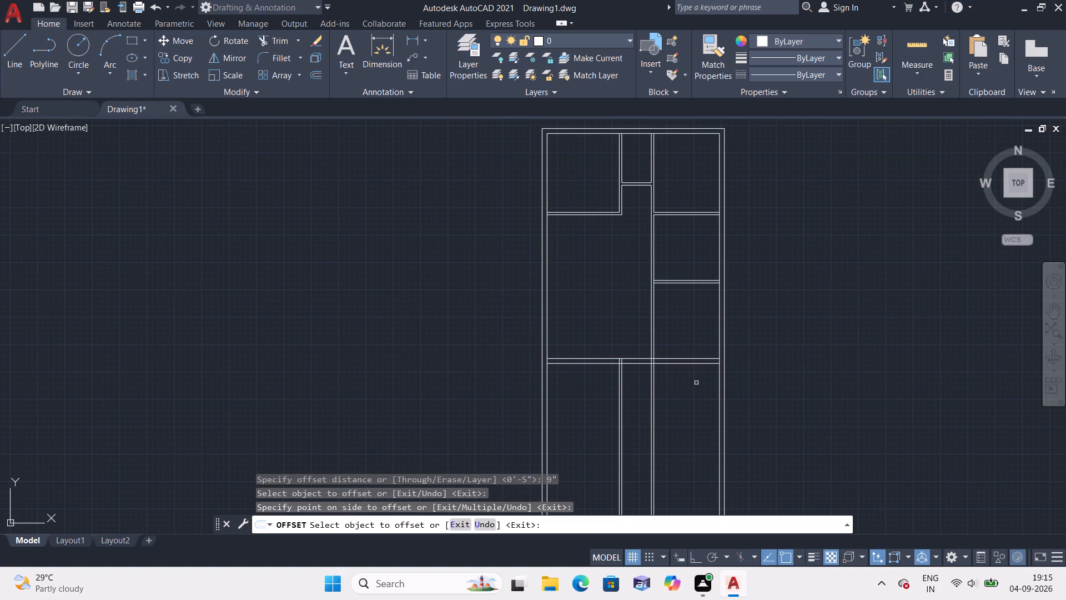
key(Escape)
Offset the lower line of the 9" full-width wall 4' downward.
middle_drag(696, 383, 685, 334)
scroll(696, 383, down, 1)
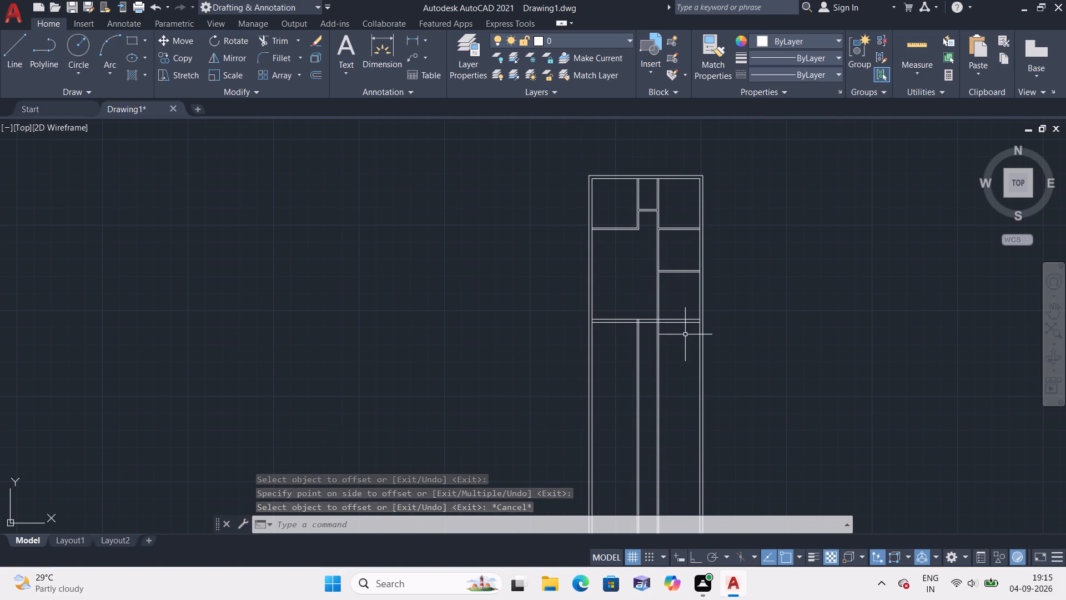
key(space)
text(4')
key(space)
scroll(655, 330, up, 2)
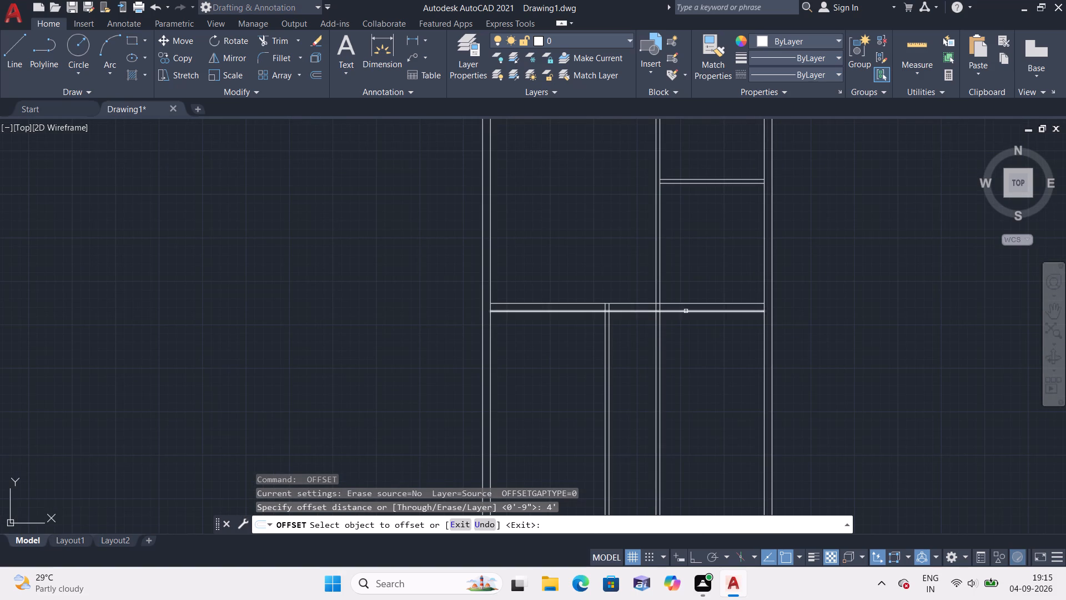
click(686, 311)
click(704, 394)
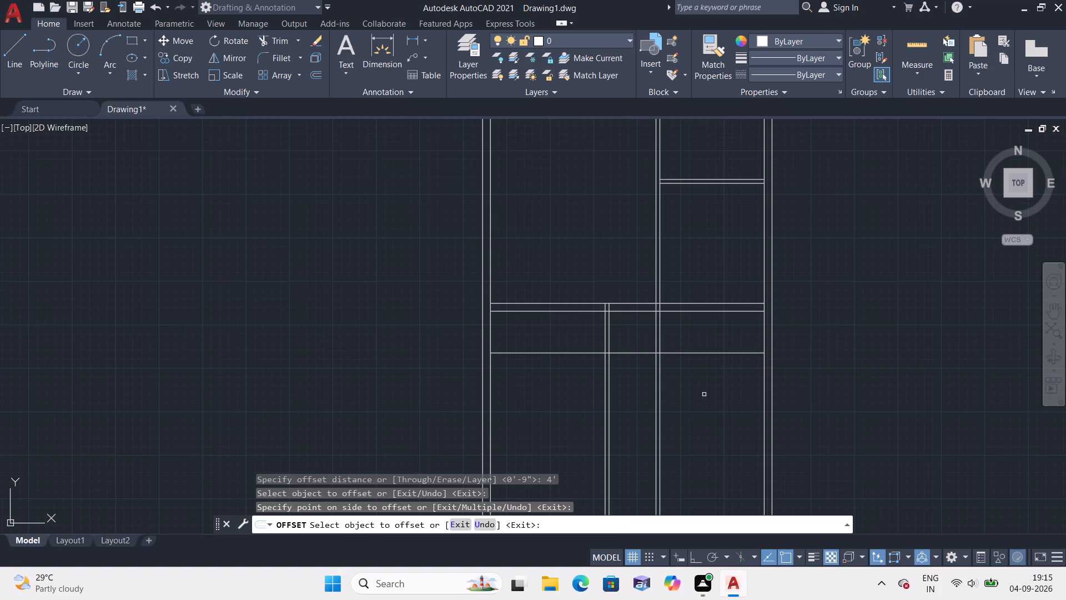
key(Escape)
Trim both vertical partition walls away below the 9" full-width wall, including their pieces down to the 4' offset line.
middle_drag(704, 394, 705, 376)
text(trim)
key(space)
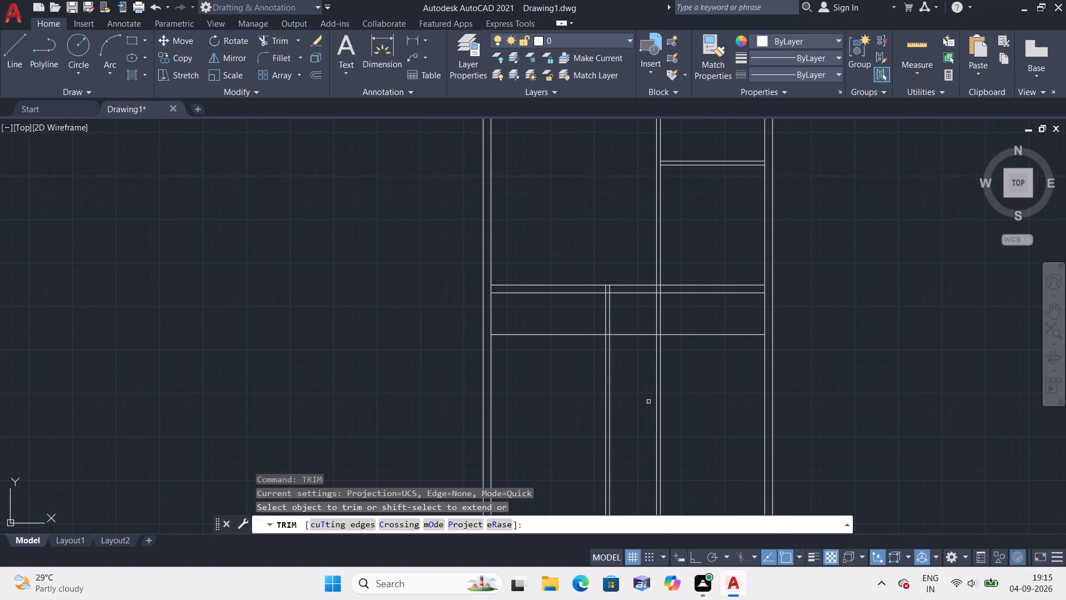
drag(581, 388, 588, 388)
click(678, 388)
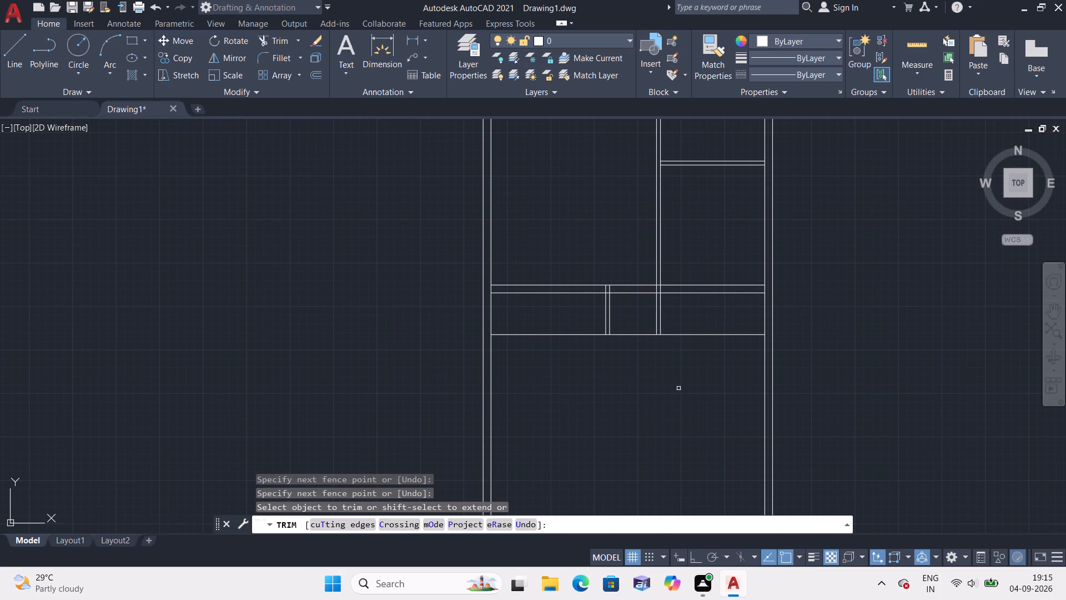
click(586, 315)
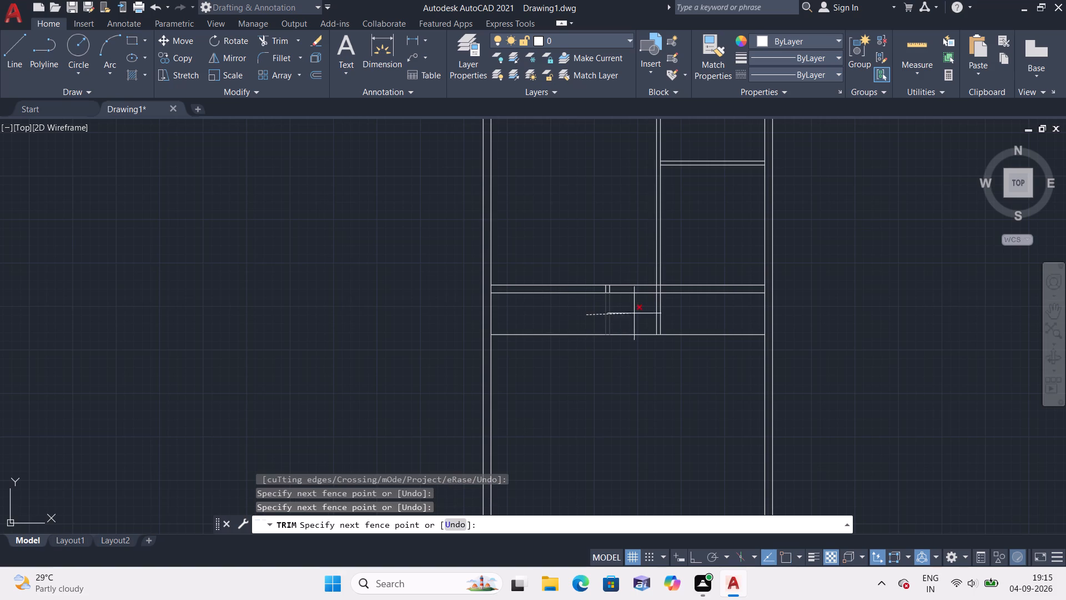
click(663, 317)
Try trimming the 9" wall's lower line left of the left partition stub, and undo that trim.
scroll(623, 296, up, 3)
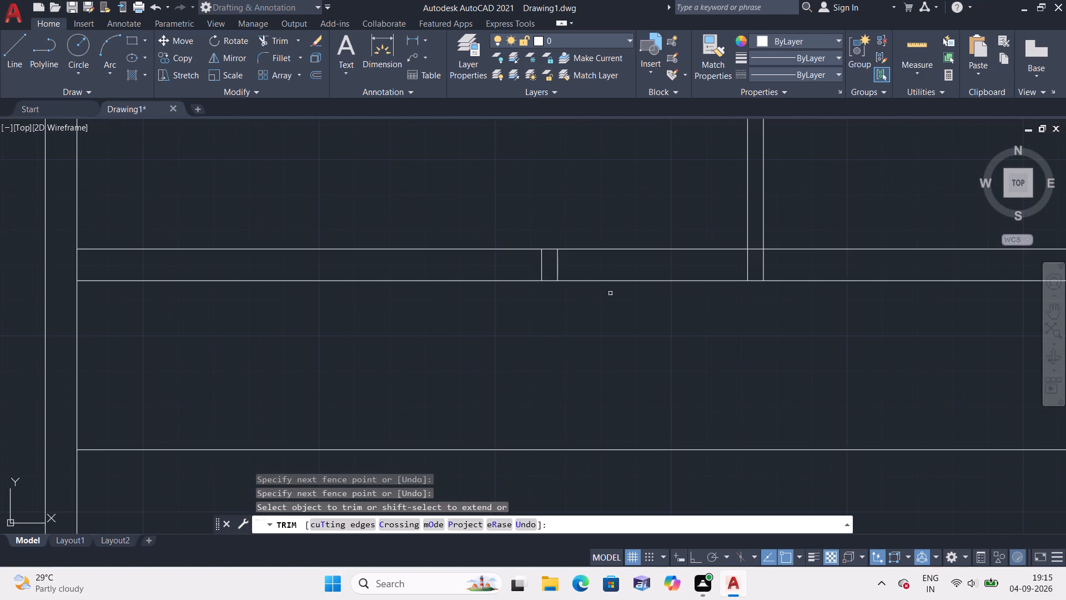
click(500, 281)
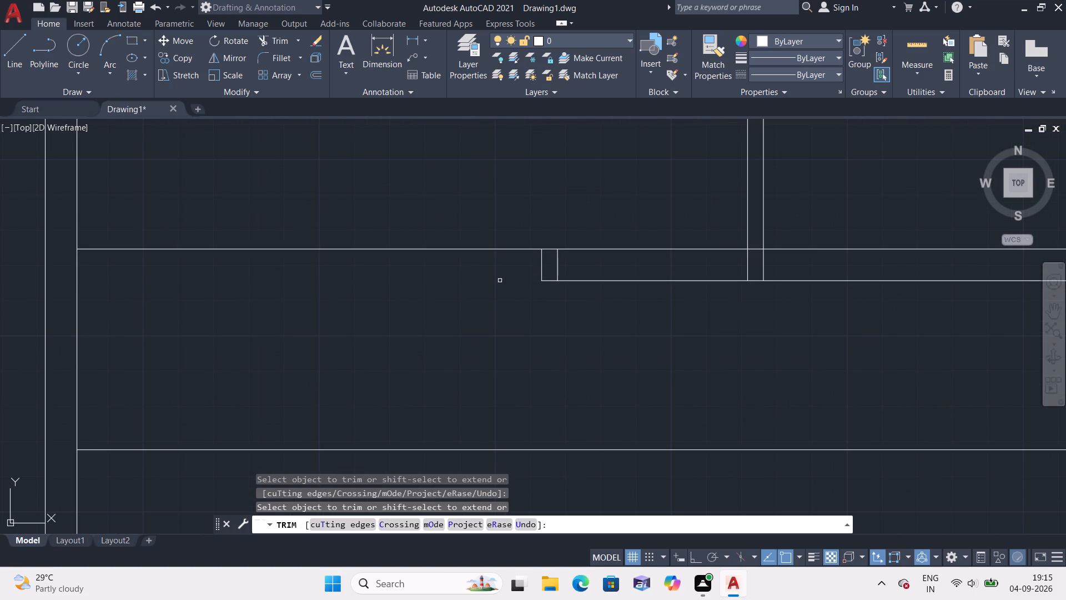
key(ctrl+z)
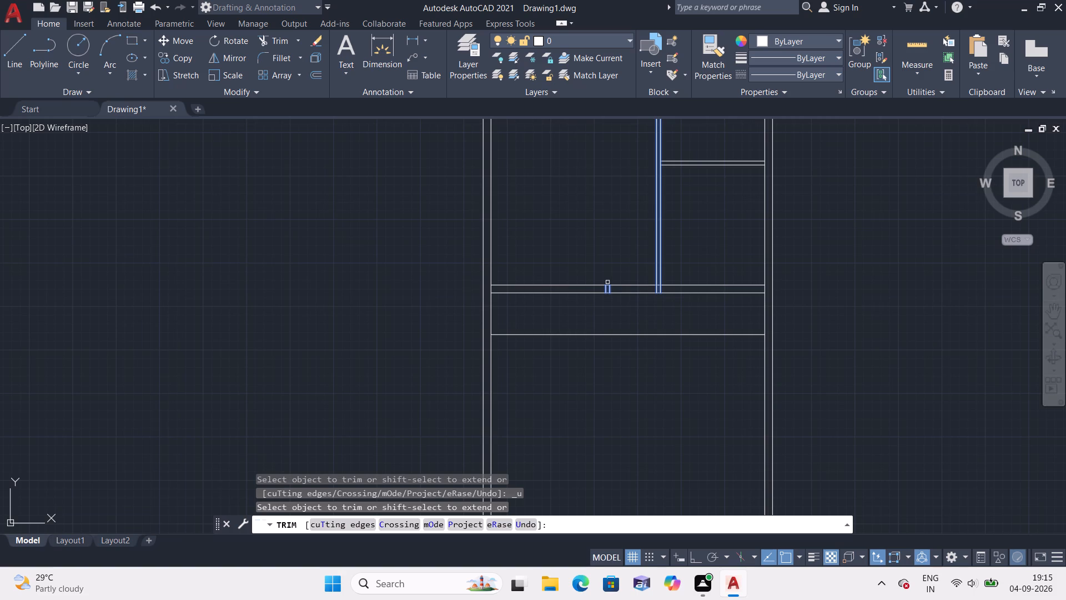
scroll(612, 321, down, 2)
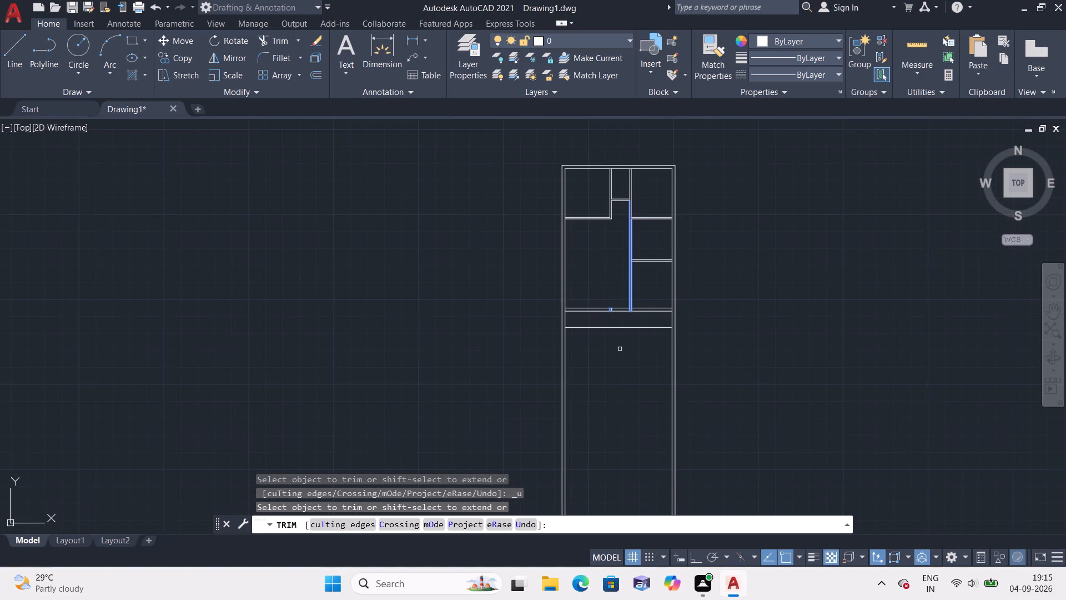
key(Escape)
Trim the leftover vertical partition lines out of the 9" full-width wall at the left stub and the right partition junction.
scroll(623, 354, up, 2)
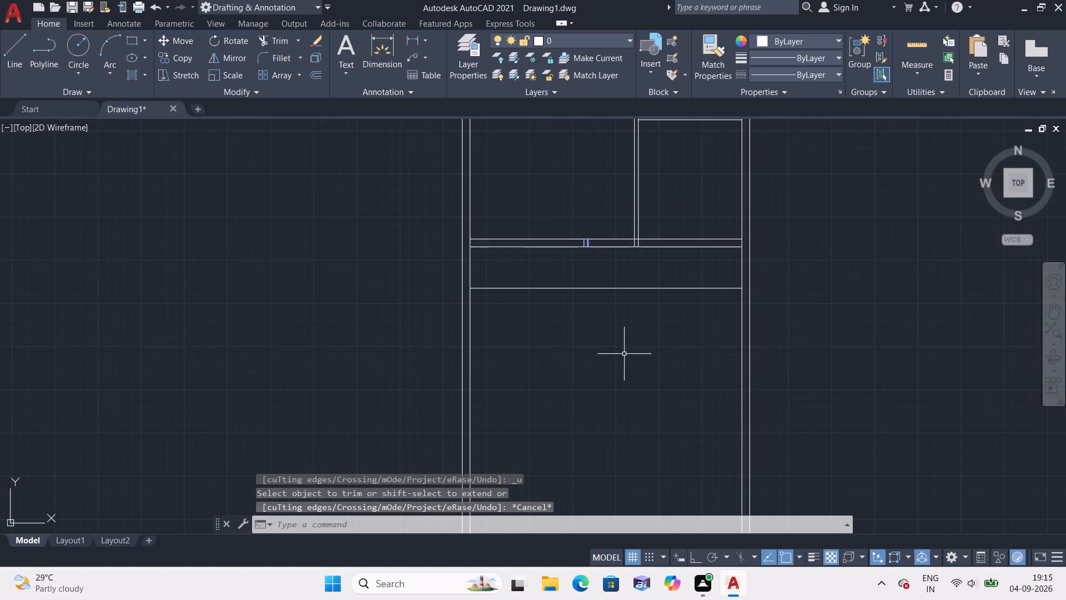
key(space)
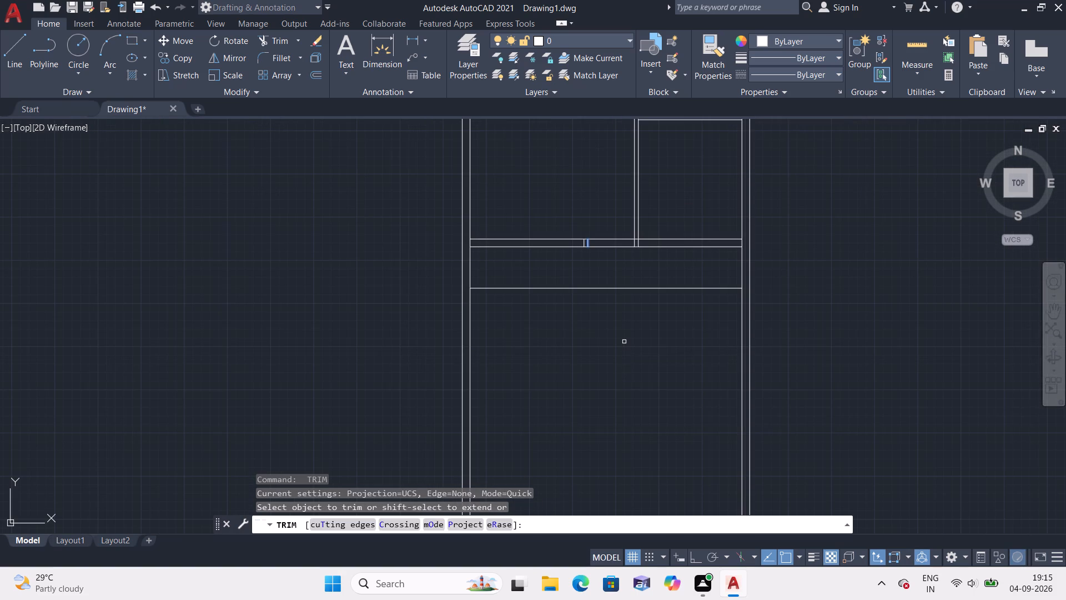
scroll(543, 223, up, 2)
scroll(616, 282, up, 3)
click(682, 238)
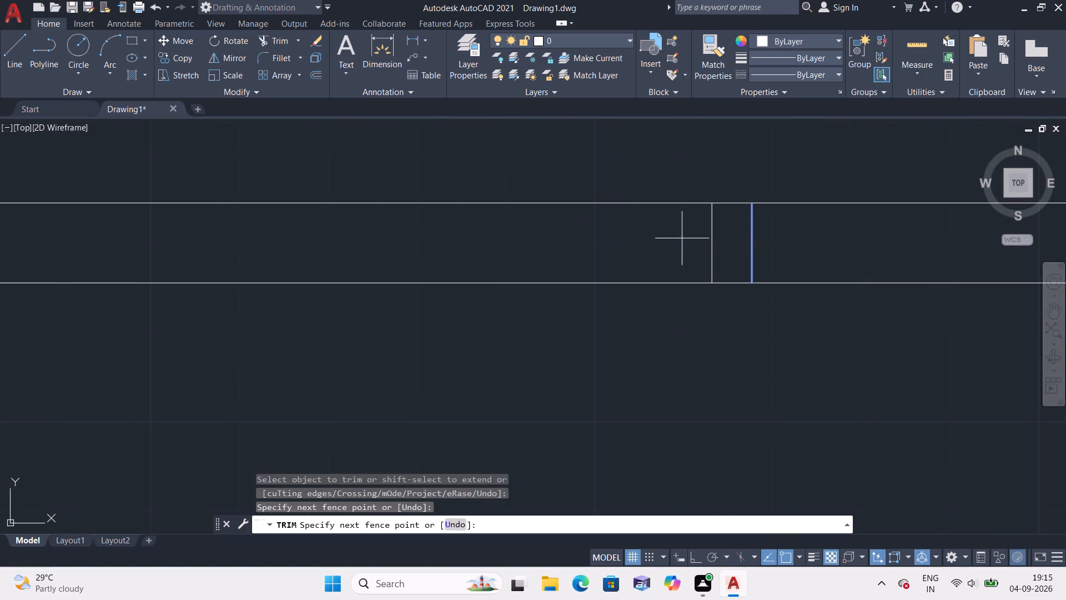
click(765, 238)
scroll(768, 241, down, 3)
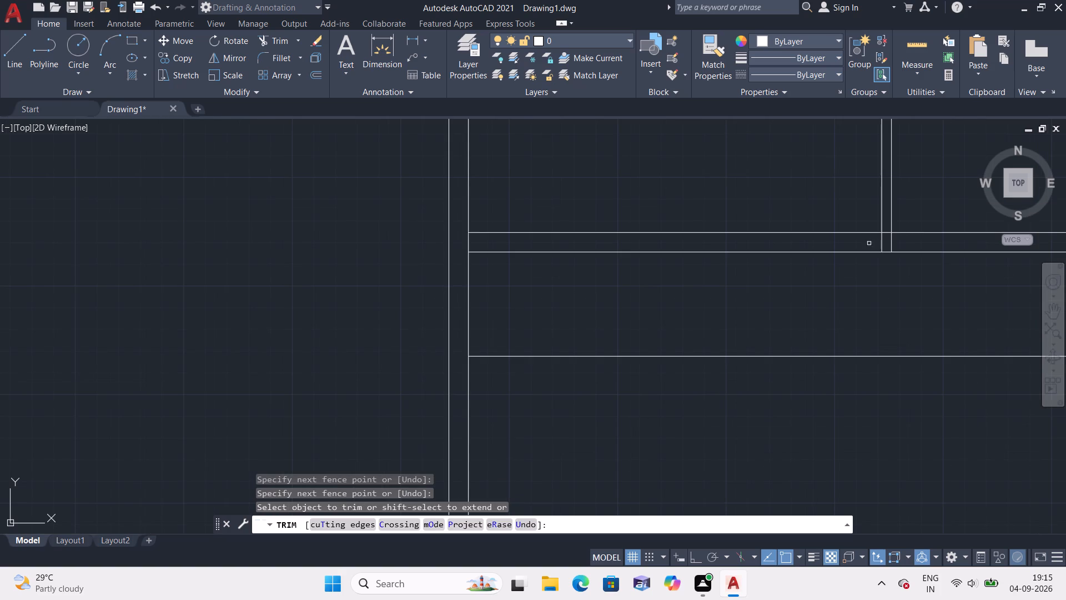
scroll(869, 243, up, 3)
click(884, 244)
click(952, 238)
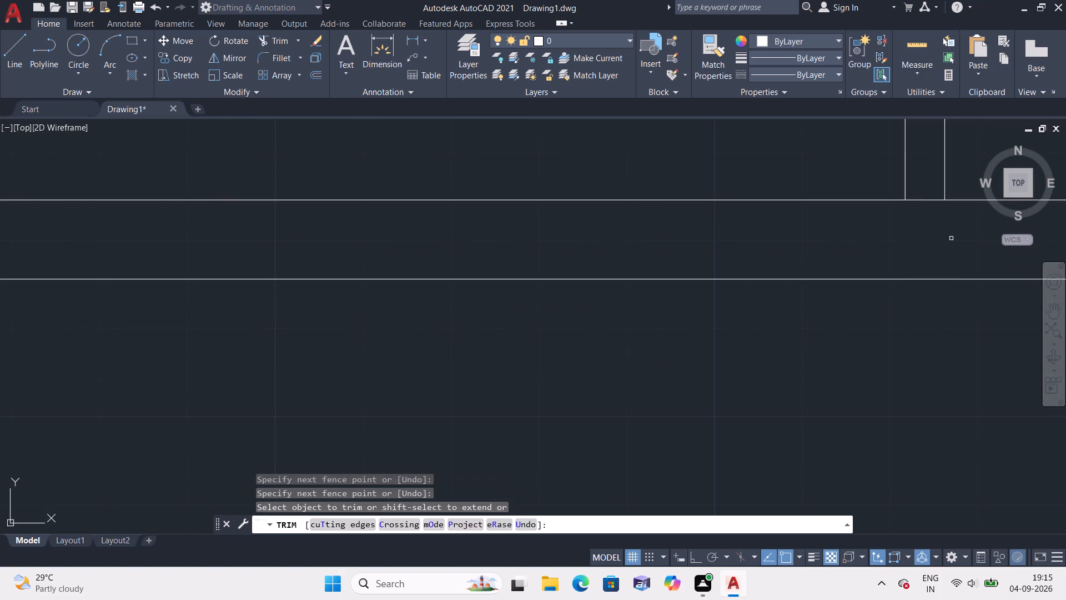
scroll(935, 236, down, 3)
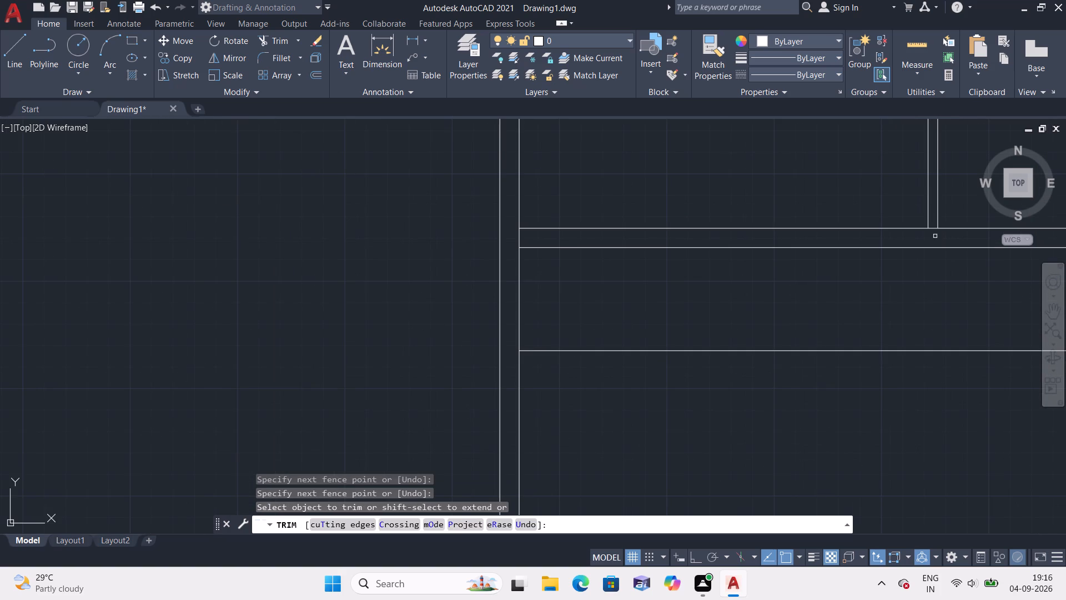
key(Escape)
Extend both ends of the 4' offset line to the outer faces of the two exterior side walls.
scroll(812, 306, down, 1)
middle_drag(807, 308, 700, 324)
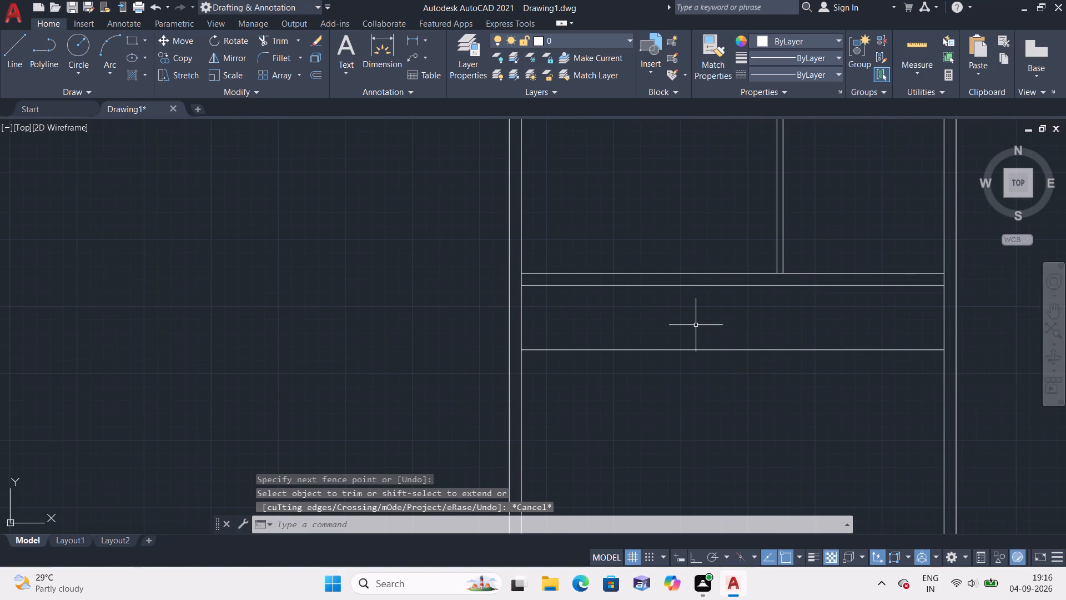
text(exte)
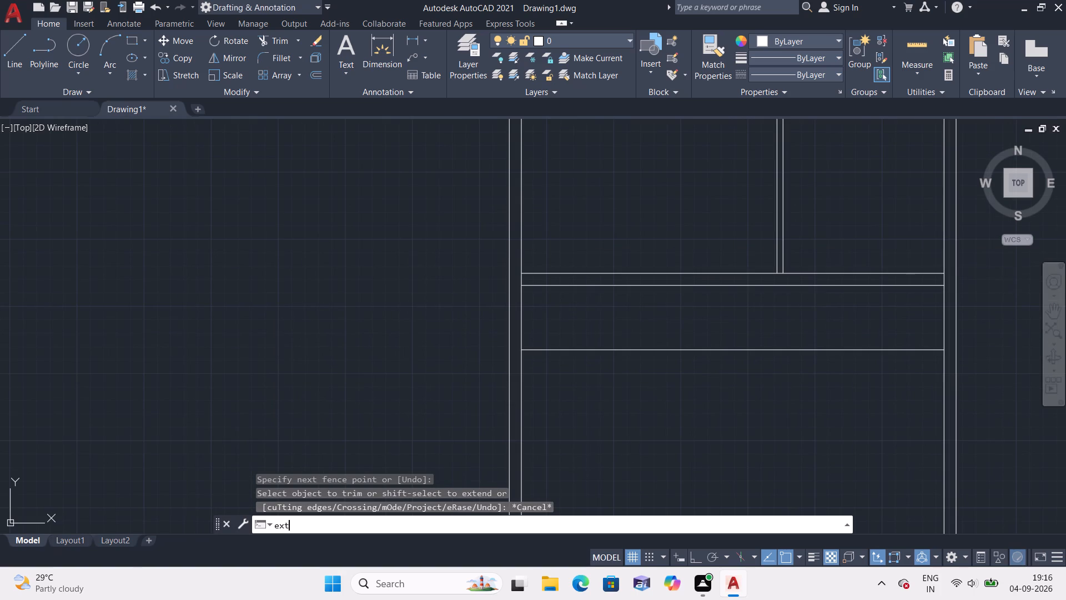
text(nd)
key(space)
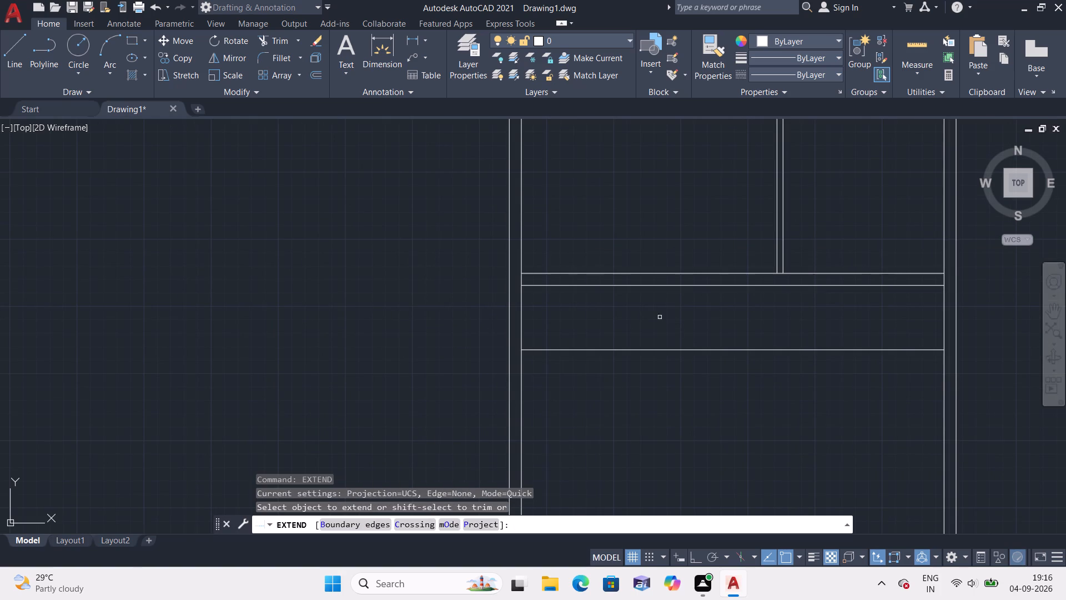
drag(626, 329, 626, 340)
click(622, 392)
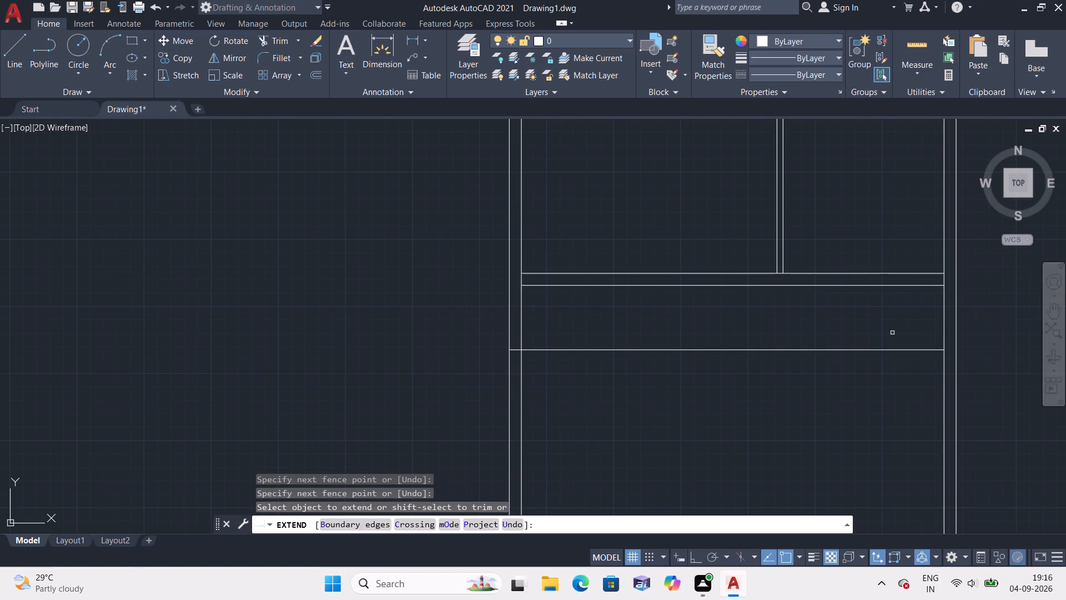
drag(892, 332, 903, 361)
click(901, 380)
key(Escape)
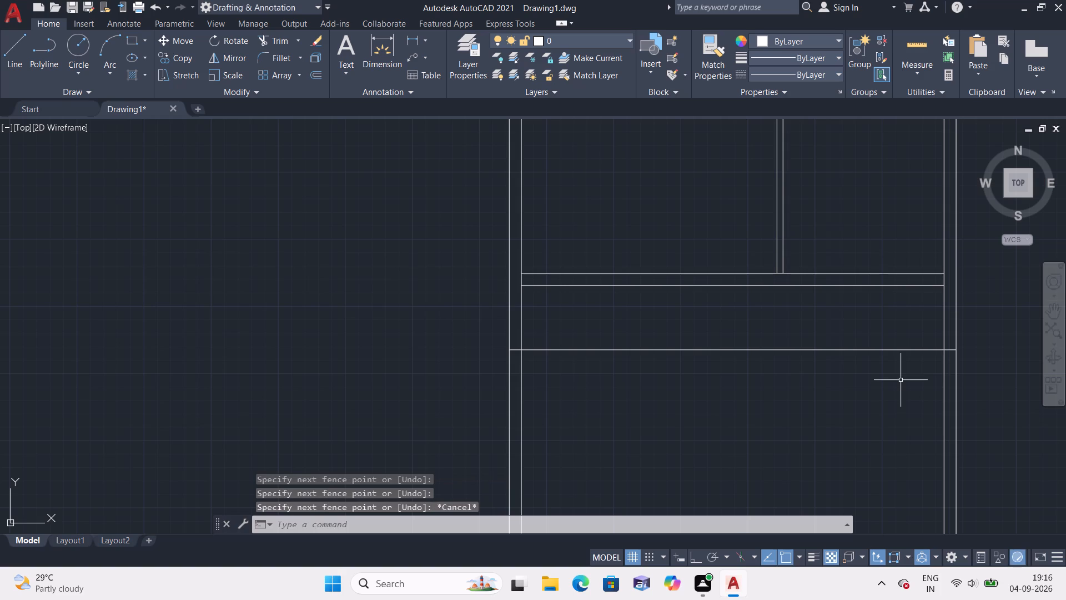
Trim the lines of both exterior side walls away below the extended bottom line.
key(y)
key(BackSpace)
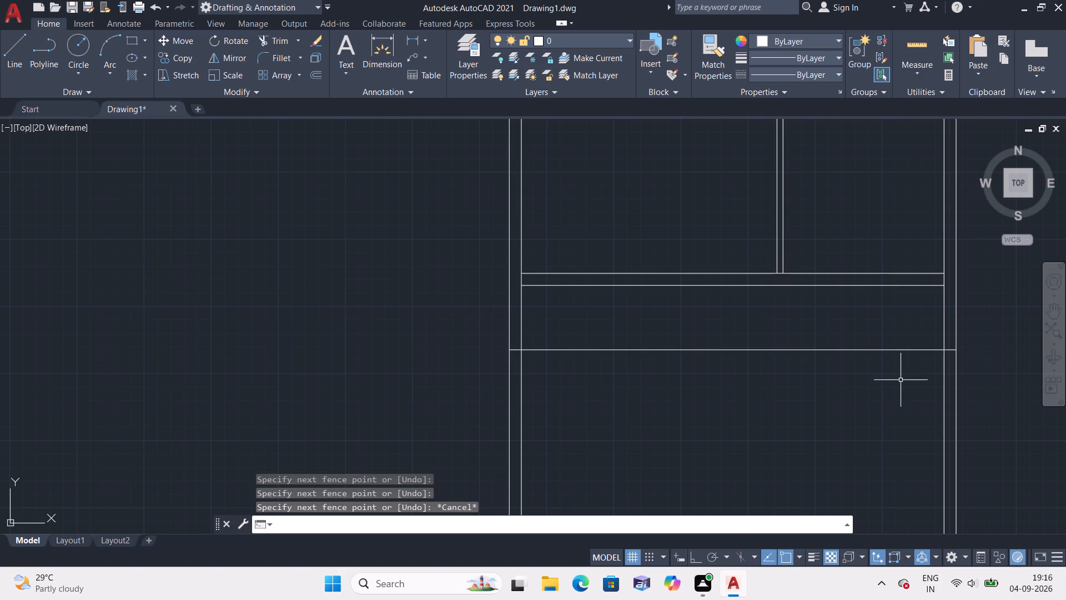
text(trim)
key(space)
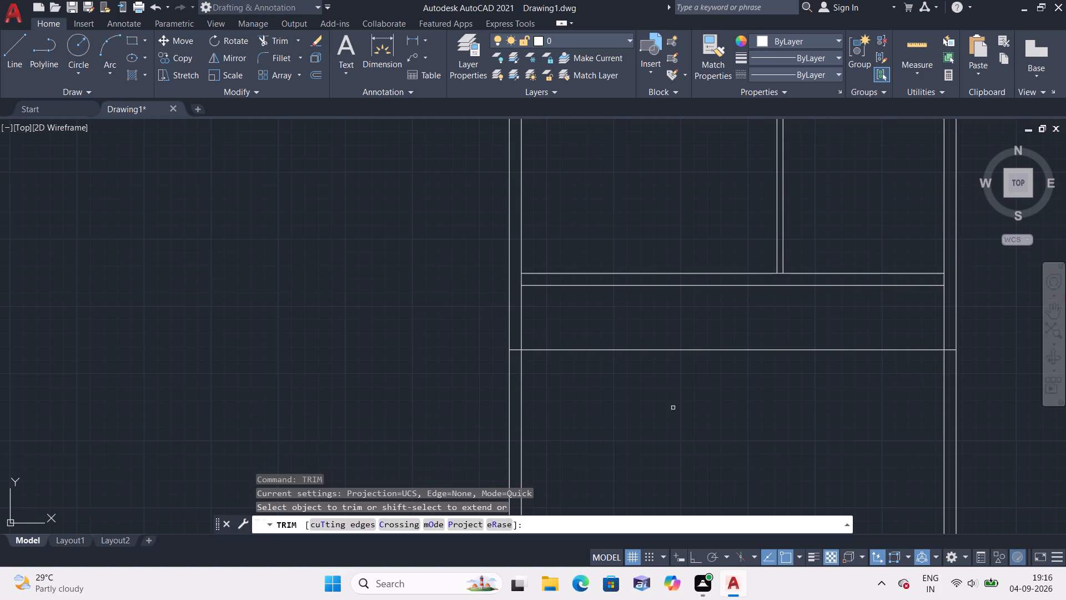
click(472, 418)
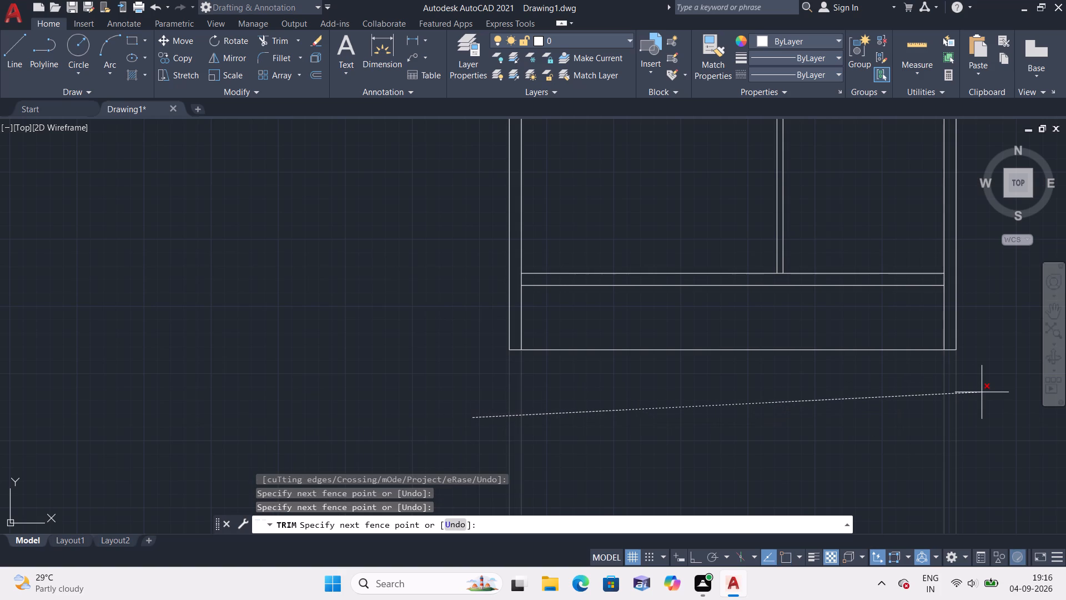
click(982, 392)
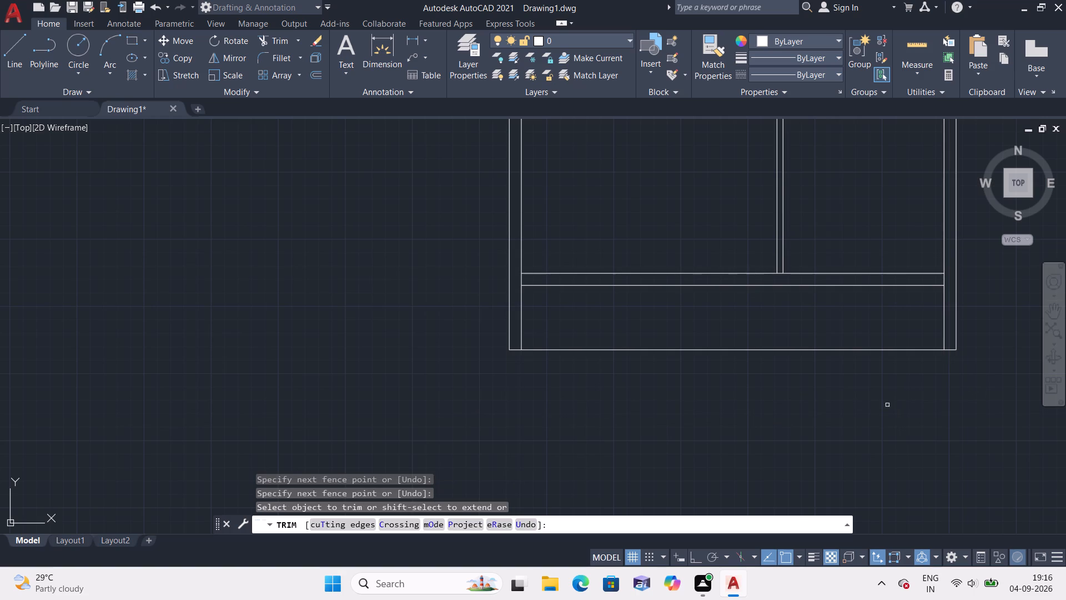
scroll(612, 426, up, 1)
key(Escape)
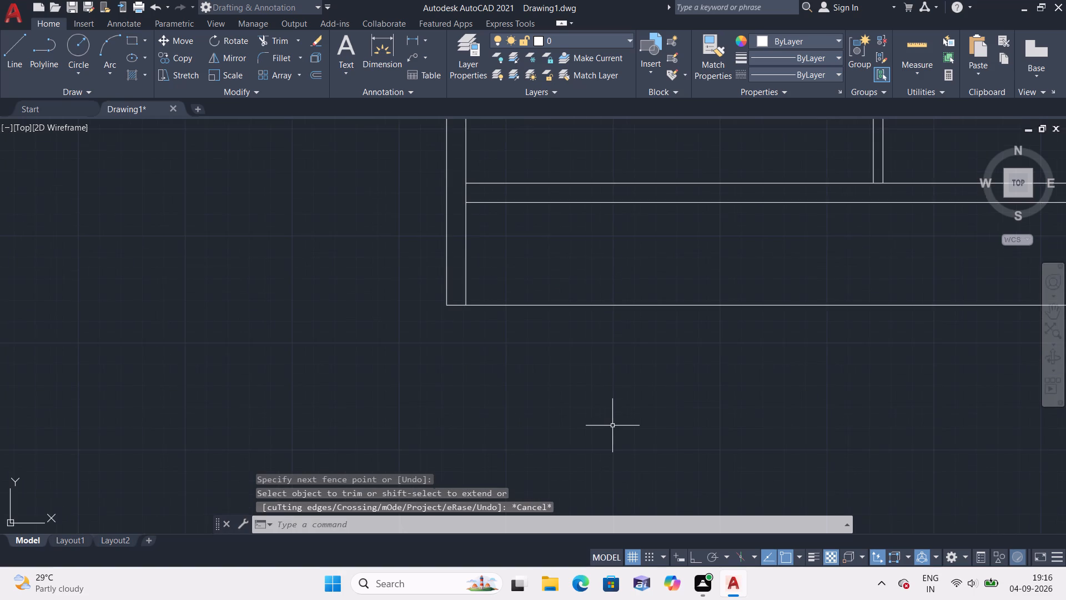
Examine the overall floor plan layout, including the rooms and the strip below the 9" full-width wall.
scroll(612, 425, down, 2)
middle_drag(597, 244, 555, 291)
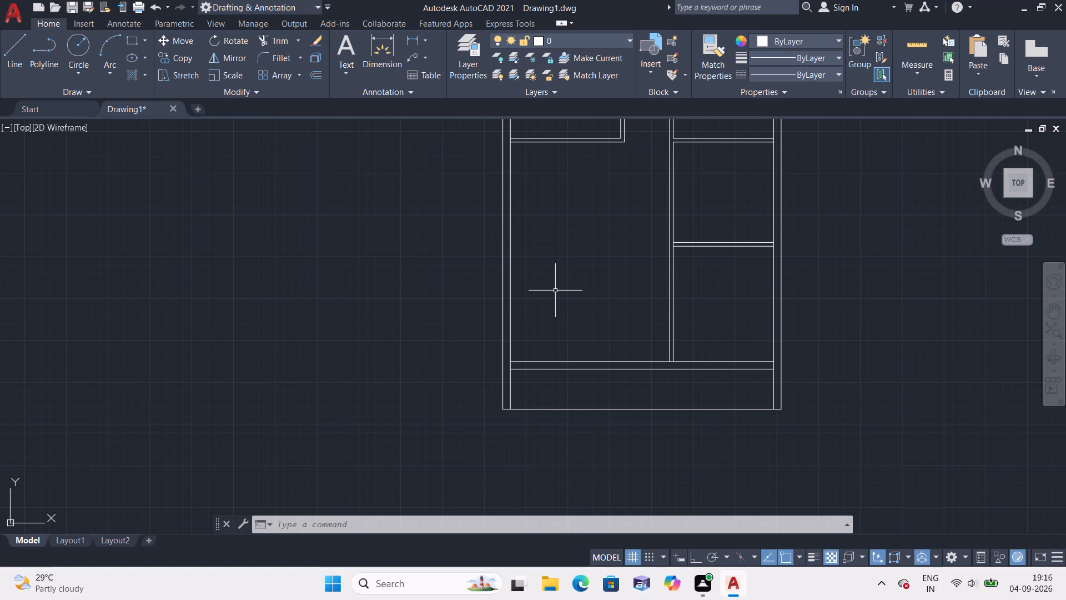
scroll(555, 291, down, 1)
middle_drag(580, 272, 569, 356)
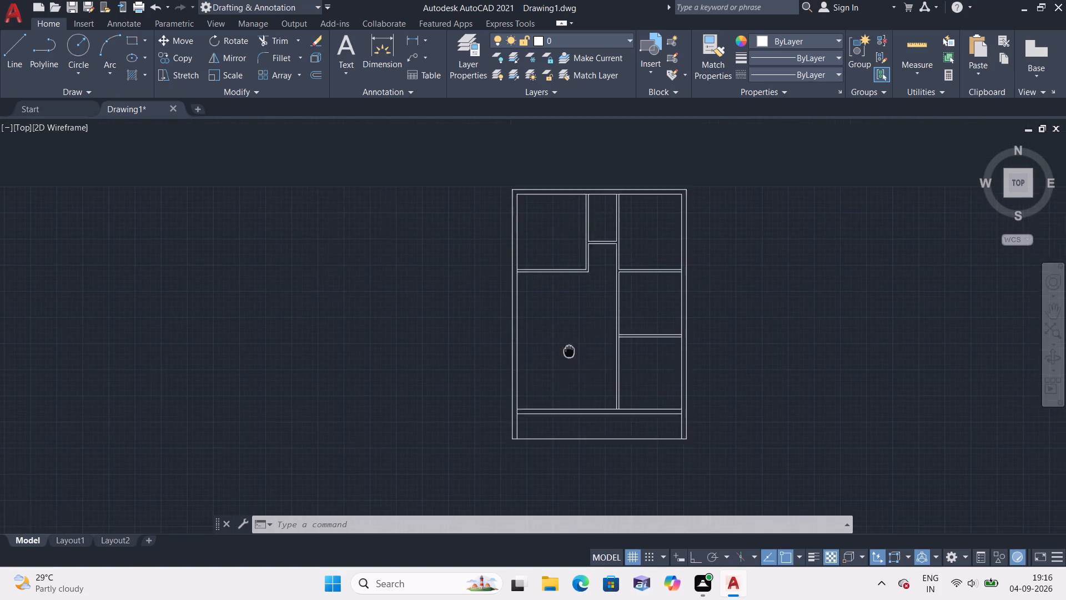
middle_drag(569, 356, 561, 400)
middle_drag(601, 363, 577, 318)
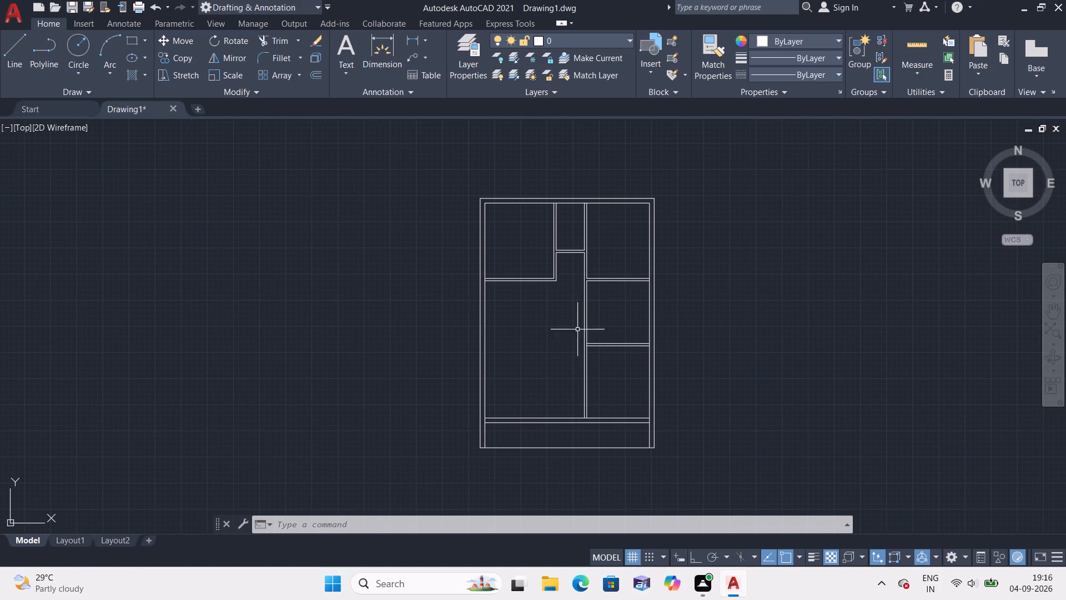
middle_drag(575, 378, 575, 344)
scroll(575, 345, up, 1)
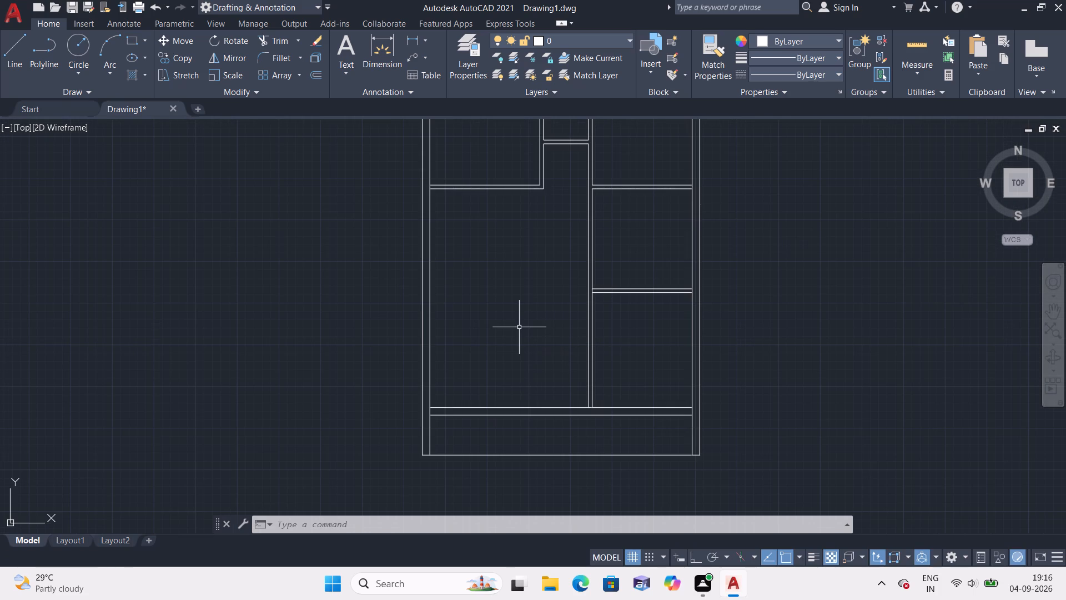
scroll(517, 328, down, 1)
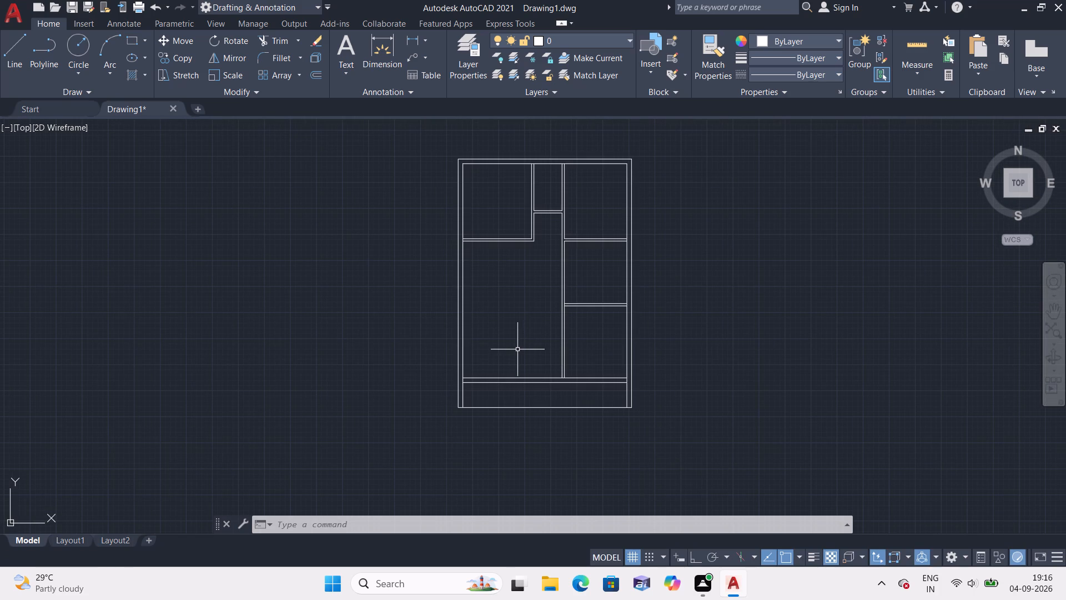
scroll(517, 349, up, 1)
middle_drag(519, 341, 525, 339)
scroll(519, 341, down, 1)
scroll(527, 339, up, 1)
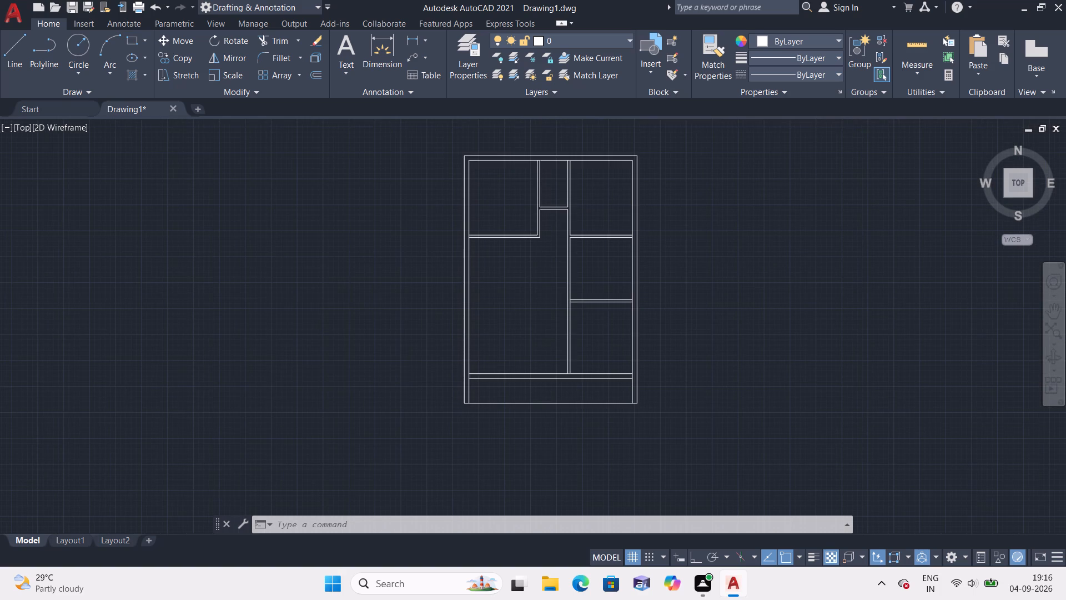
Offset the upper line of the 9" full-width wall 7' upward.
text(offset)
key(space)
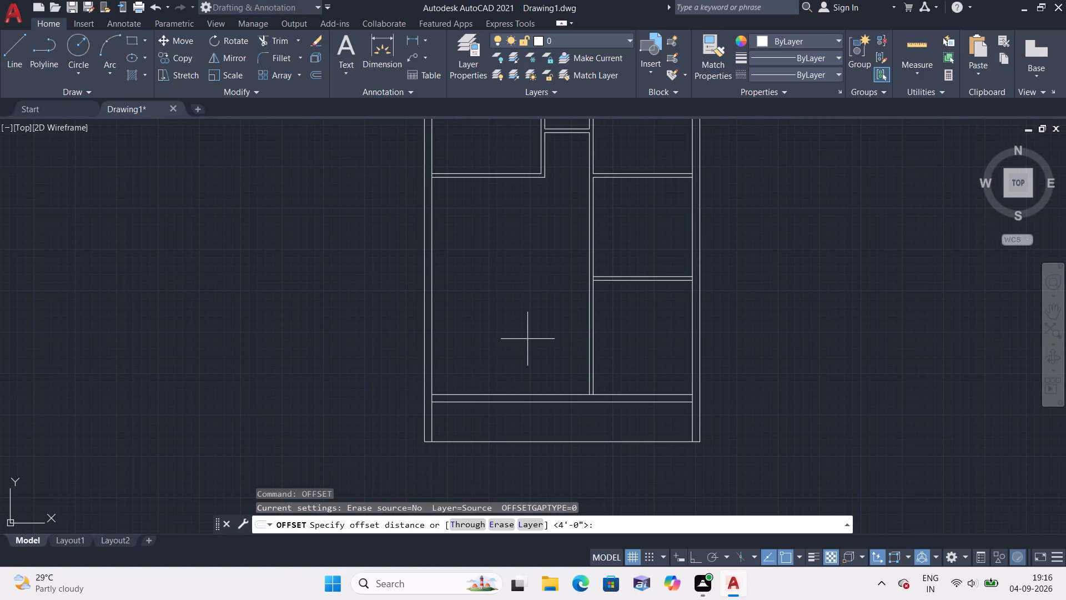
text(7')
key(space)
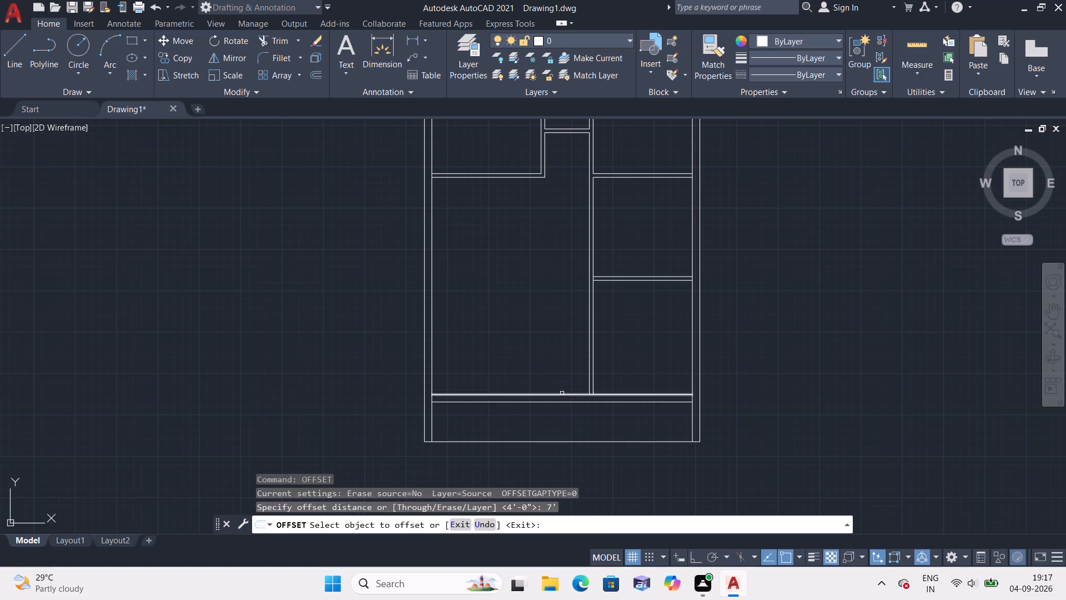
click(562, 393)
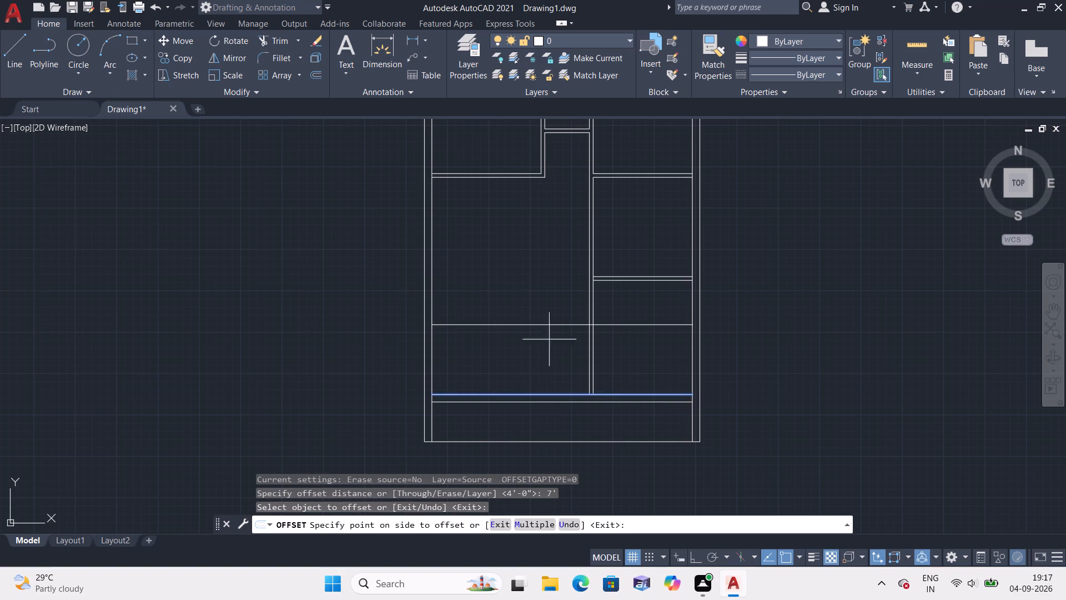
click(549, 339)
key(space)
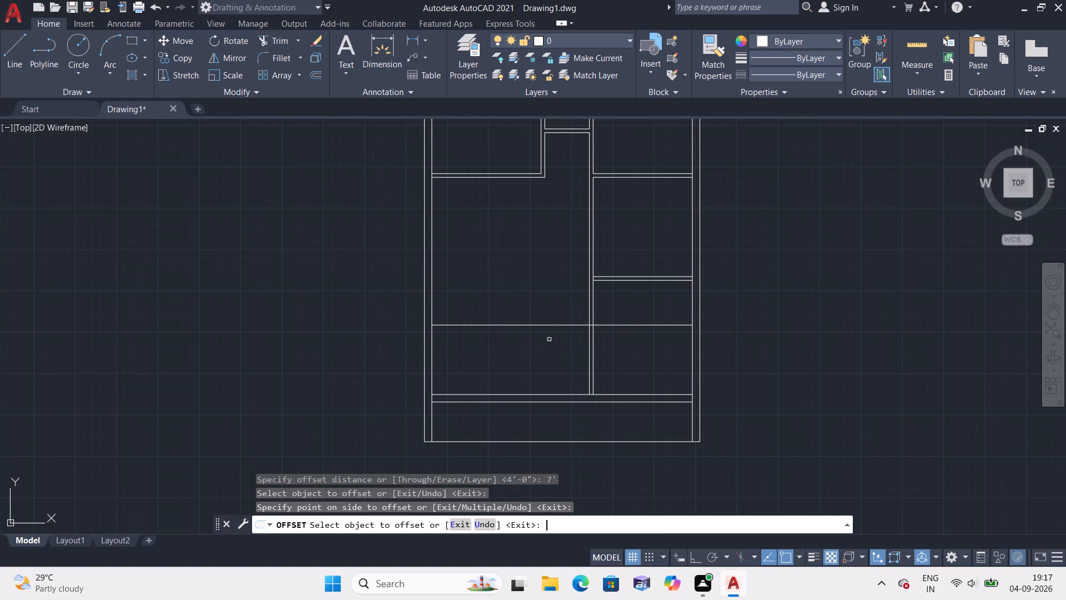
Offset the new 7' line 4.5" upward to form a partition wall.
key(space)
text(4.5)
text(")
key(space)
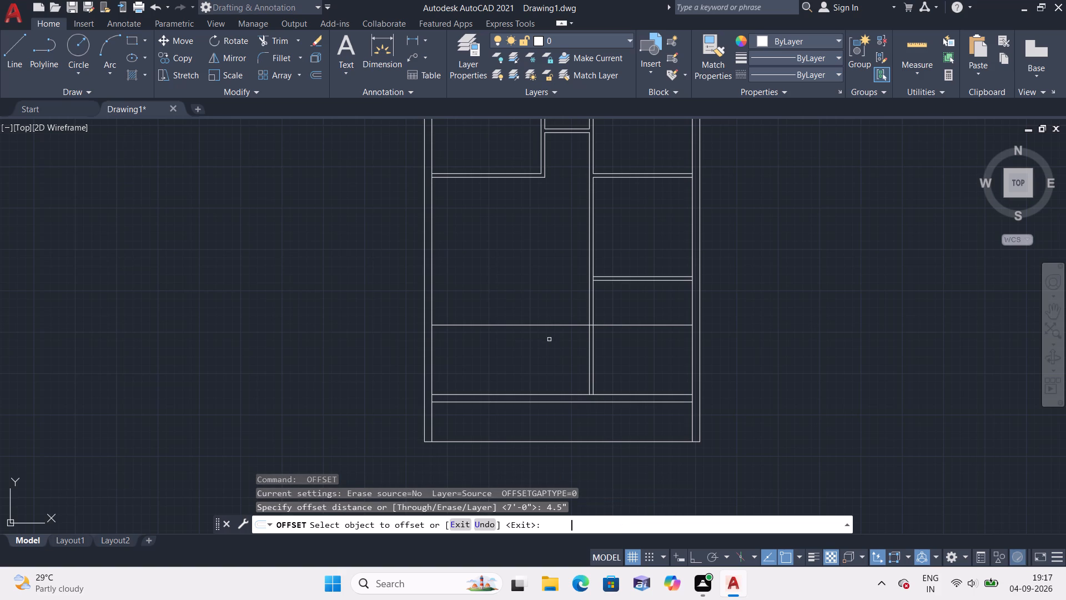
click(554, 326)
click(549, 308)
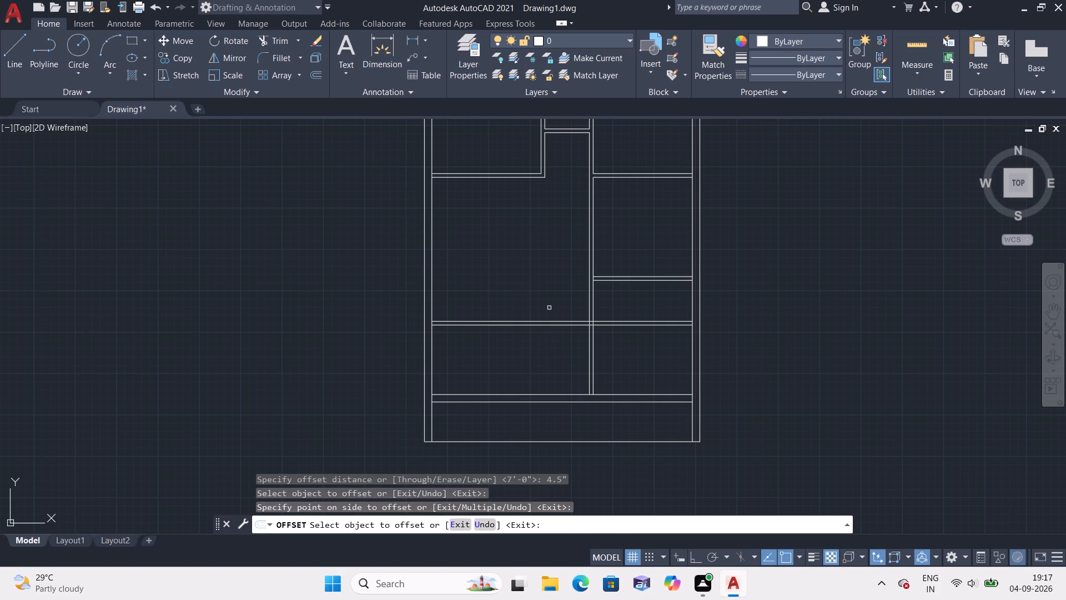
key(Escape)
Trim the new 4.5" wall's two lines back to the left face of the vertical partition, clearing the right-hand room and the junction.
text(trim)
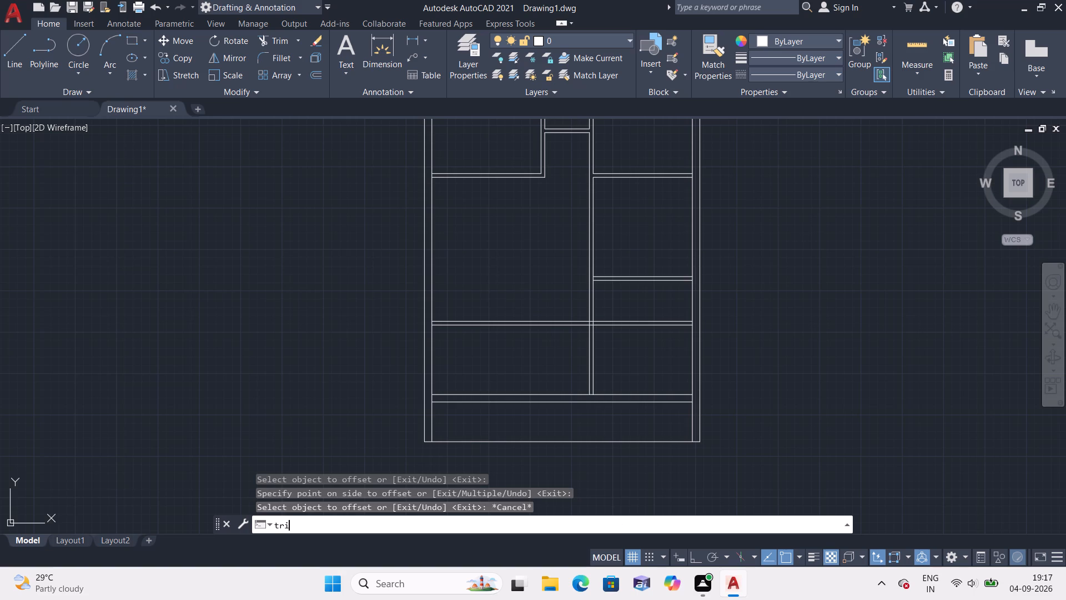
key(space)
scroll(597, 323, up, 3)
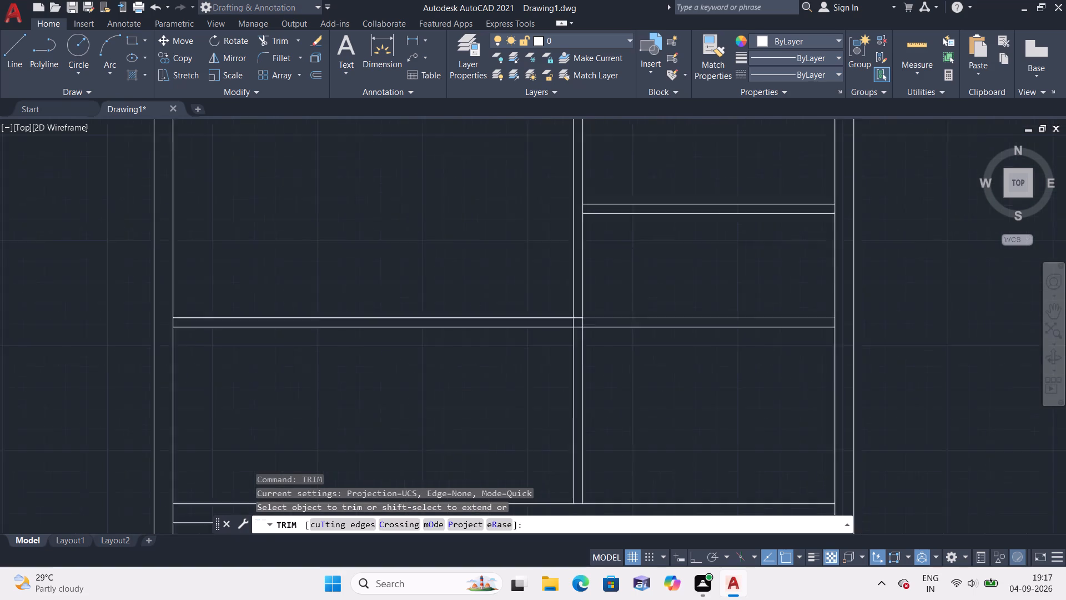
drag(608, 280, 630, 348)
click(629, 356)
scroll(619, 352, up, 1)
click(619, 351)
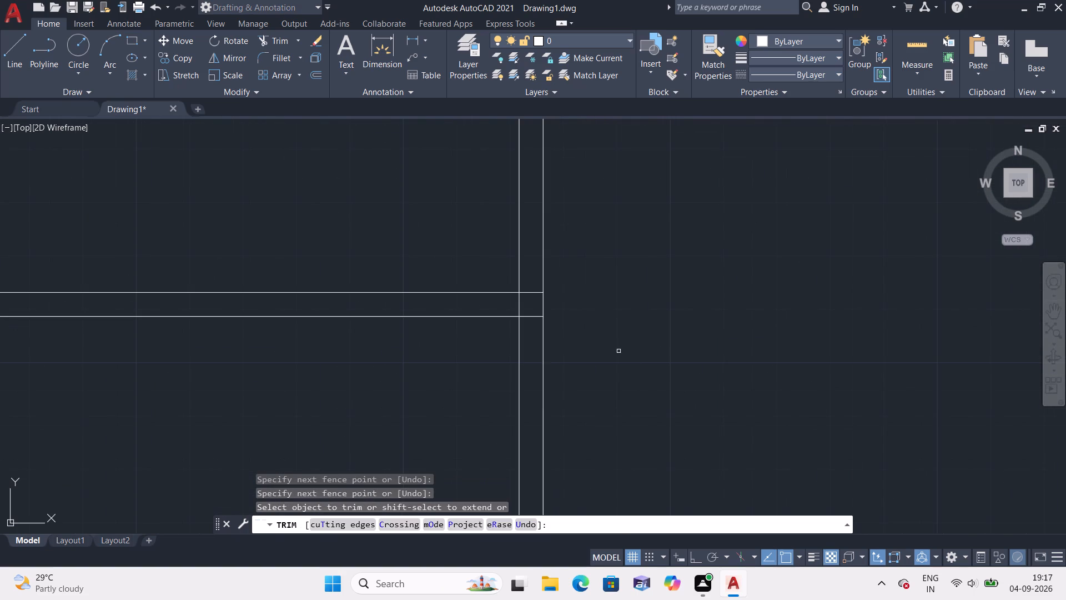
scroll(532, 291, up, 3)
drag(526, 266, 527, 323)
click(524, 407)
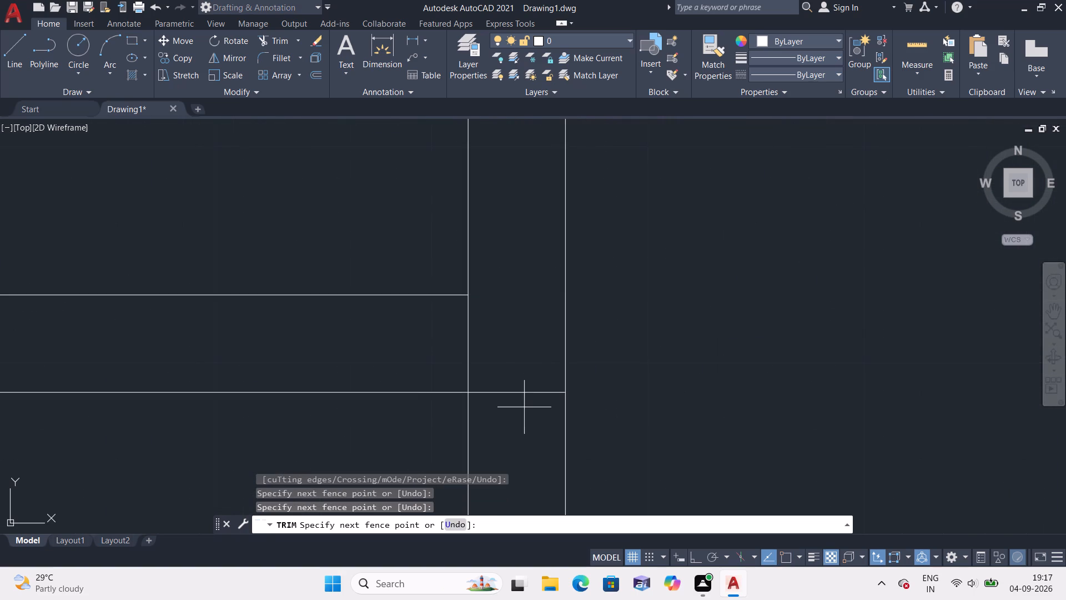
click(523, 373)
scroll(523, 373, down, 1)
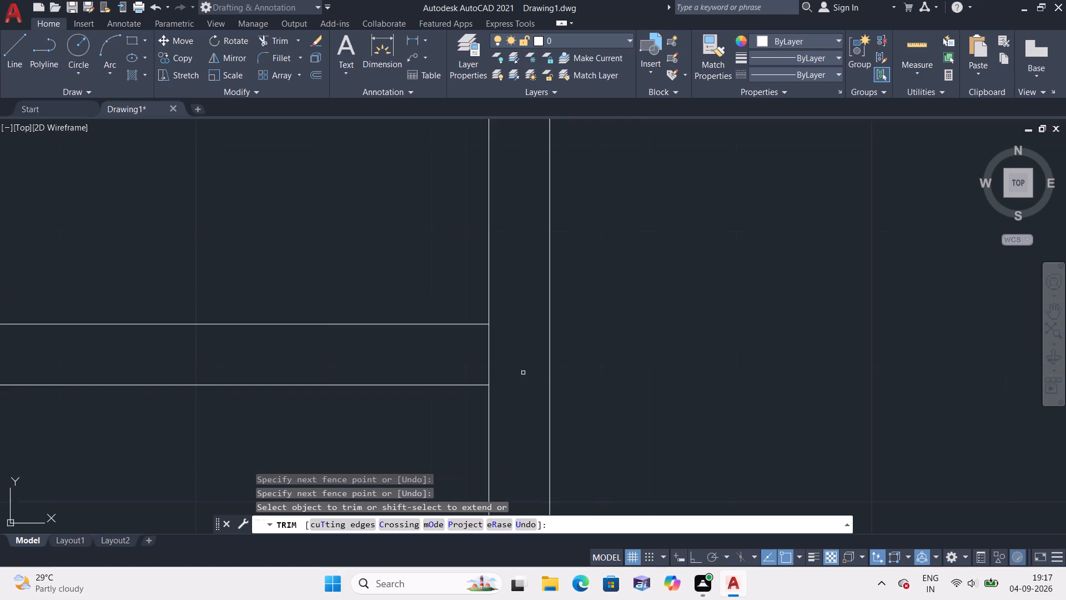
scroll(523, 373, down, 2)
key(Escape)
Examine the whole floor plan and the large left room above the new 4.5" partition.
scroll(485, 369, down, 2)
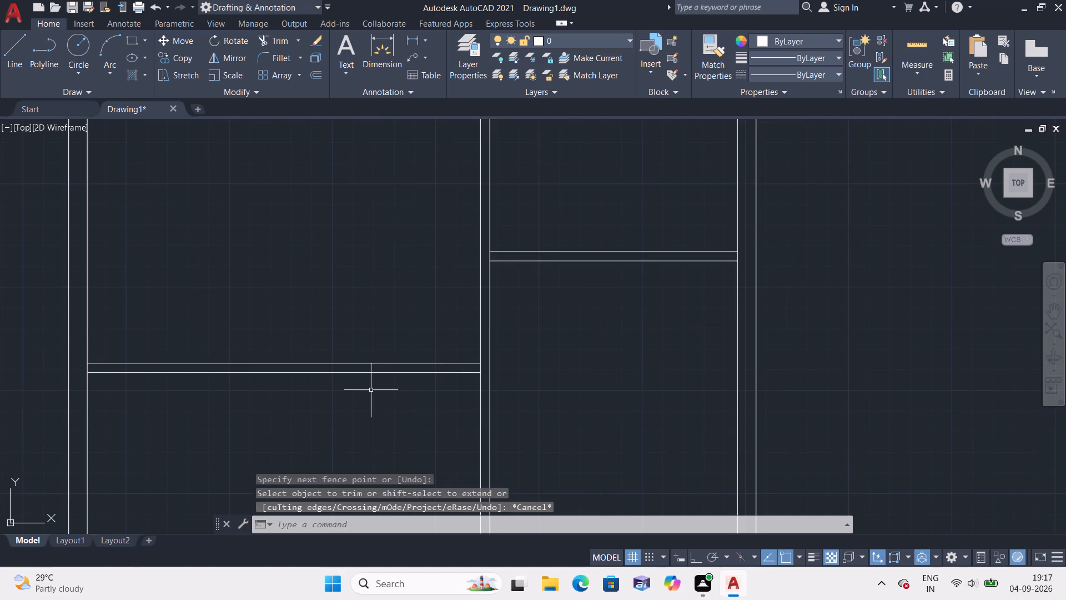
middle_drag(371, 390, 493, 374)
scroll(438, 381, down, 2)
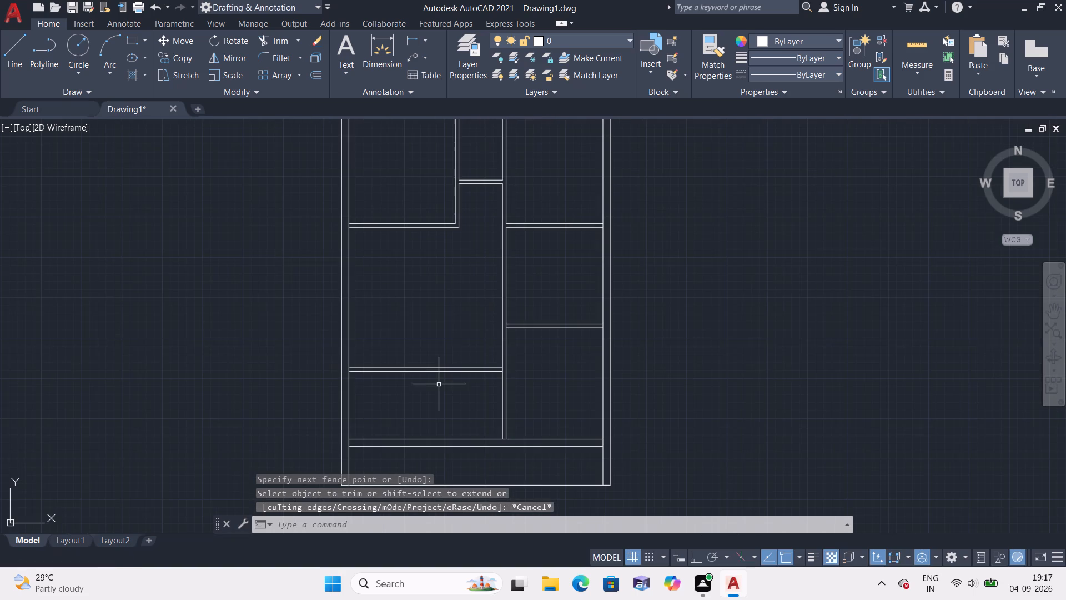
middle_drag(441, 389, 448, 389)
scroll(441, 389, down, 1)
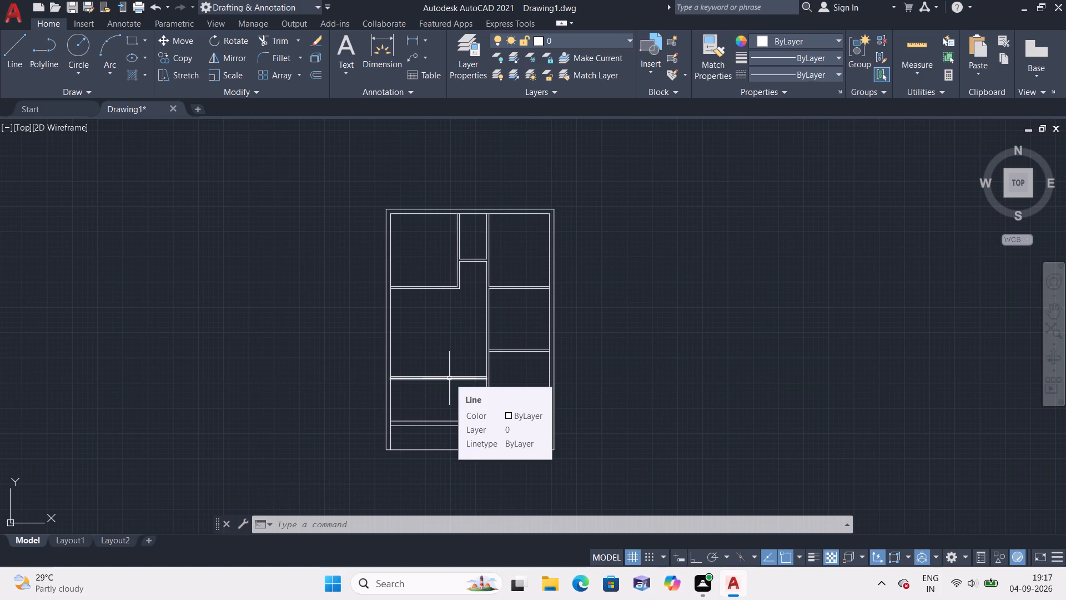
middle_drag(449, 376, 479, 433)
scroll(449, 376, down, 1)
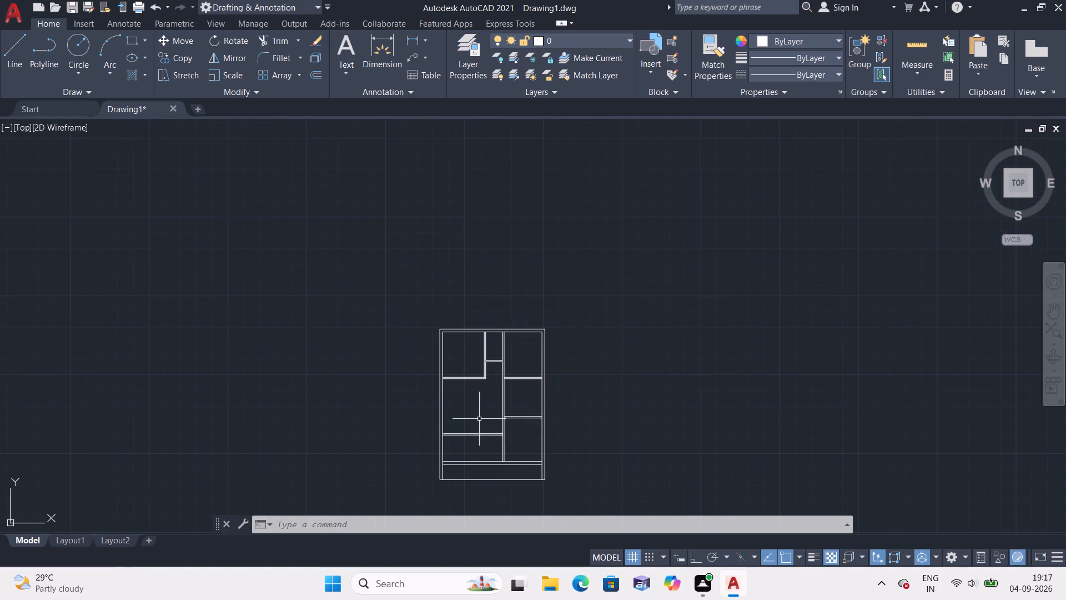
middle_drag(479, 418, 481, 398)
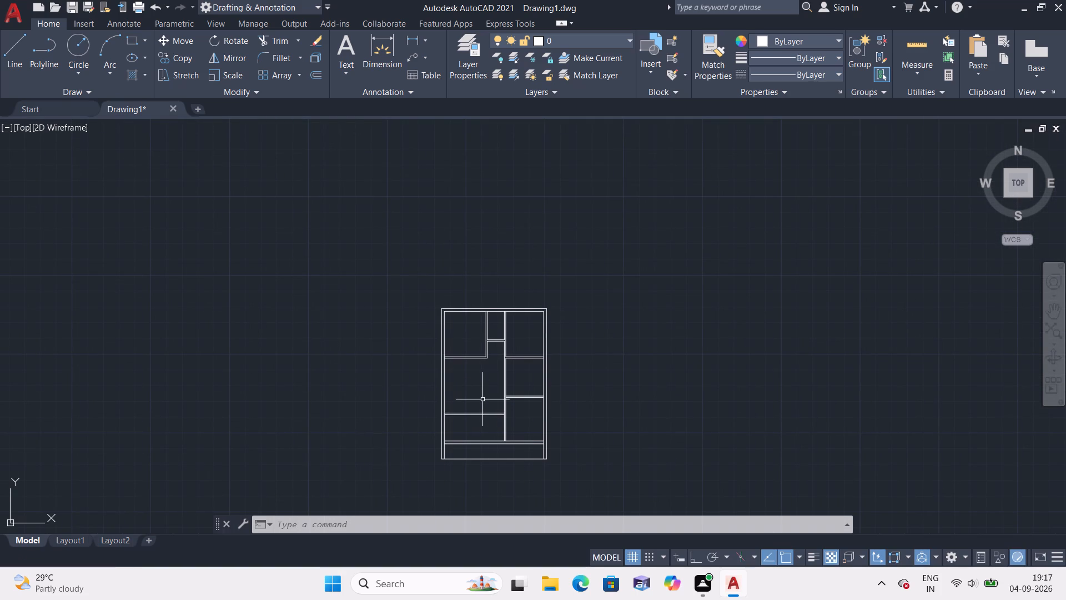
middle_drag(482, 399, 484, 374)
scroll(485, 373, up, 3)
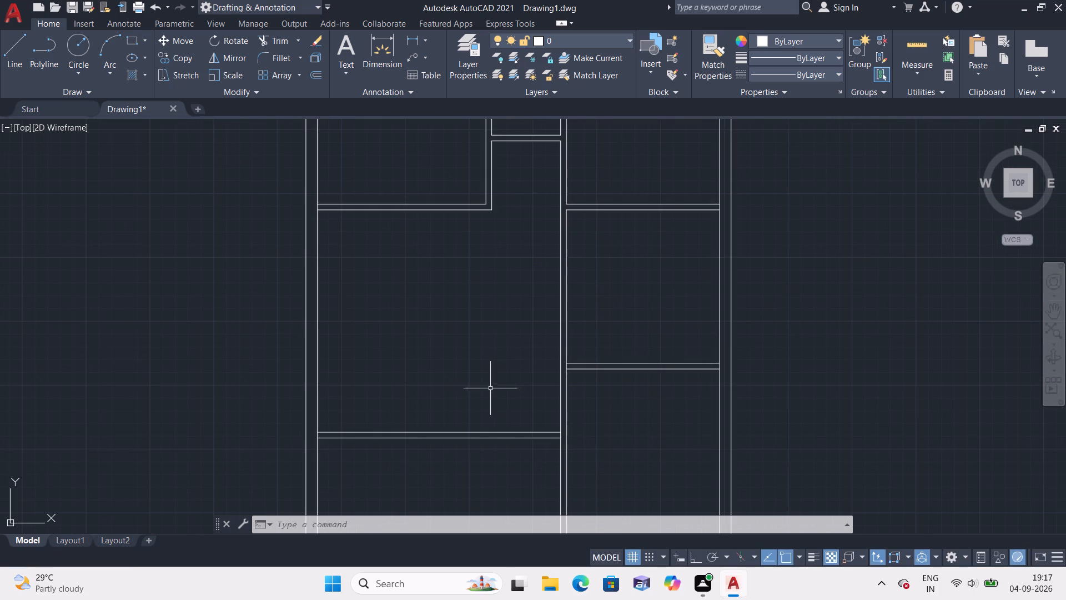
middle_drag(492, 389, 479, 354)
scroll(479, 354, down, 1)
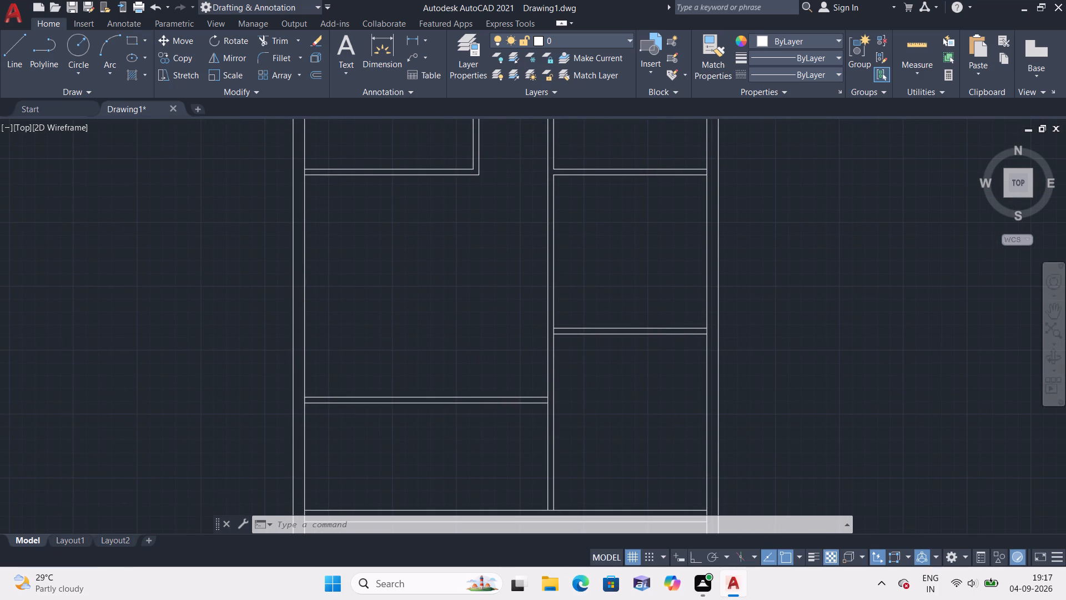
Extend both lines of the lower right-hand 4.5" partition to the left face of the vertical partition.
scroll(479, 358, up, 2)
middle_drag(492, 369, 484, 348)
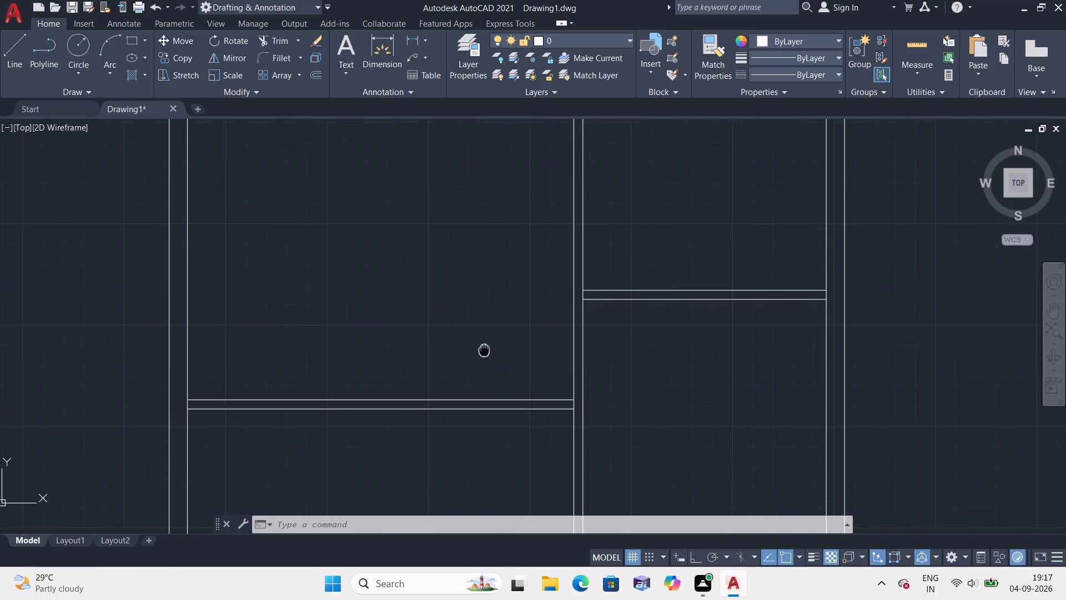
middle_drag(484, 348, 484, 344)
text(extend)
key(space)
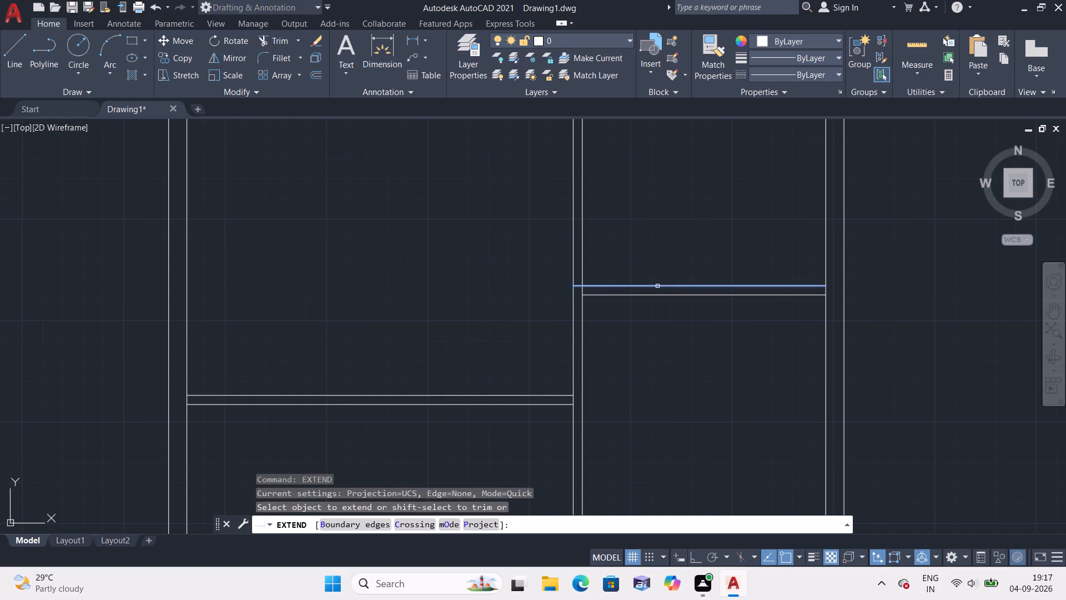
drag(663, 262, 661, 336)
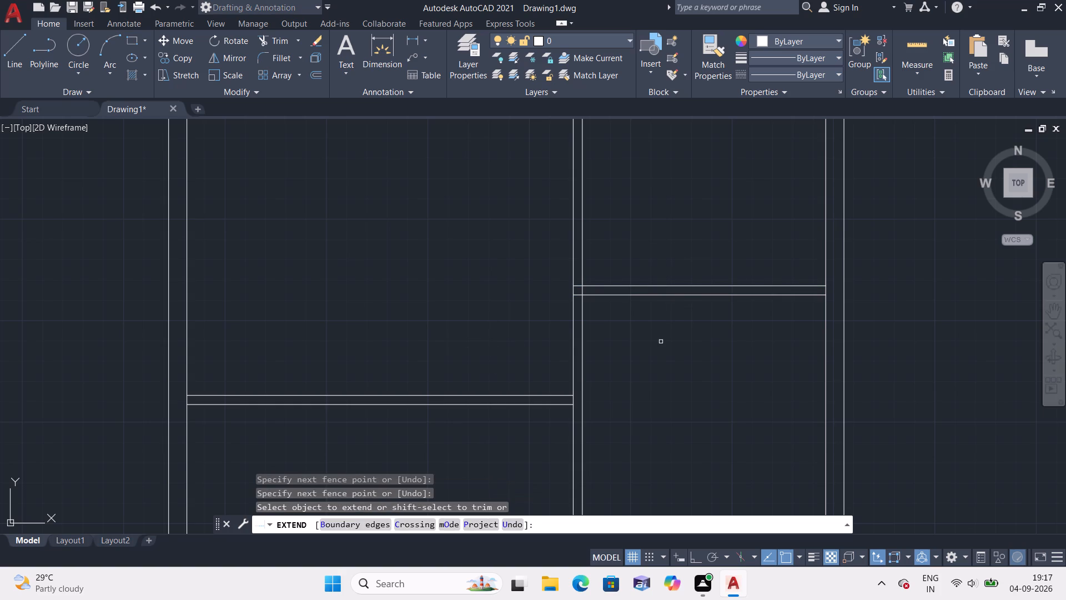
key(Escape)
Trim away the vertical partition below the lower right-hand partition, including the short stub at the end of the left partition.
text(trim)
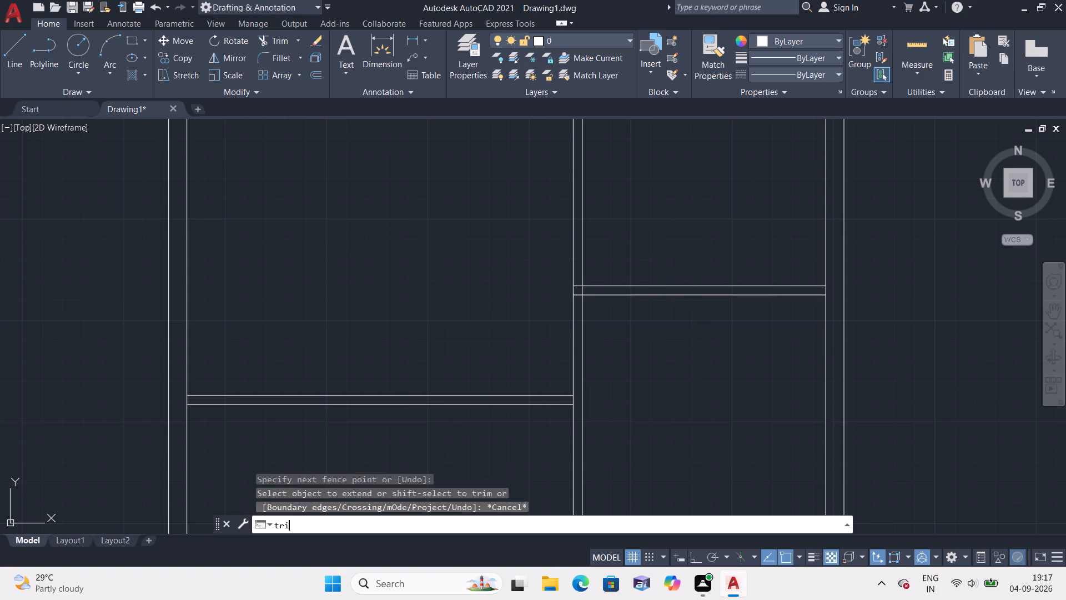
key(space)
click(559, 354)
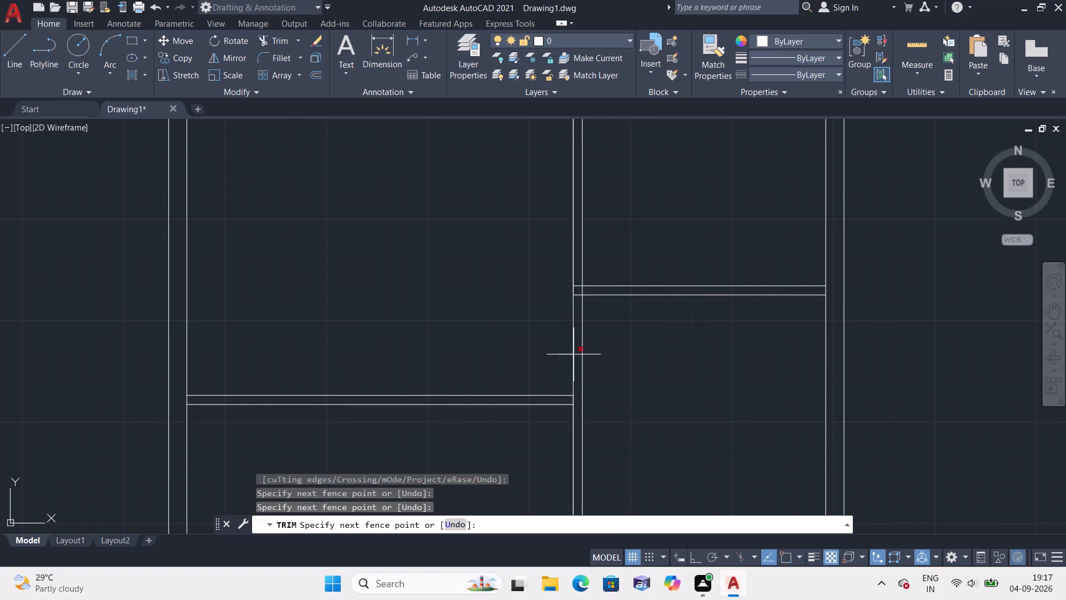
click(588, 353)
scroll(605, 371, down, 1)
click(637, 427)
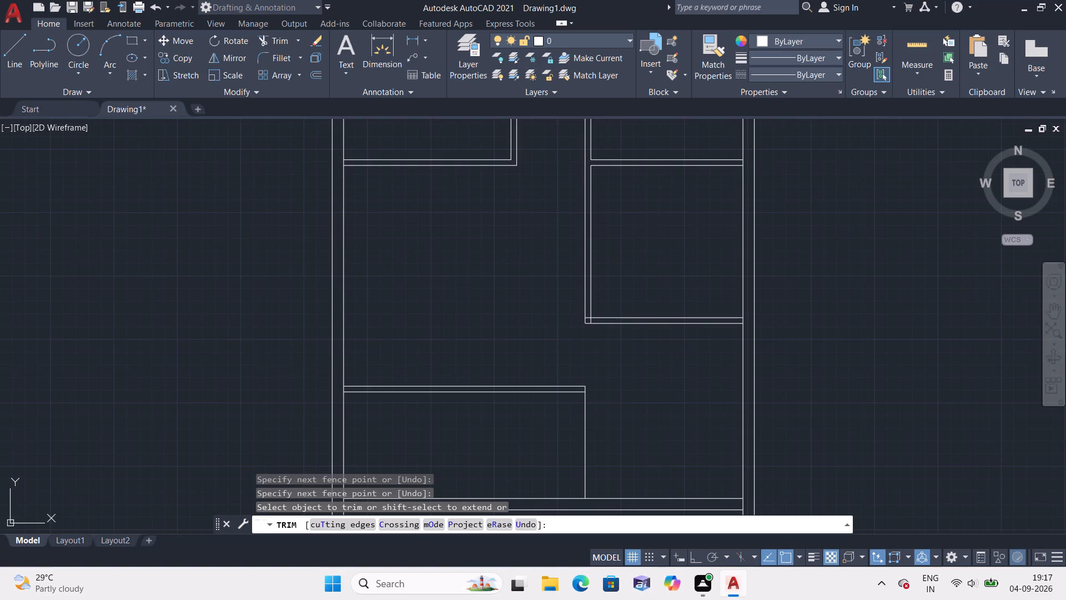
click(580, 434)
scroll(606, 422, up, 3)
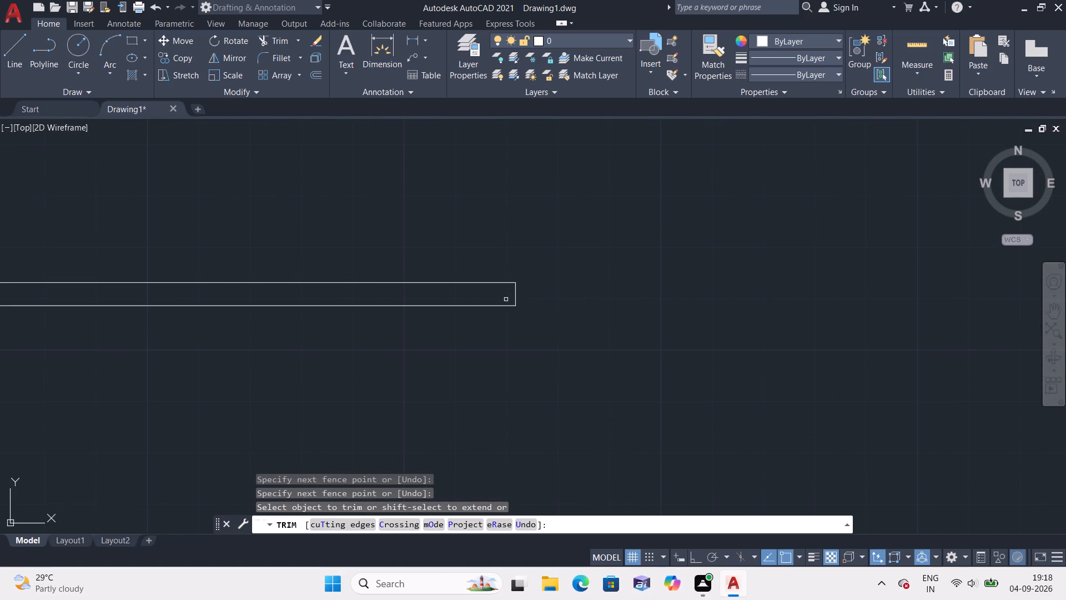
click(516, 297)
key(Escape)
Offset the inner face of the right outer wall 13'11" to the left.
scroll(582, 347, down, 4)
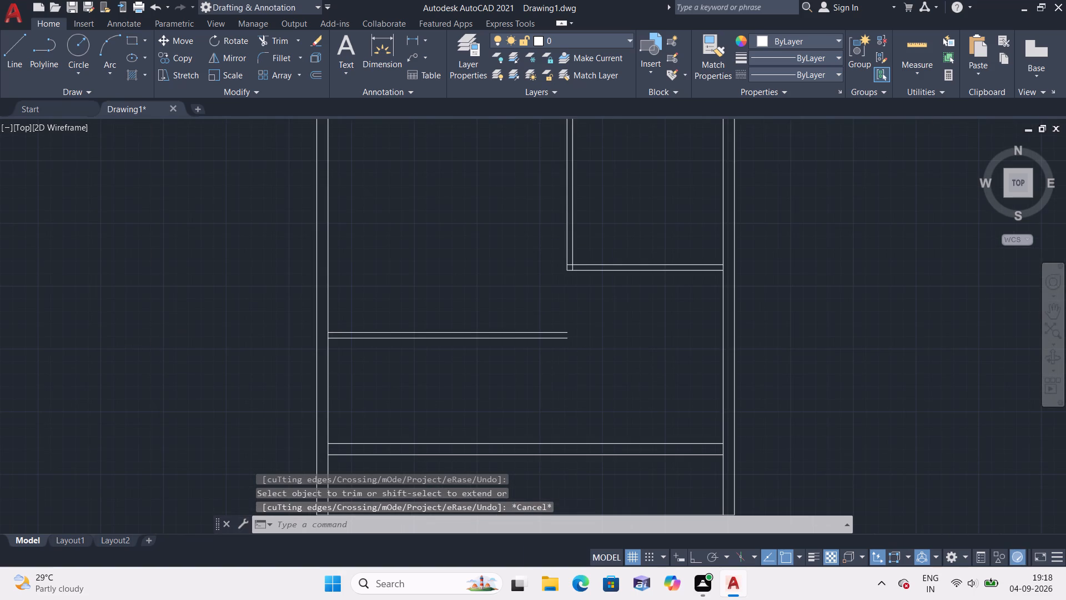
middle_drag(605, 351, 618, 441)
scroll(613, 367, down, 1)
scroll(618, 441, down, 1)
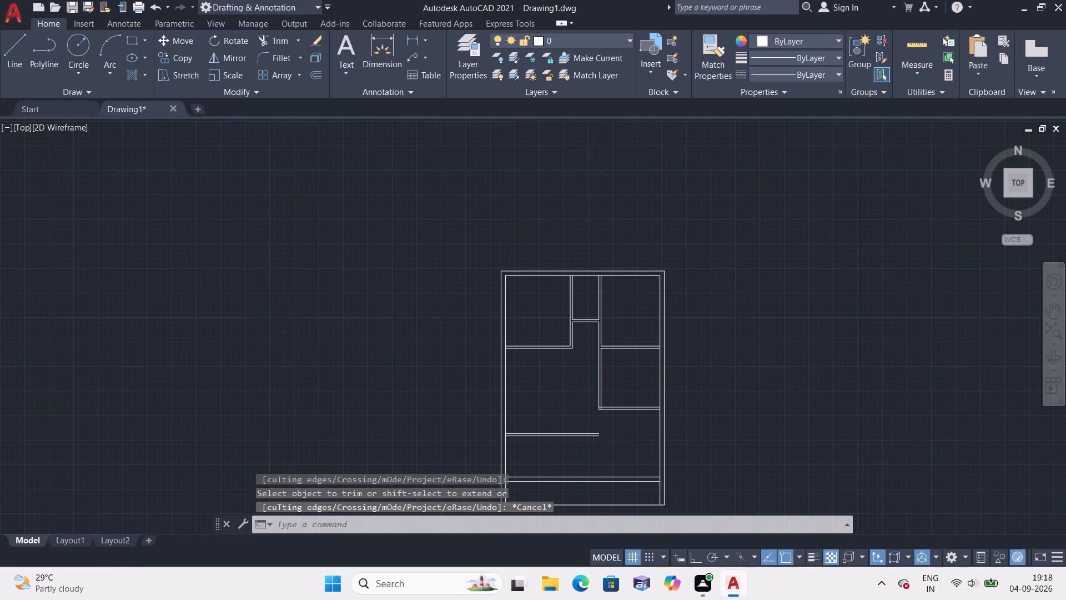
scroll(628, 437, up, 2)
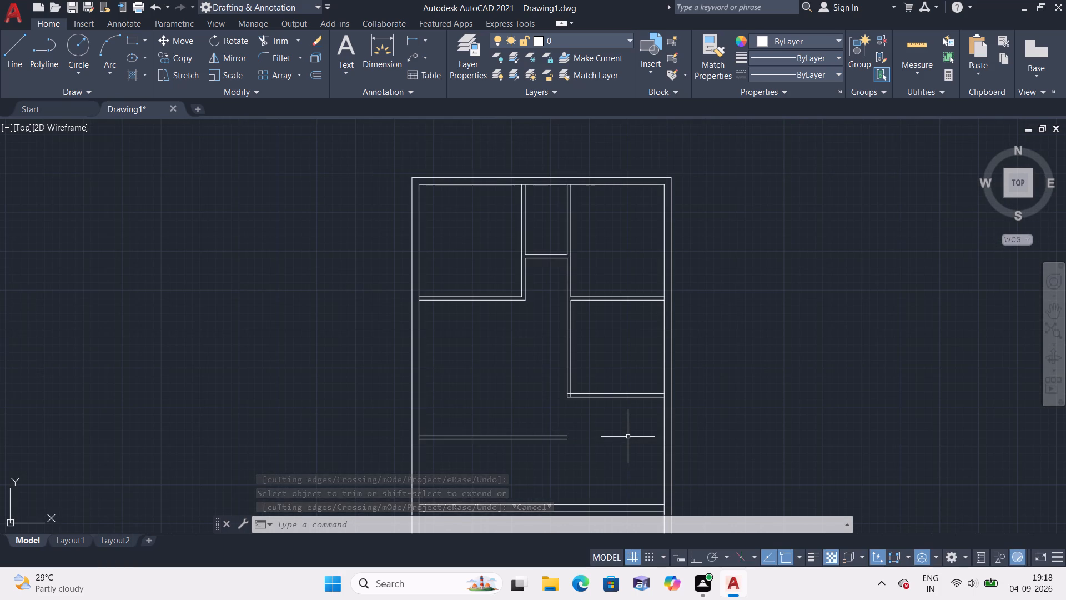
text(offset)
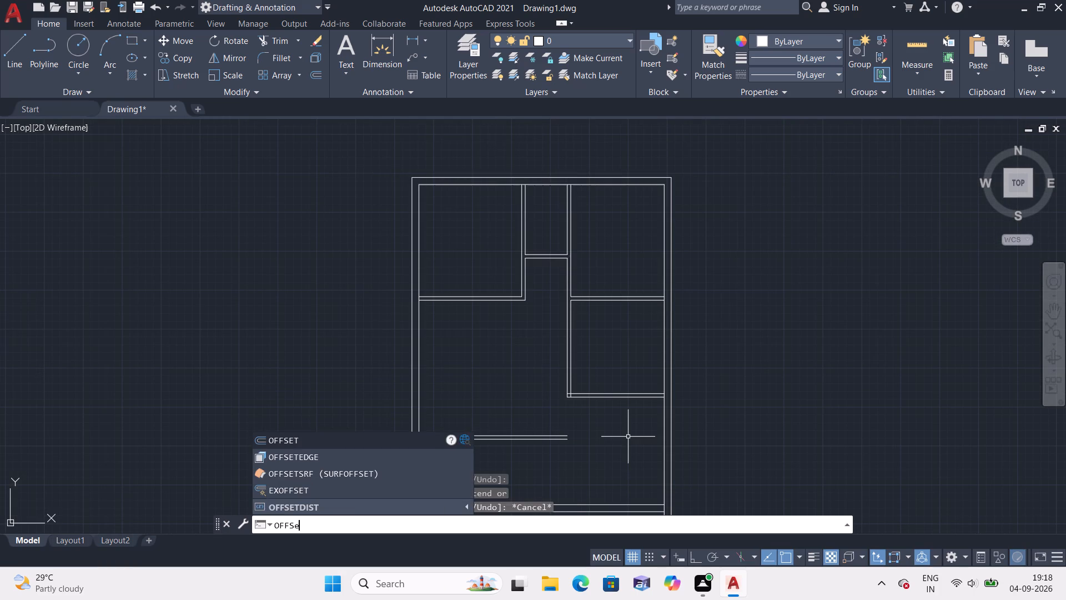
key(space)
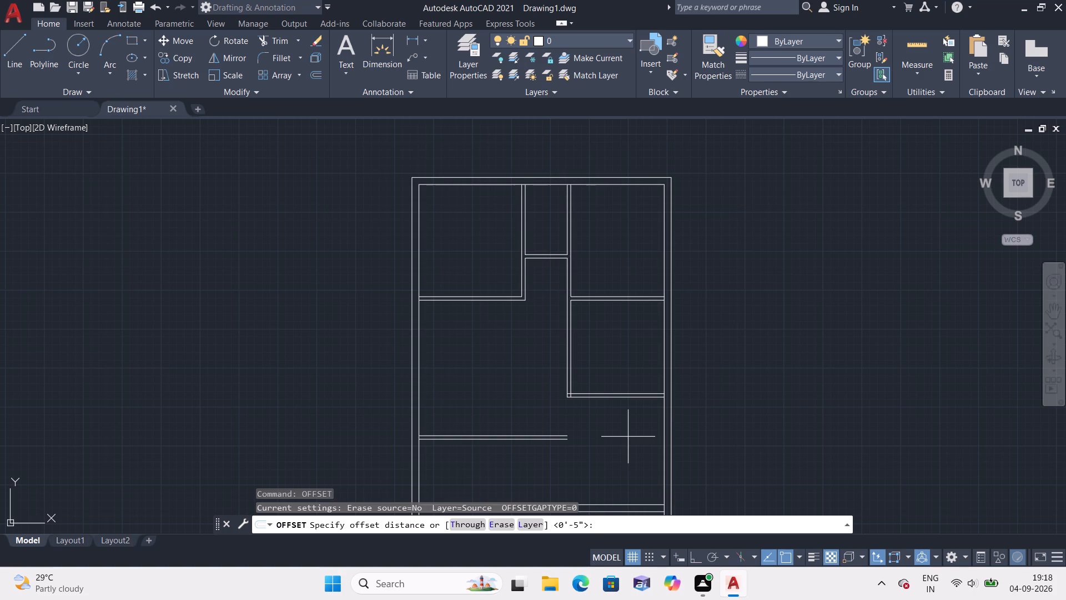
text(13'11")
key(space)
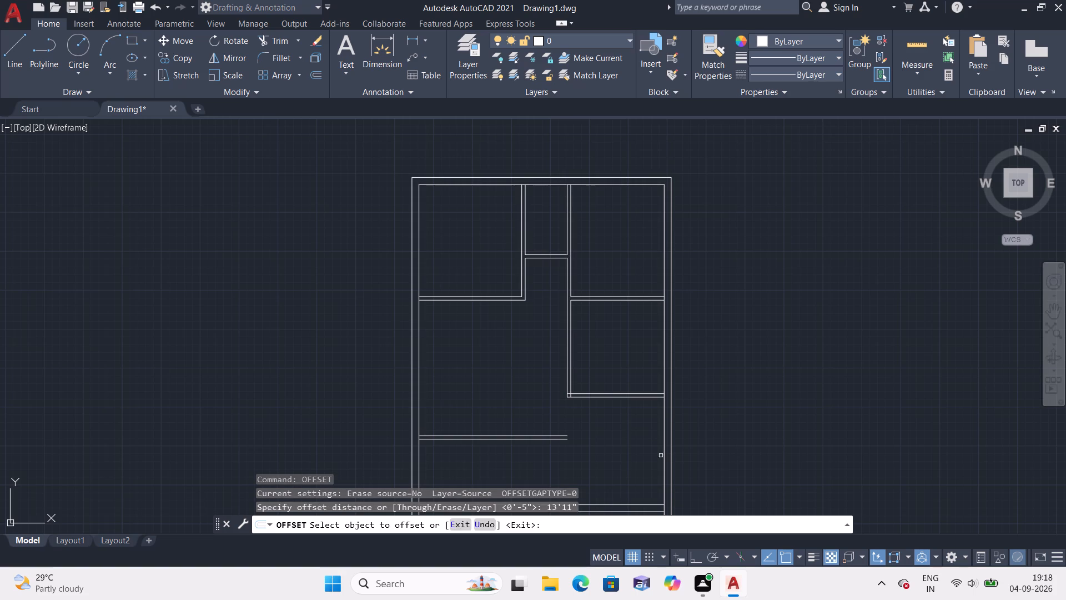
click(663, 461)
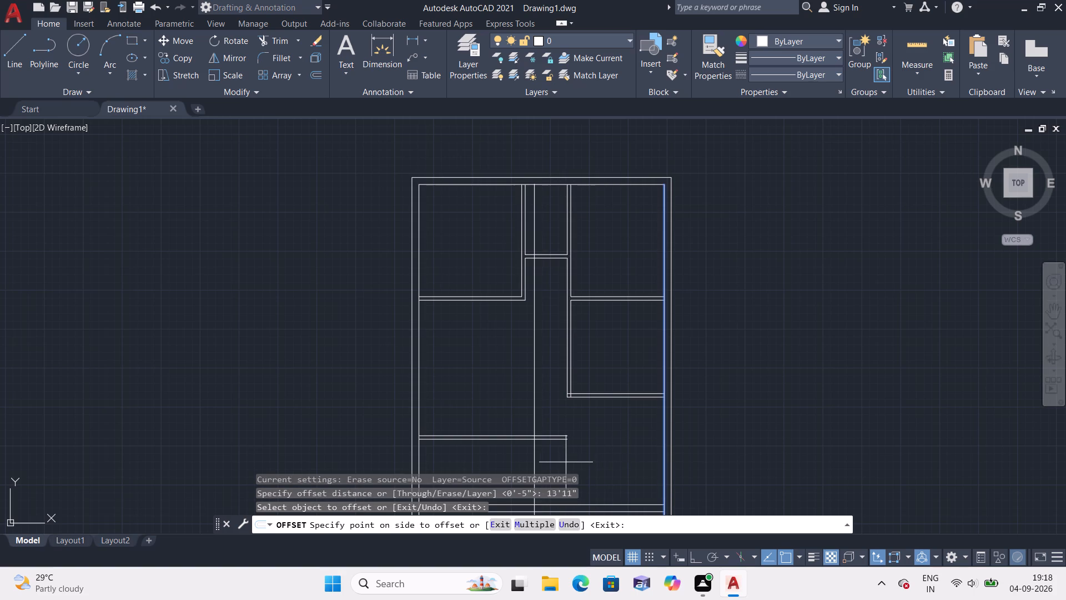
click(566, 462)
middle_drag(566, 462, 587, 444)
scroll(587, 444, down, 1)
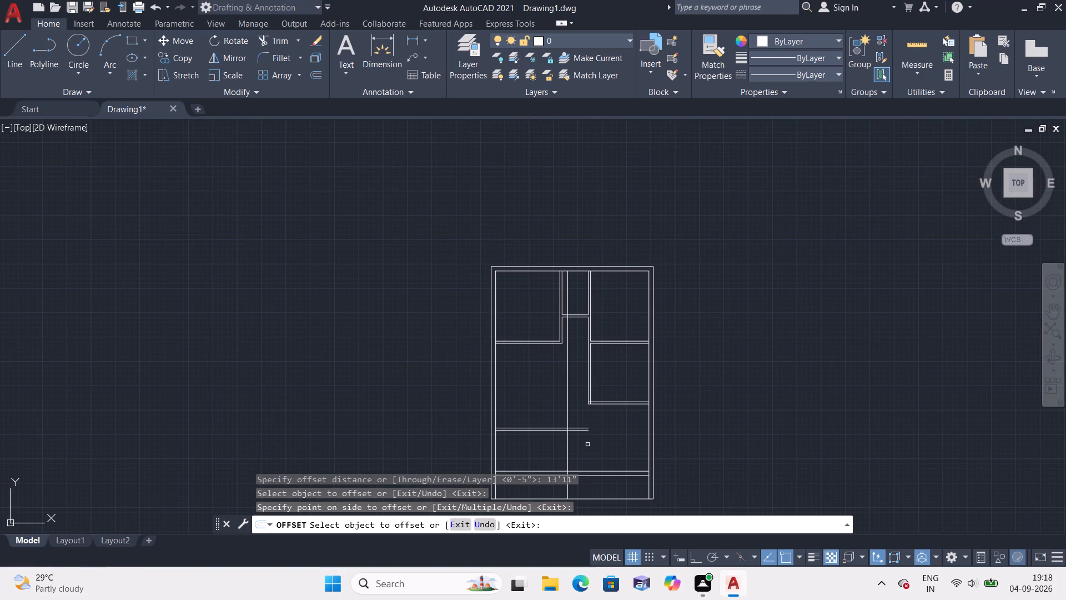
key(space)
Offset the new 13'11" vertical line 4.5" to the left to form a partition wall.
key(space)
text(4.5")
key(space)
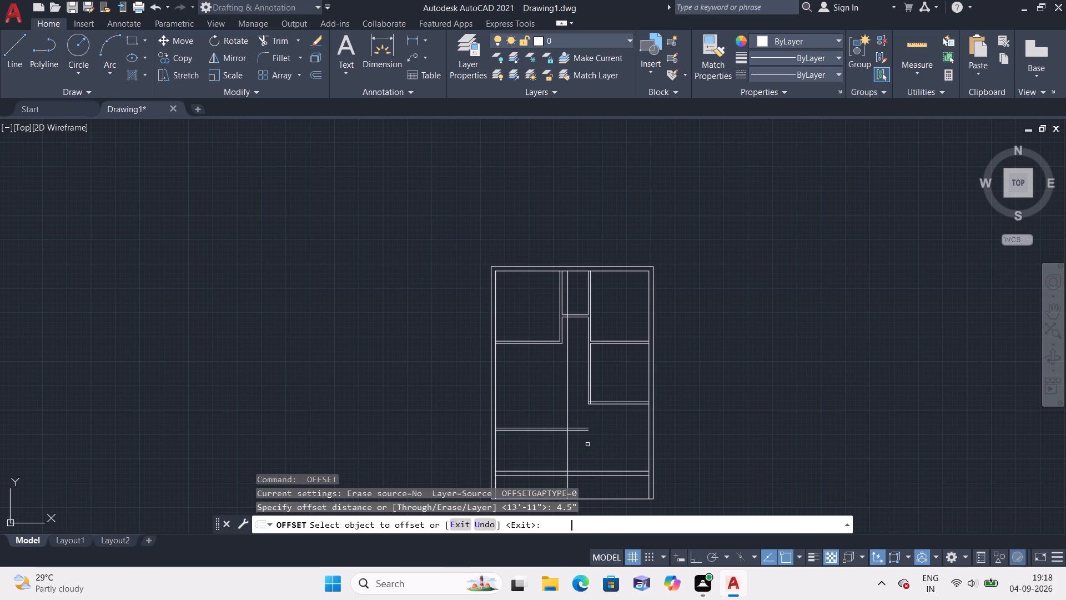
click(569, 452)
click(545, 454)
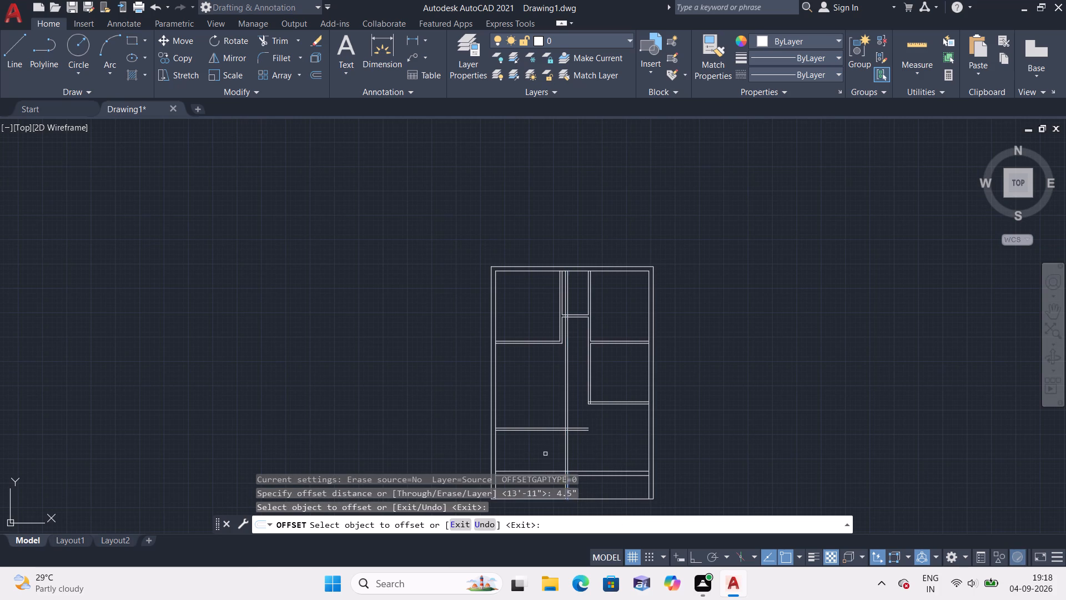
key(Escape)
Trim the new vertical wall above the lower left partition up to the small top room, and trim that partition's overhang past it.
scroll(546, 451, up, 1)
middle_drag(546, 451, 541, 481)
text(trim)
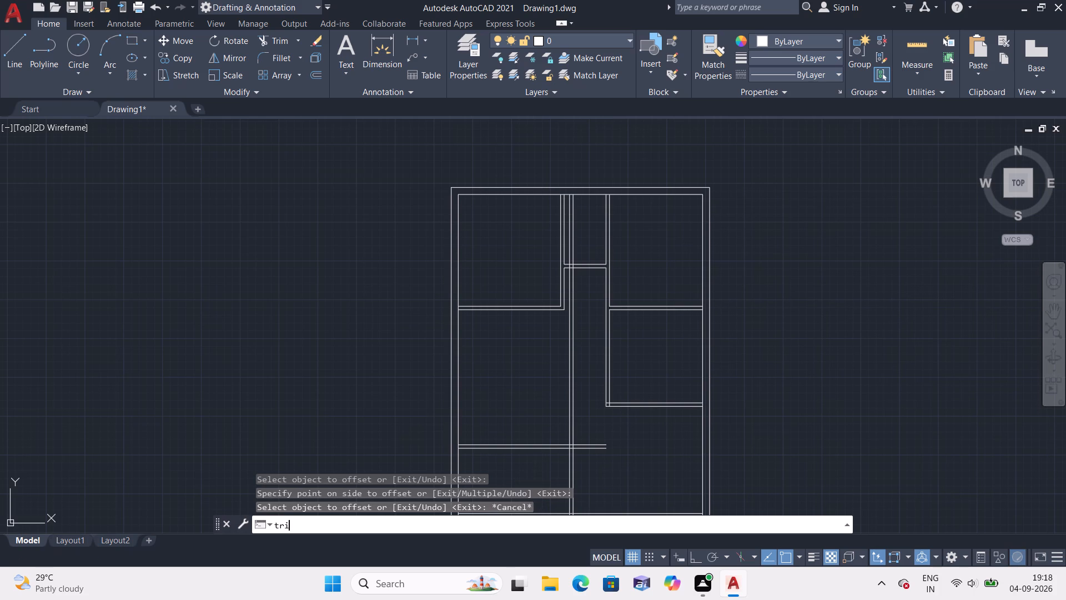
key(space)
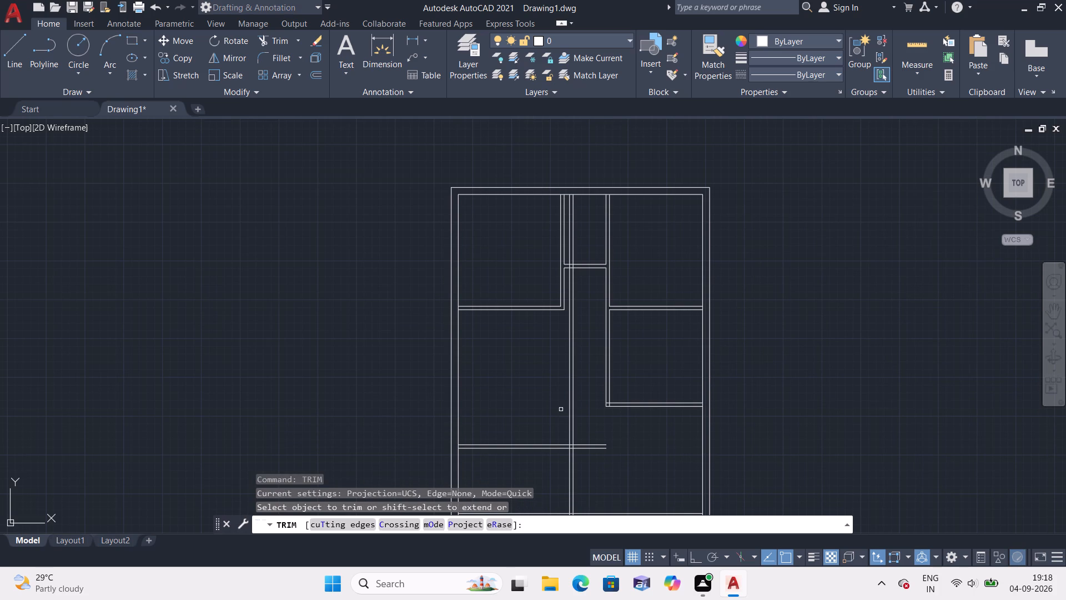
click(560, 409)
click(576, 414)
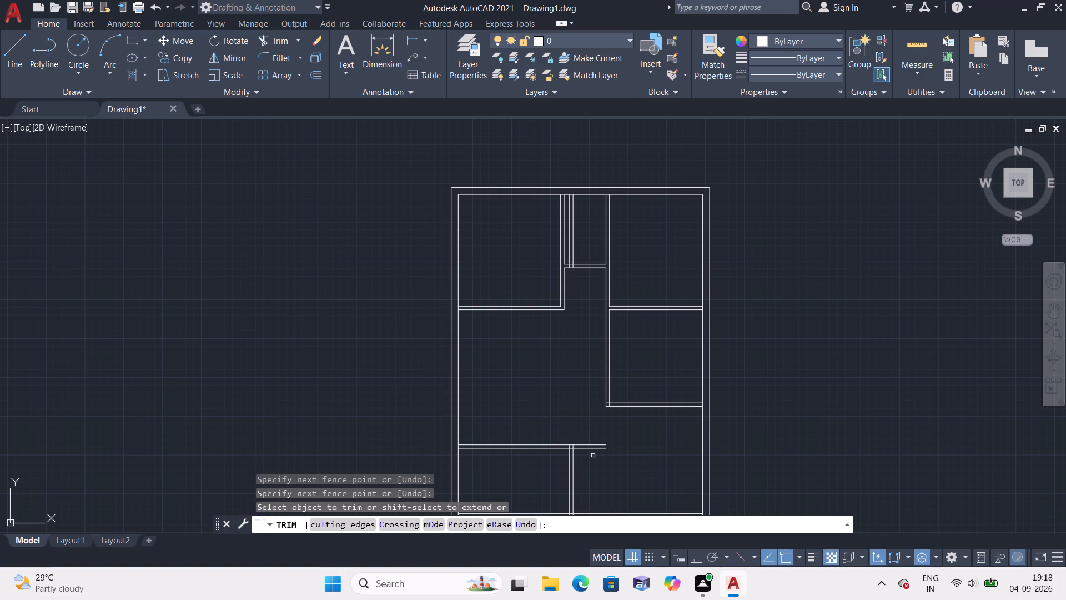
click(594, 457)
click(591, 437)
Trim the leftover vertical wall lines out of the small top middle room and its bottom partition.
middle_drag(552, 383, 566, 466)
scroll(590, 349, up, 3)
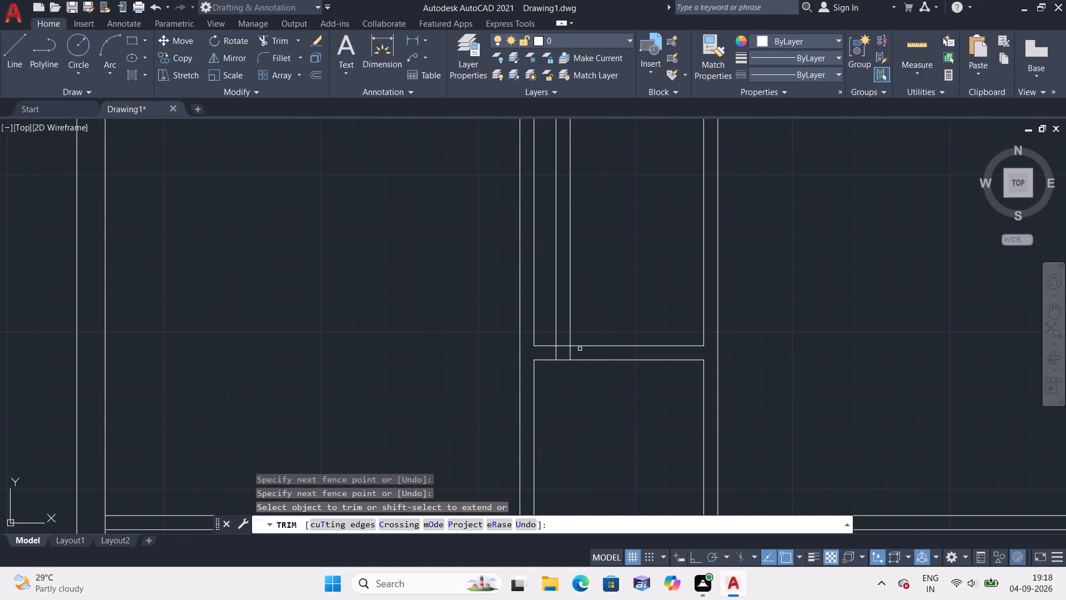
scroll(576, 349, up, 3)
click(464, 368)
click(550, 371)
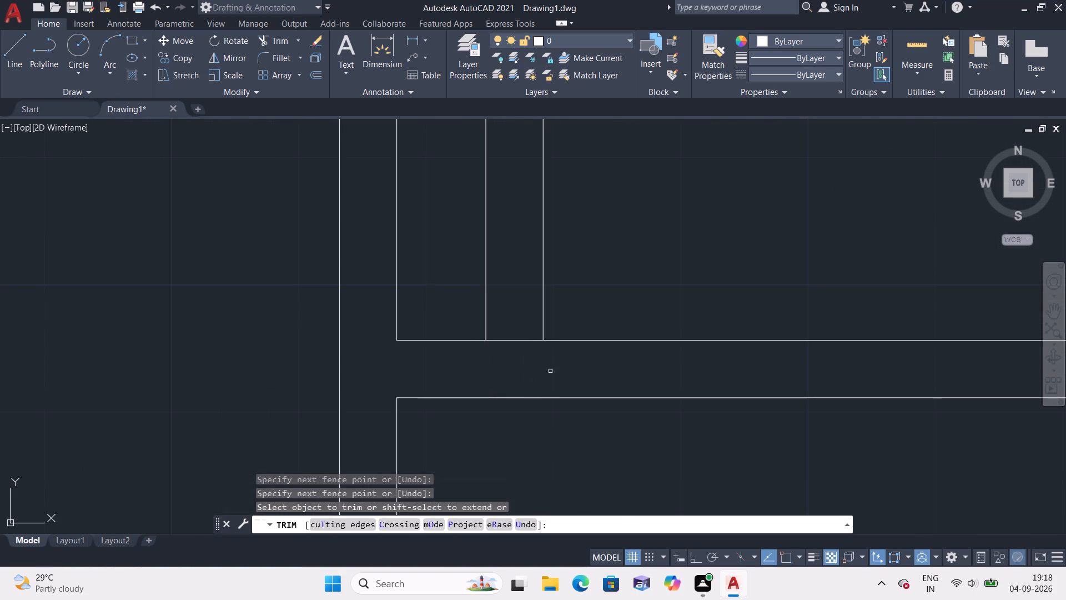
scroll(550, 371, down, 1)
click(494, 304)
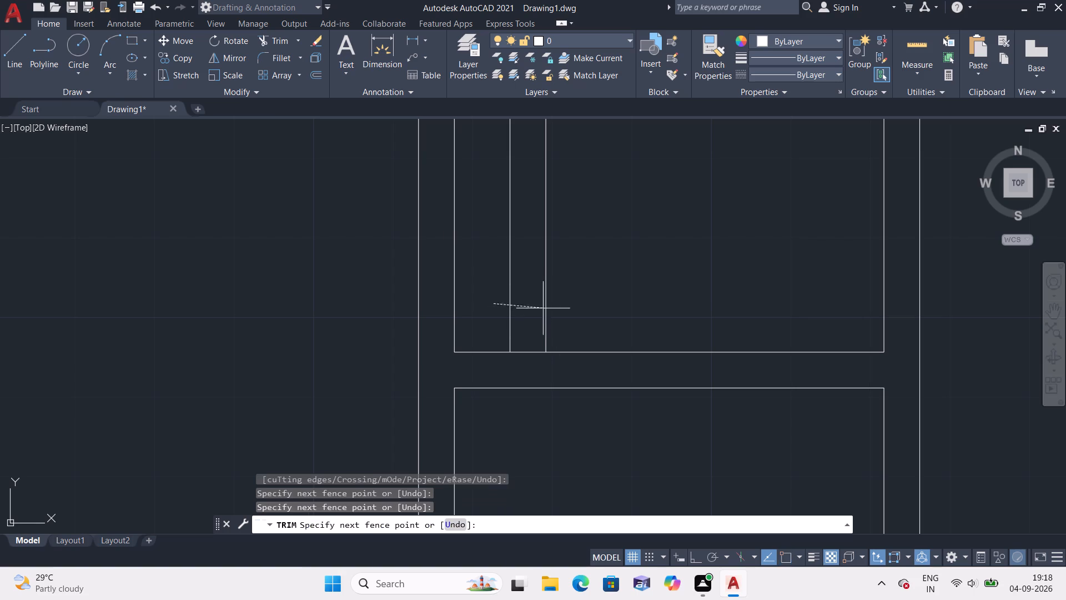
click(574, 301)
scroll(574, 301, down, 4)
middle_click(582, 282)
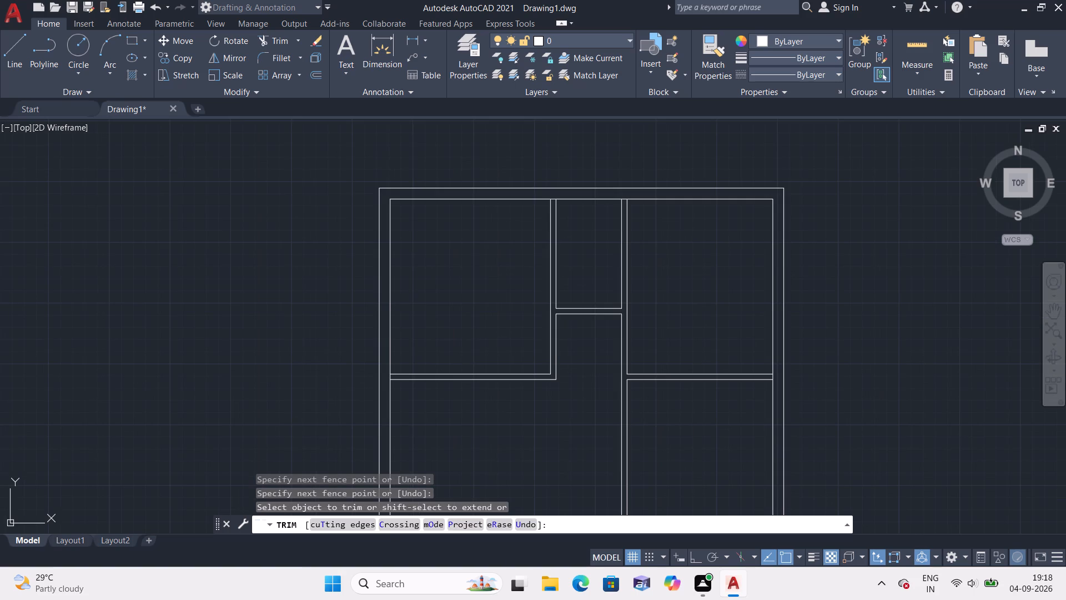
key(Escape)
Trim the inner vertical line's stub at the lower-left corner of the middle right-hand room.
scroll(582, 287, down, 1)
middle_drag(599, 385, 598, 311)
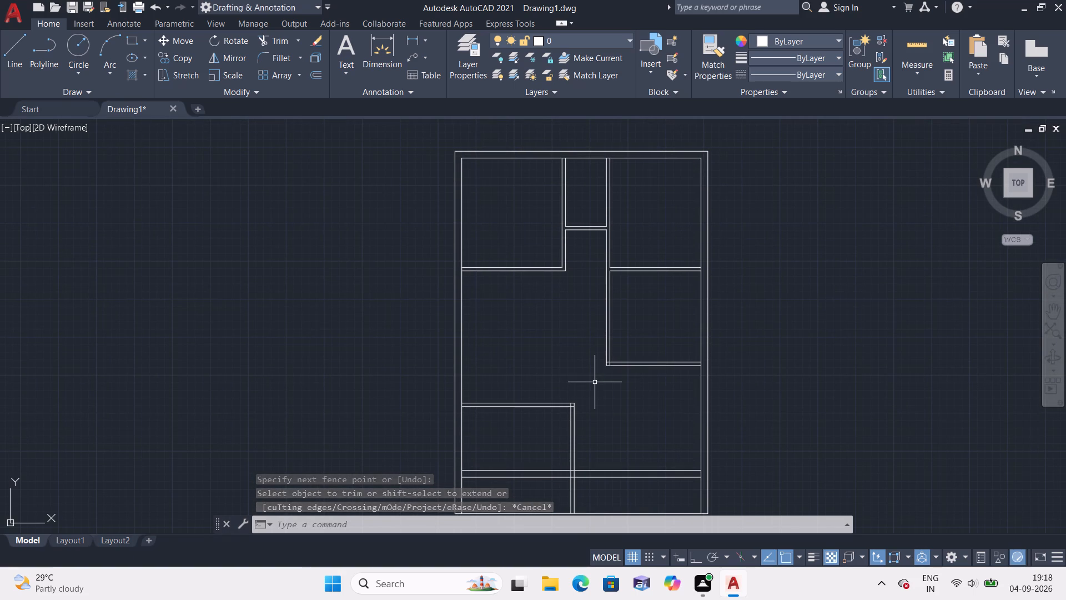
middle_click(595, 382)
scroll(598, 385, up, 3)
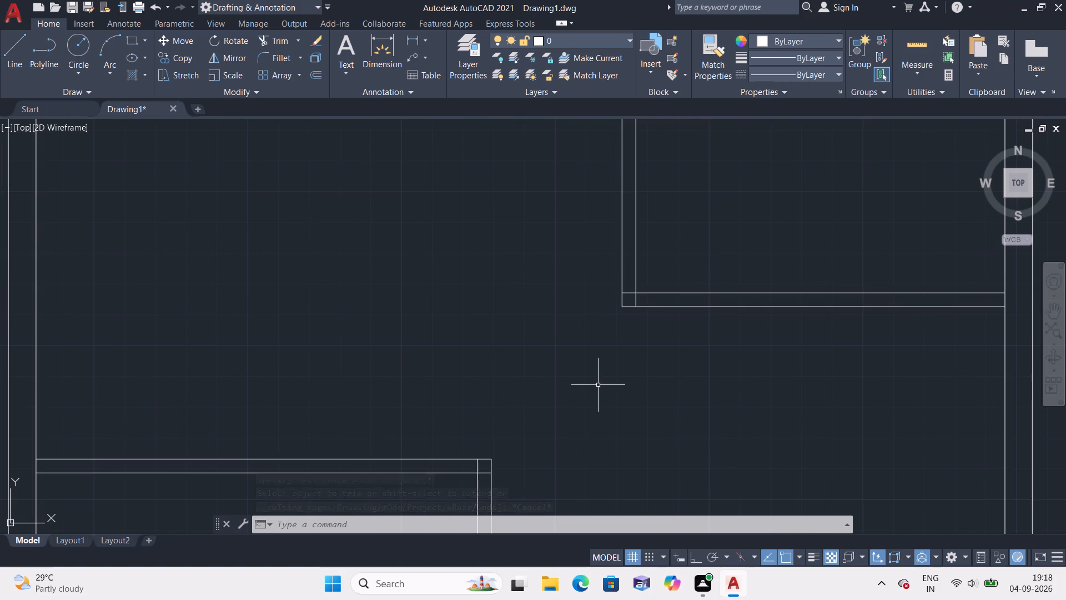
scroll(598, 385, down, 1)
scroll(598, 385, up, 1)
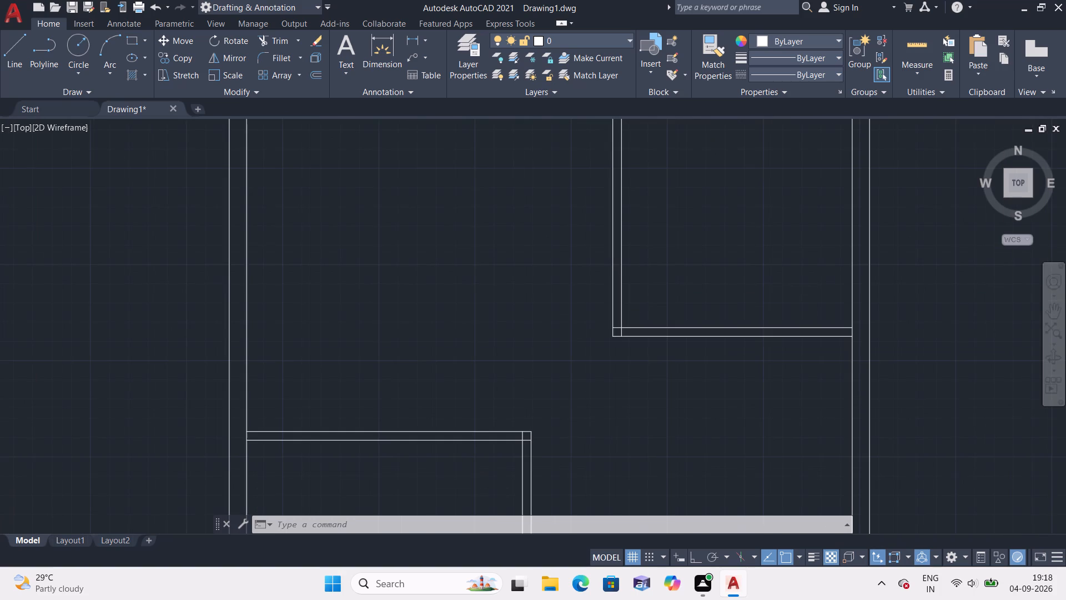
key(space)
scroll(638, 299, up, 1)
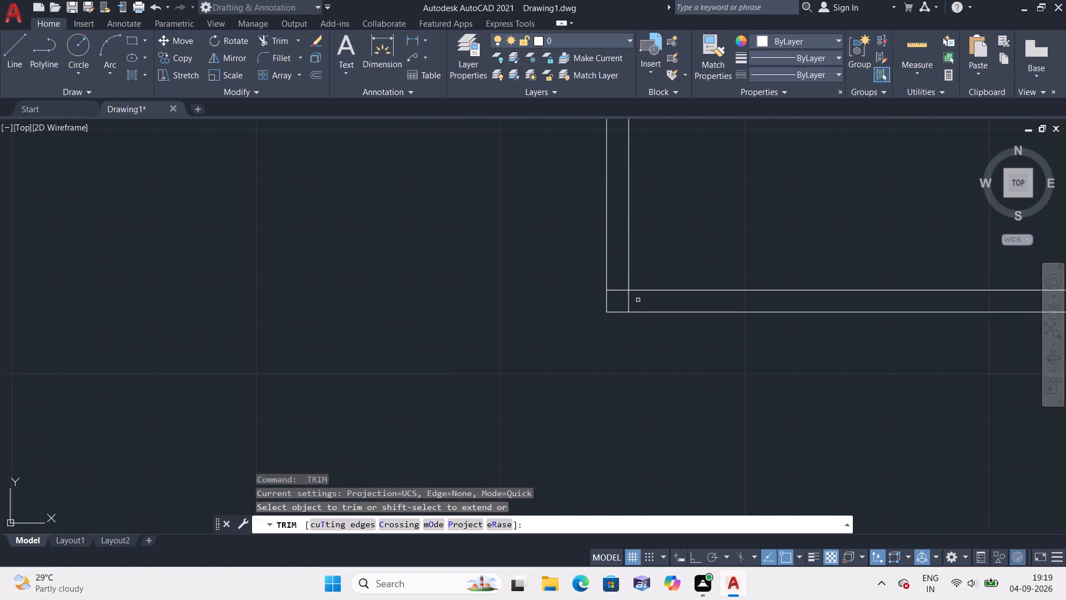
click(630, 304)
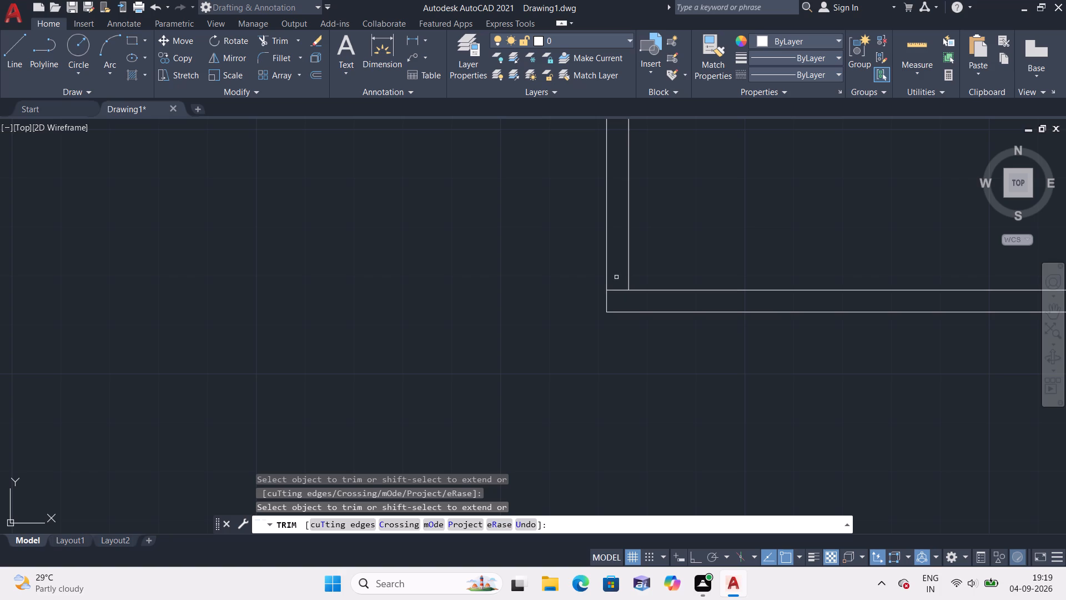
key(Escape)
Offset the inner line of the lower-left room's right-hand partition 4'7" to the left.
scroll(616, 277, down, 2)
scroll(460, 372, down, 1)
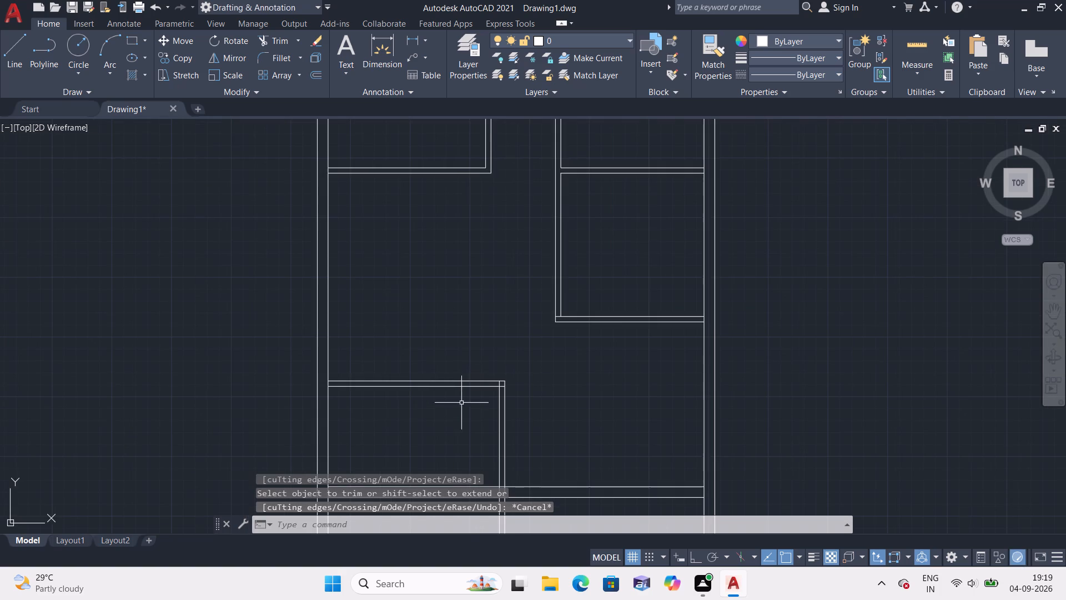
scroll(461, 421, down, 2)
middle_drag(457, 421, 510, 370)
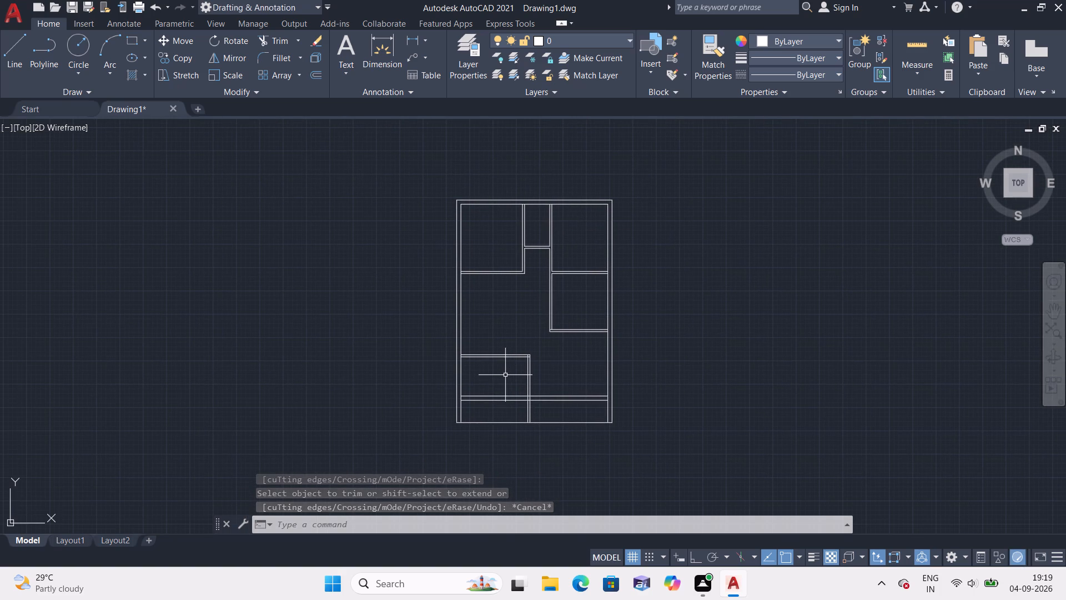
scroll(505, 375, up, 1)
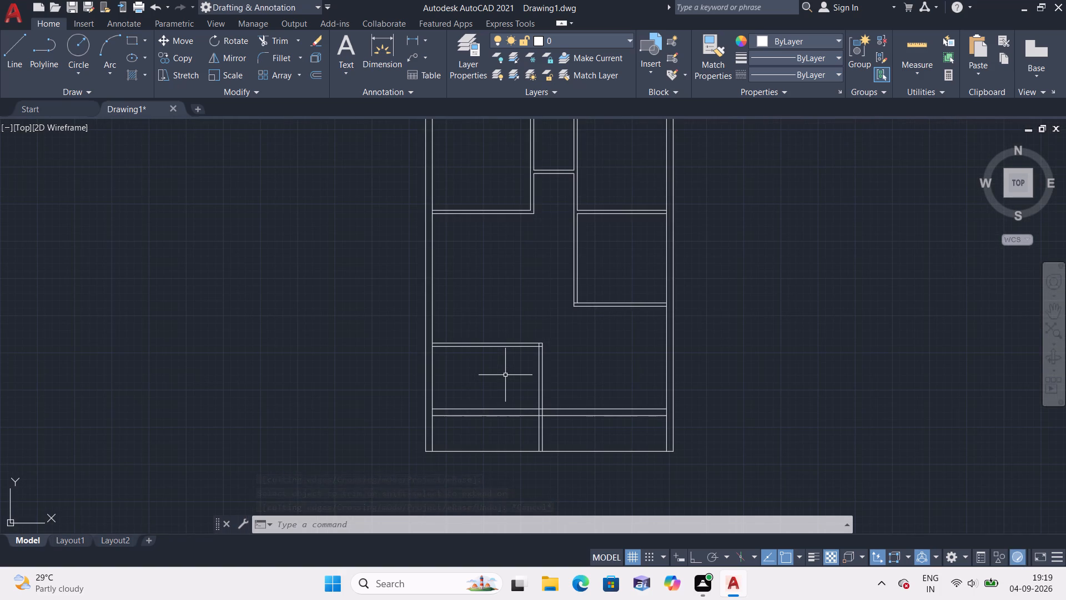
text(offset)
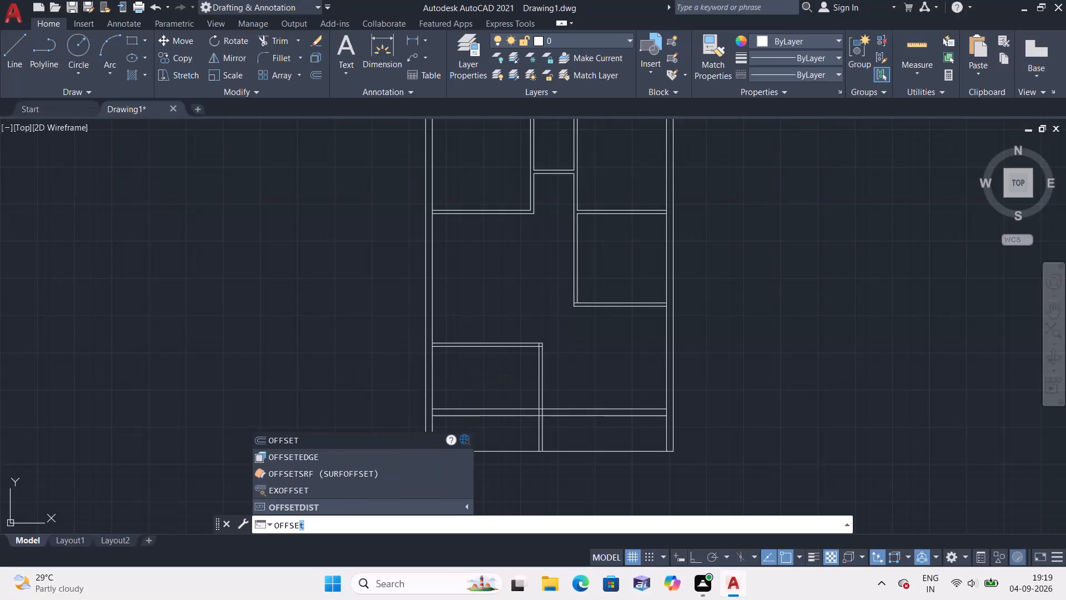
key(space)
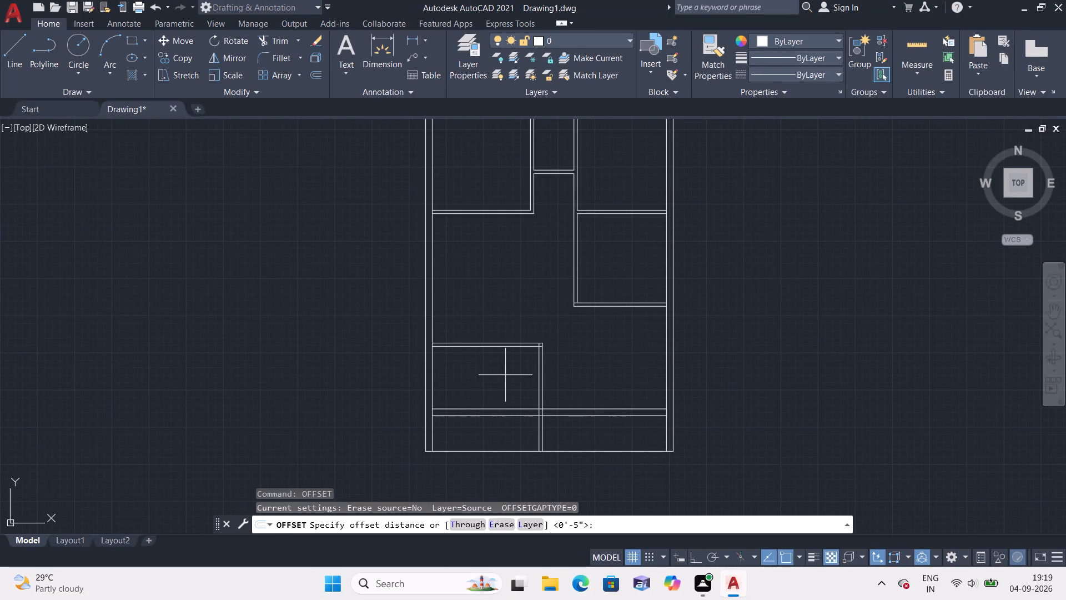
text(4')
text(7")
key(space)
scroll(505, 375, up, 2)
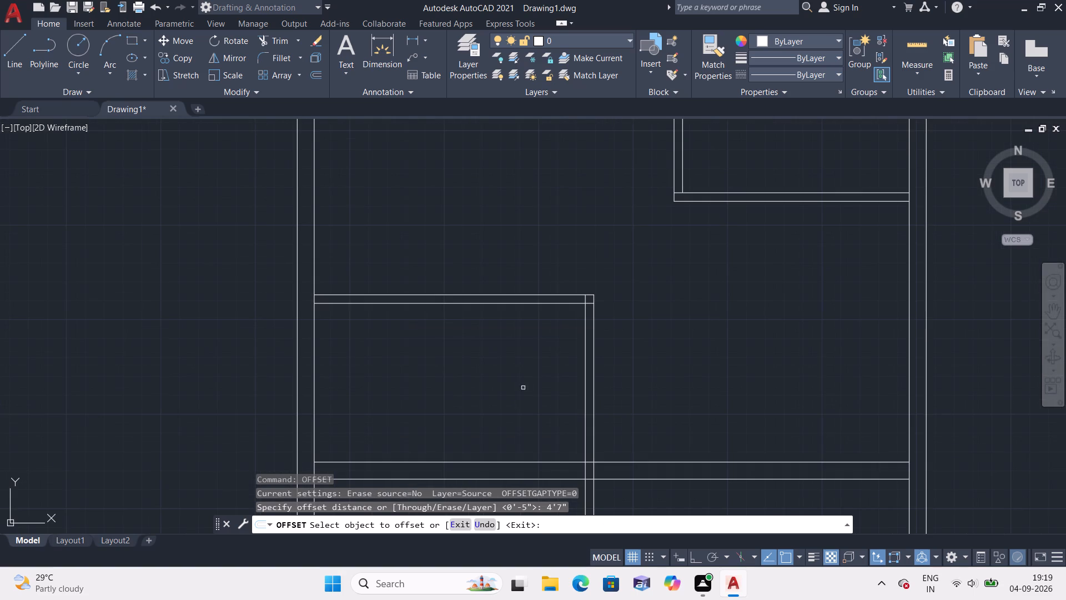
scroll(535, 391, down, 1)
middle_drag(534, 392, 548, 367)
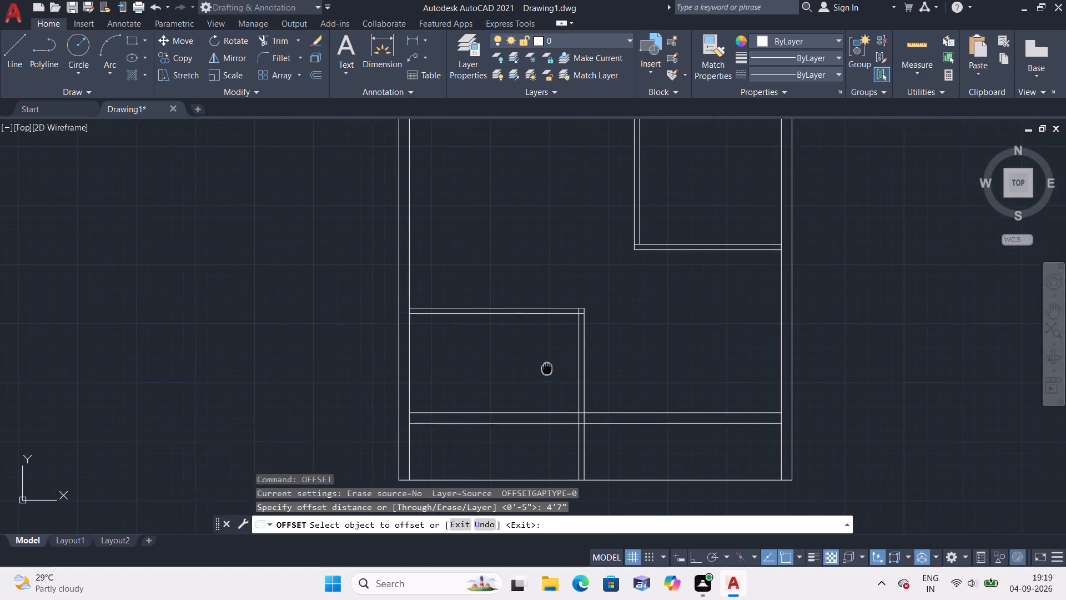
middle_drag(548, 367, 549, 366)
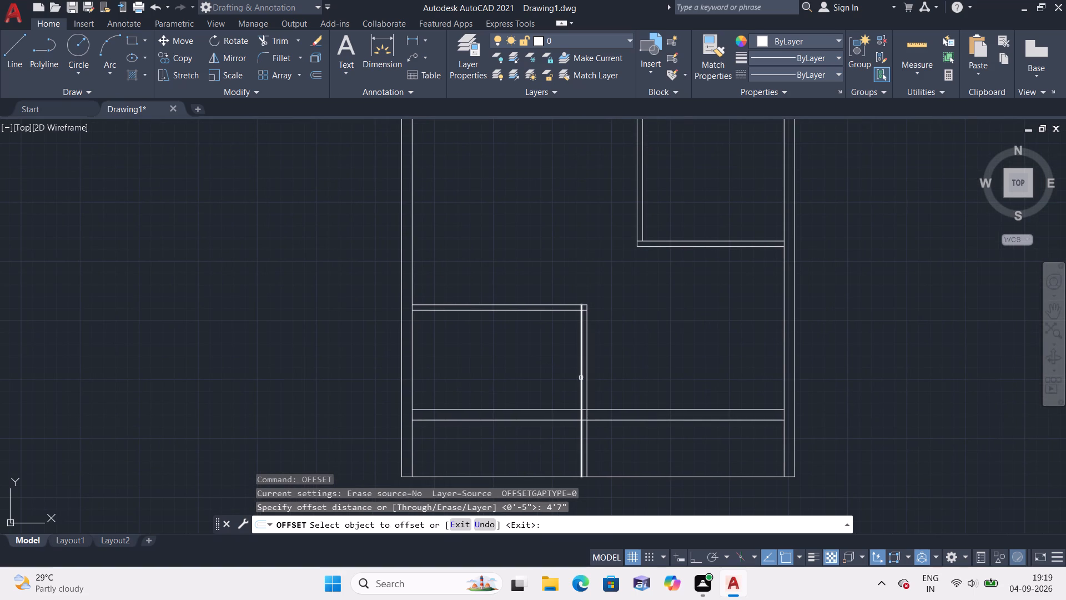
click(581, 376)
click(482, 368)
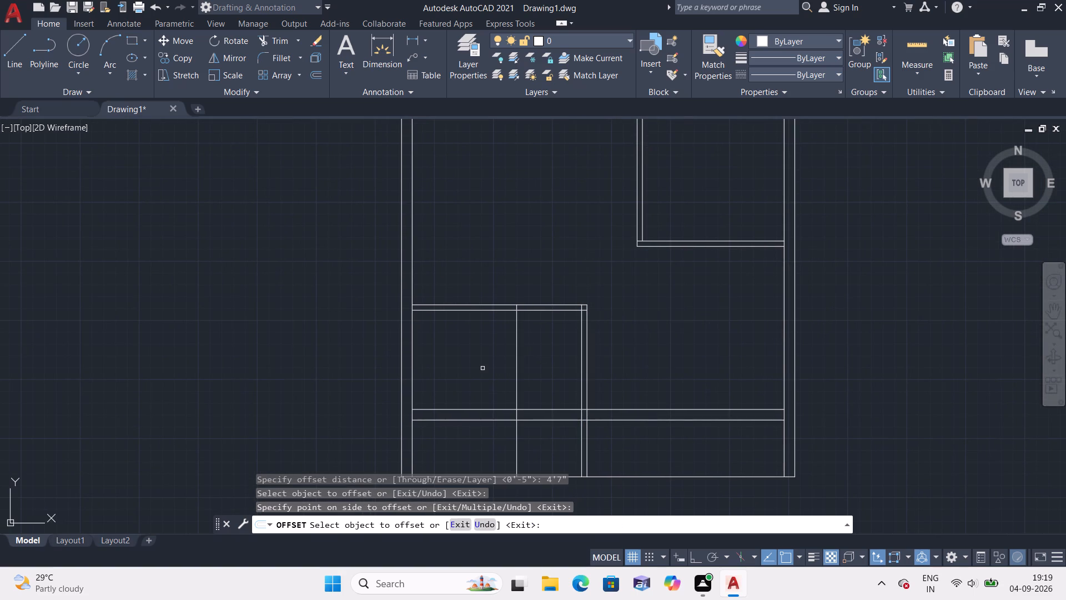
key(space)
Offset the new vertical line in the lower-left room 4.5" to the left to form a partition wall.
key(space)
text(4.5")
key(space)
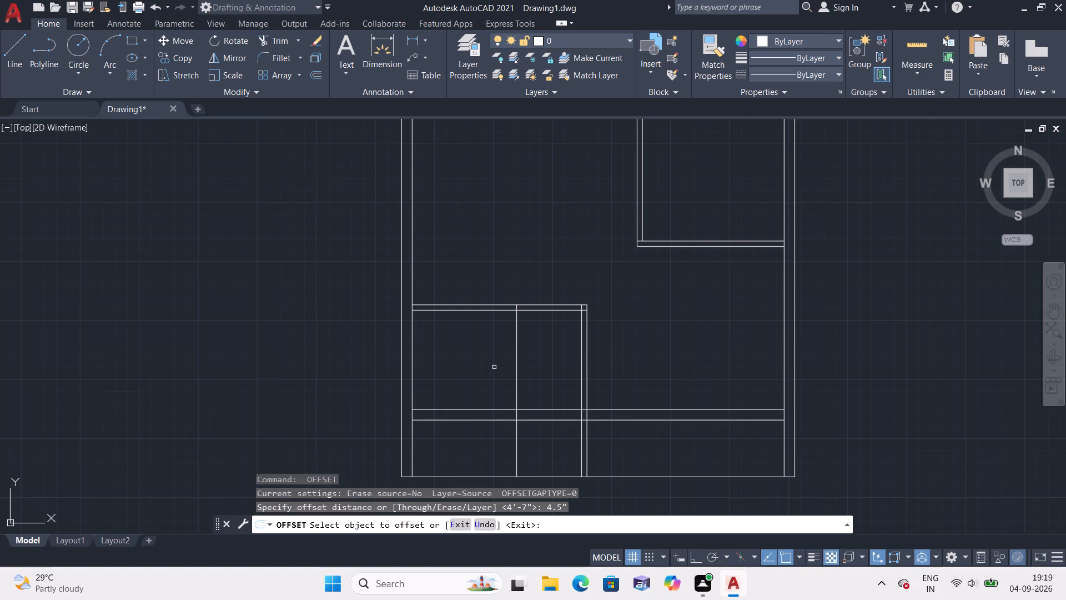
click(517, 369)
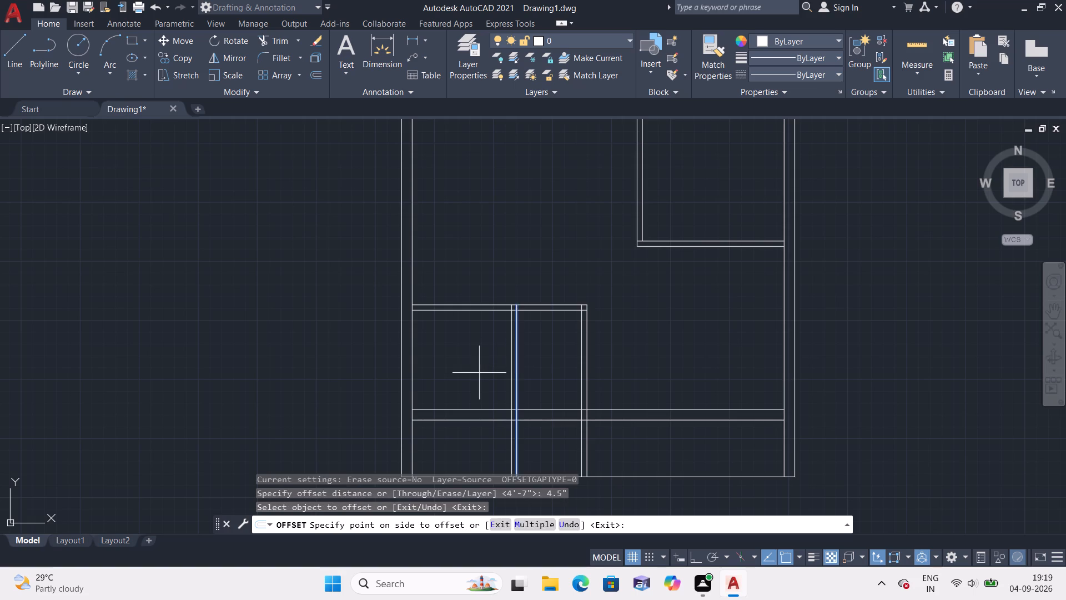
click(479, 373)
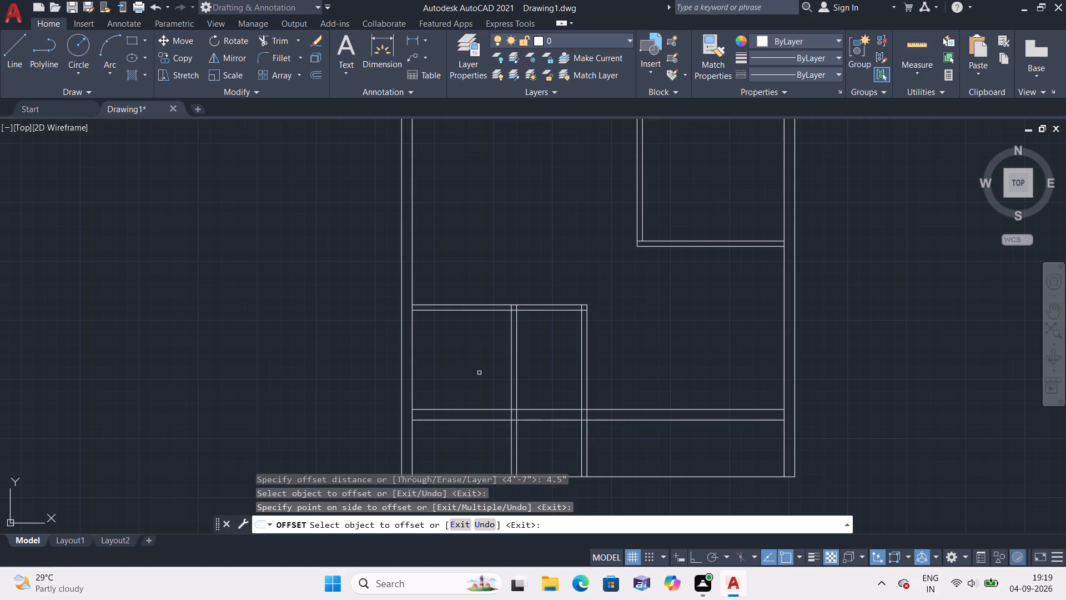
key(Escape)
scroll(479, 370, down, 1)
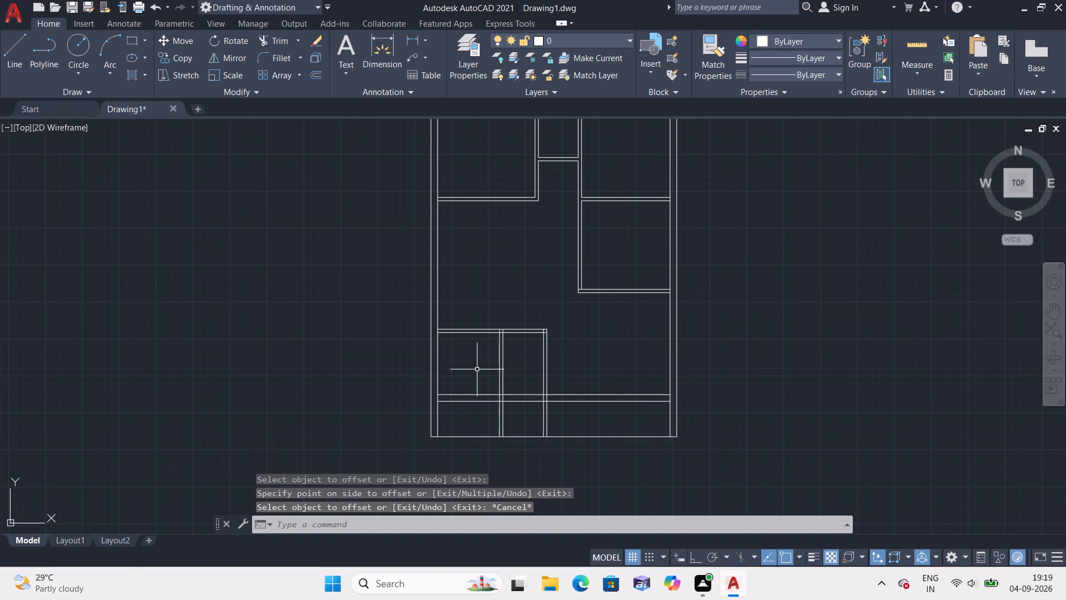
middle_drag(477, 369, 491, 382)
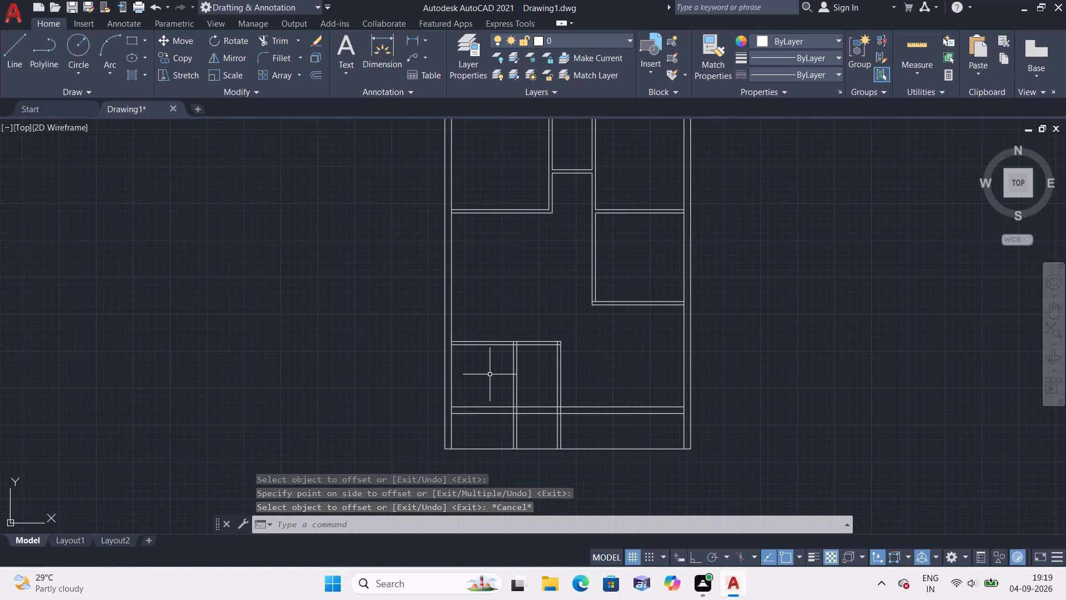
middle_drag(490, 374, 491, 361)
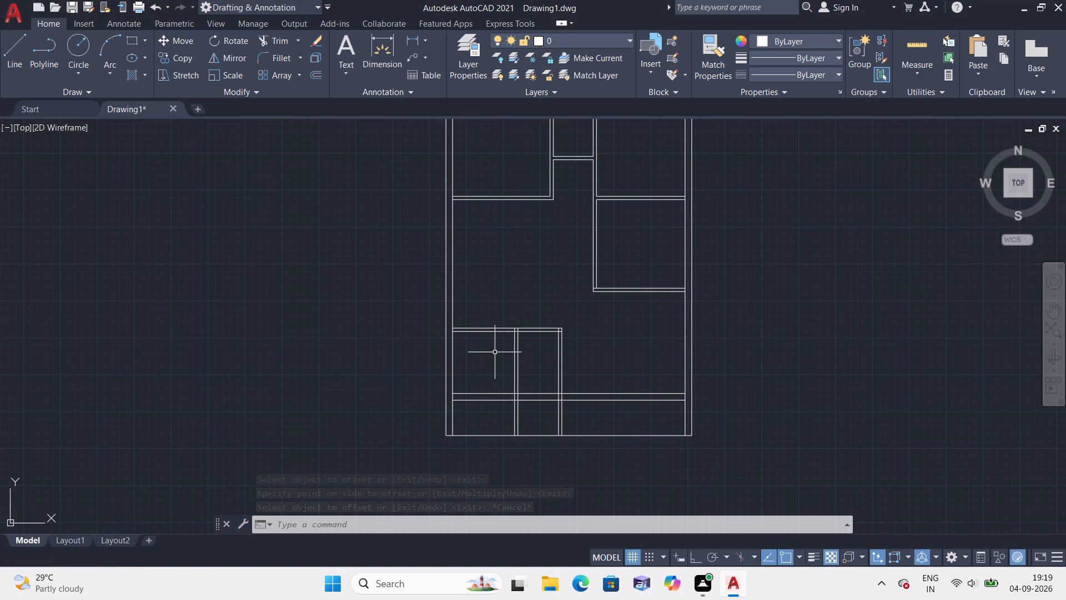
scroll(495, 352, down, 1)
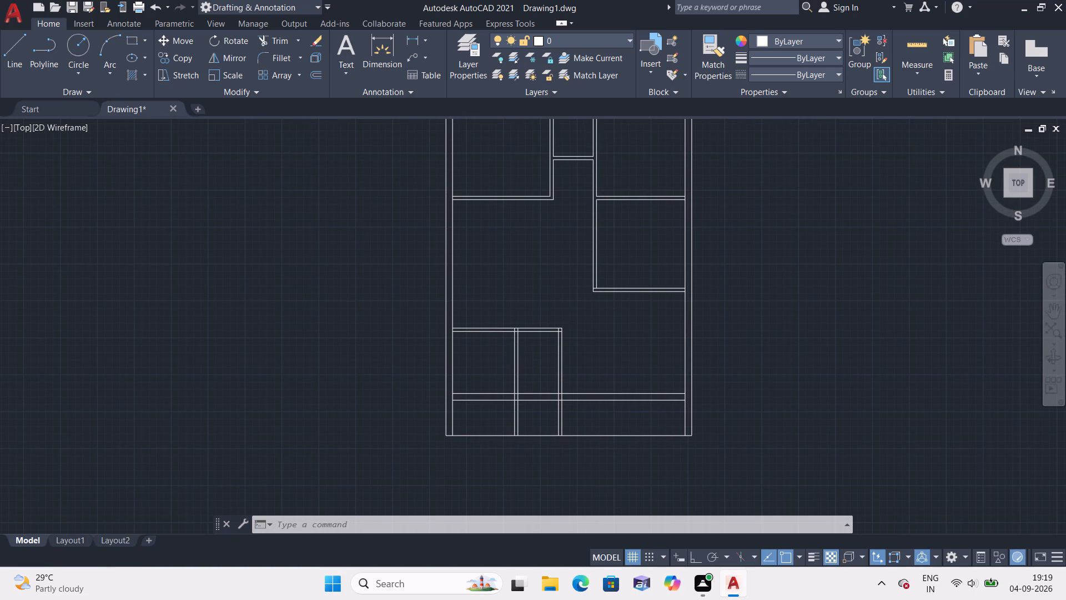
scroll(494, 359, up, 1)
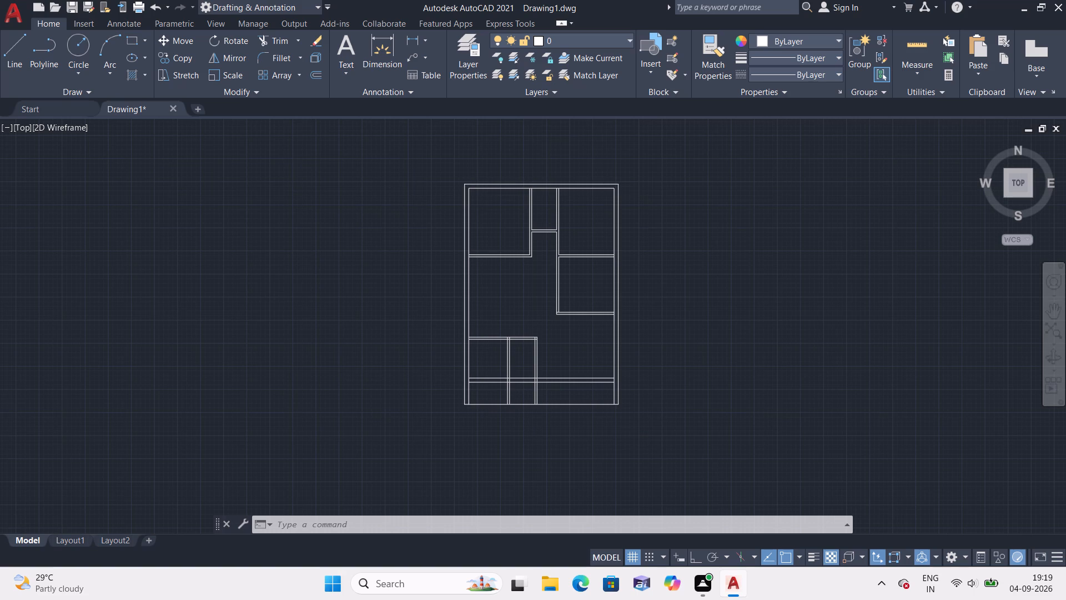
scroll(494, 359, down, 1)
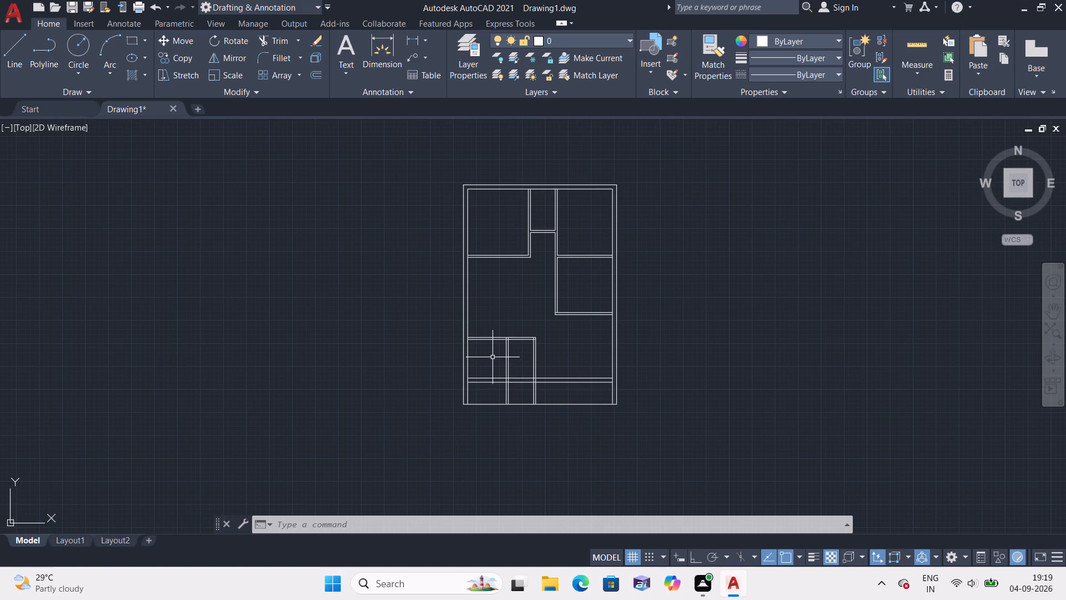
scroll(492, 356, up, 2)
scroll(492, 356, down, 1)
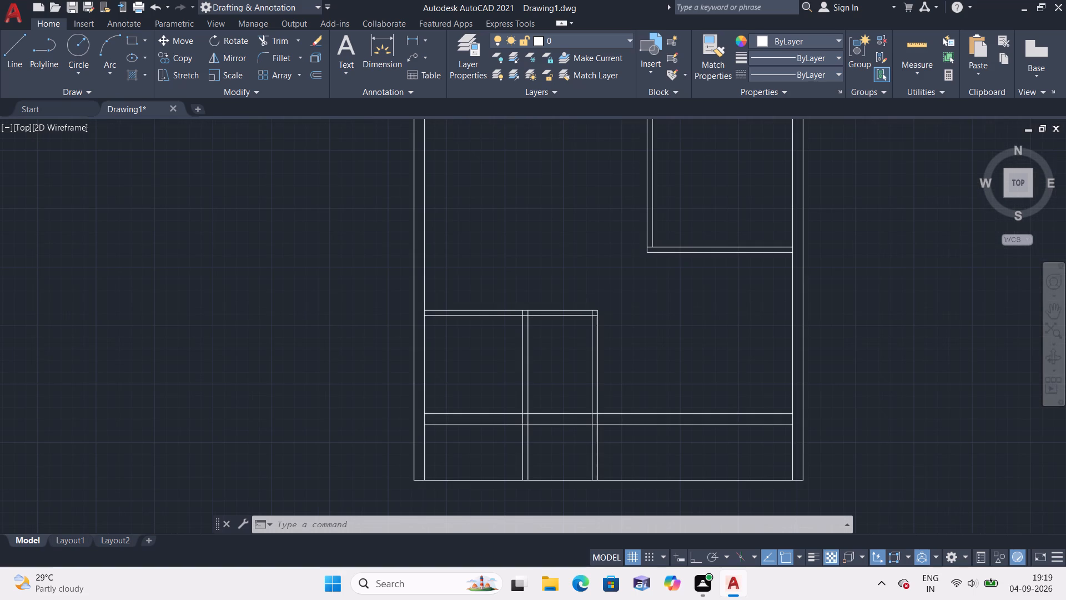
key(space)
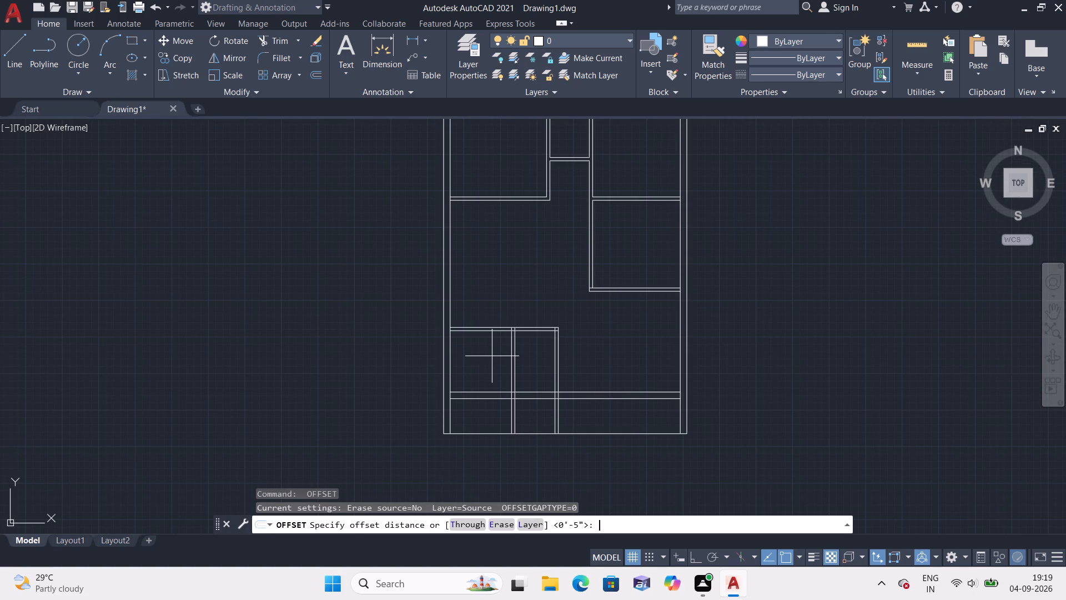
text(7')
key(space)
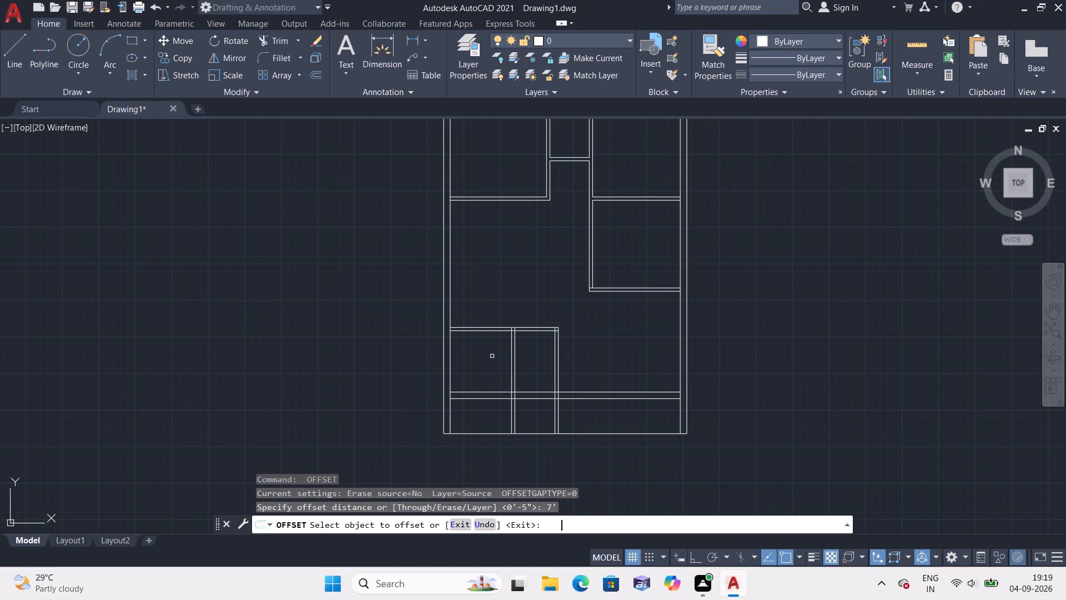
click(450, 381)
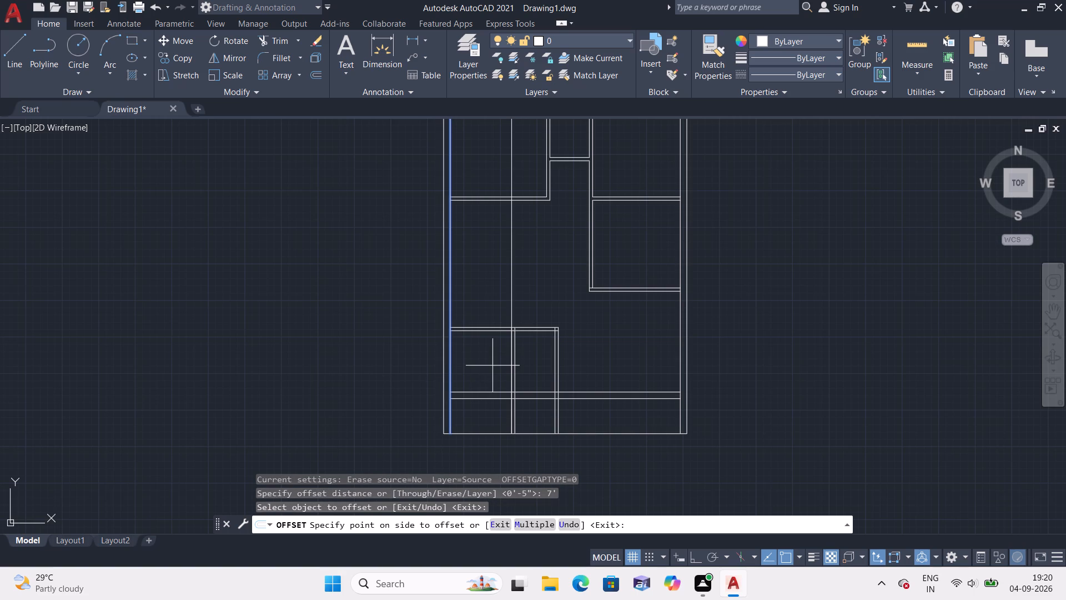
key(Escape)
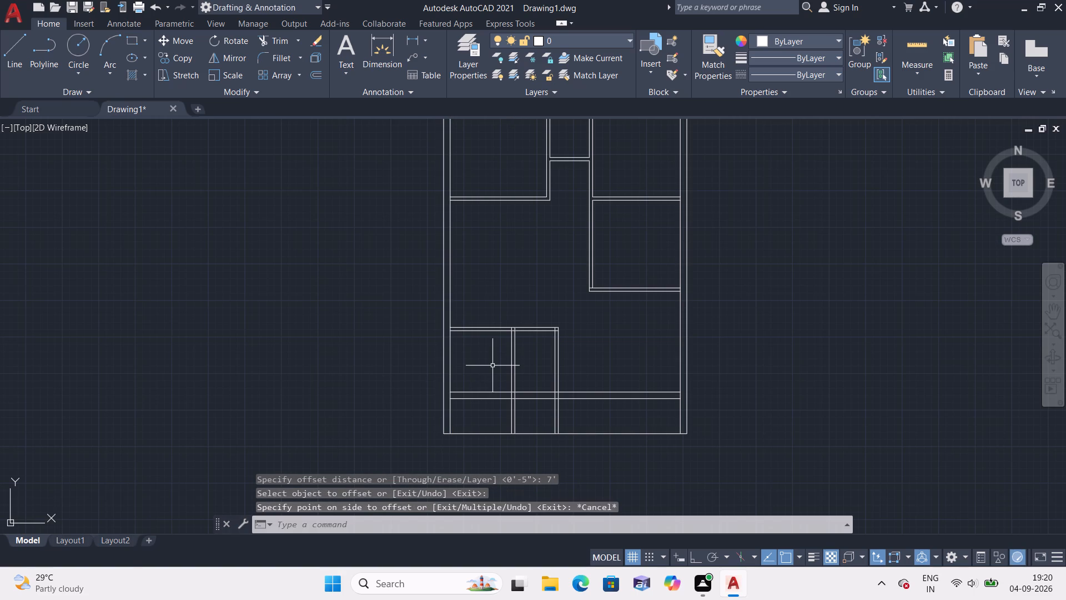
Extend both lines of the middle right-hand room's bottom partition to the left outer wall.
middle_drag(492, 366, 506, 392)
scroll(504, 390, down, 1)
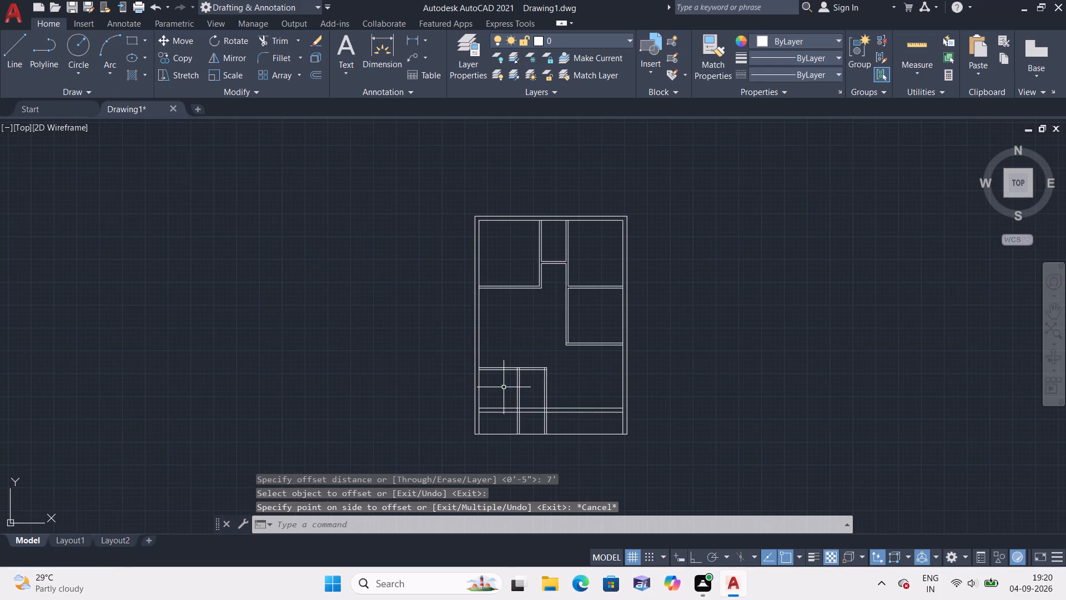
scroll(511, 337, up, 1)
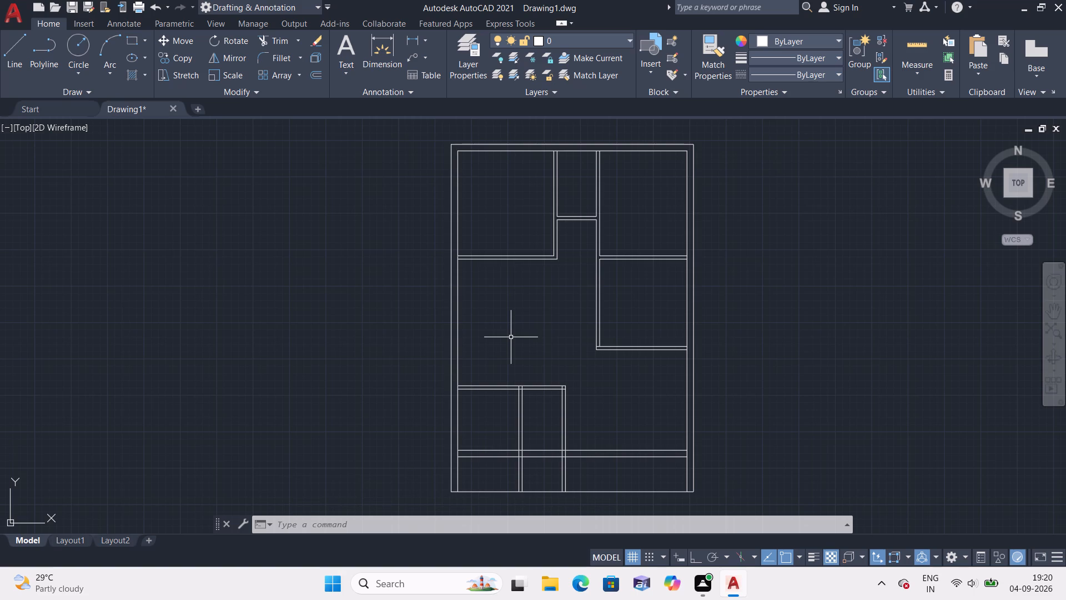
scroll(511, 337, down, 1)
scroll(511, 342, up, 1)
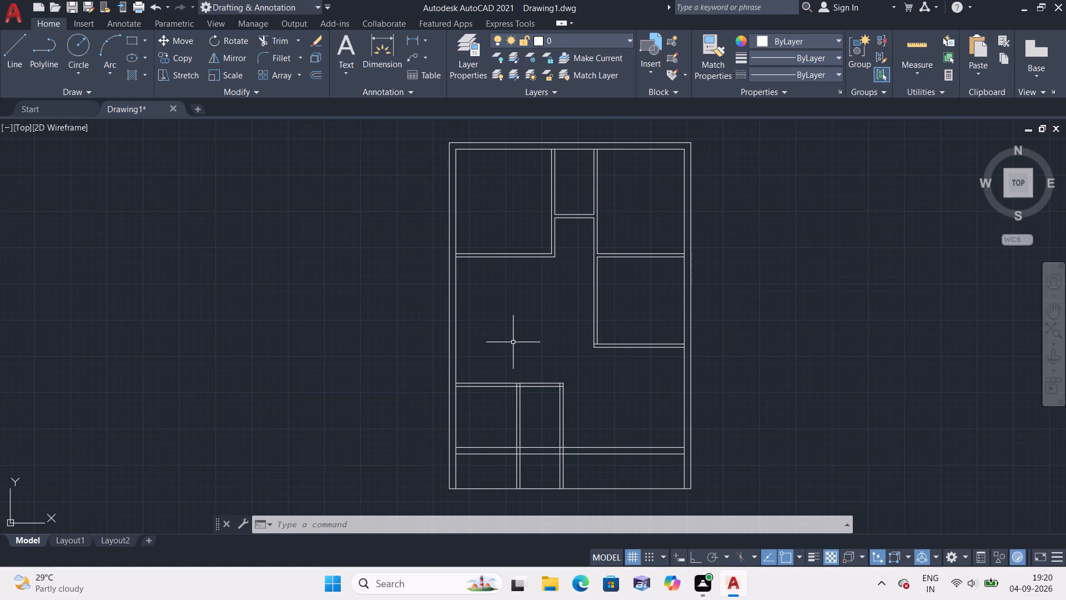
text(extend)
key(space)
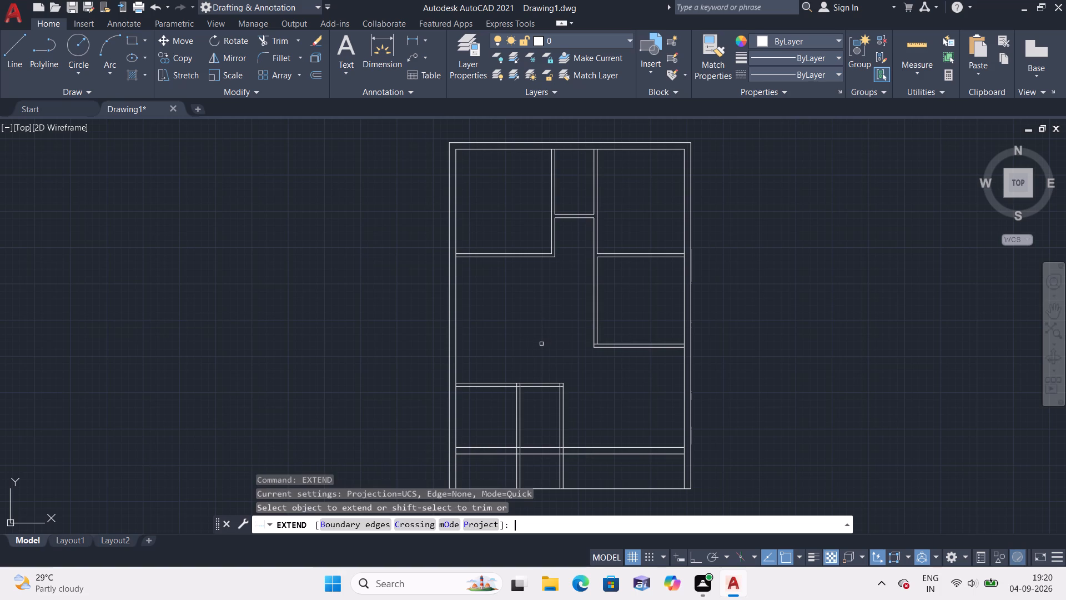
click(640, 331)
click(633, 372)
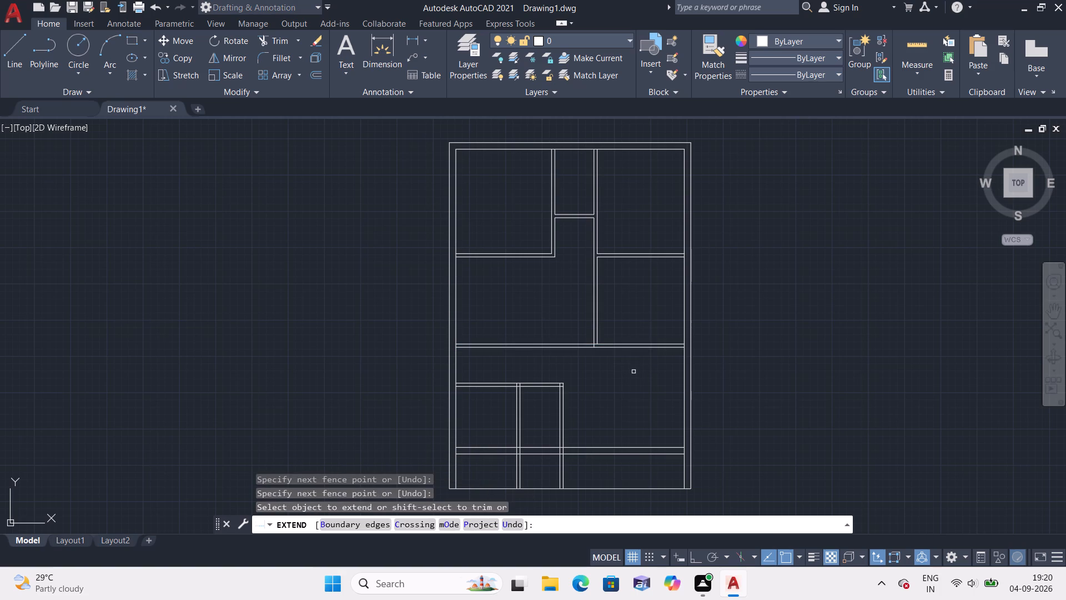
key(Escape)
Extend the two lower vertical partition walls up to the horizontal wall that spans the plan.
key(space)
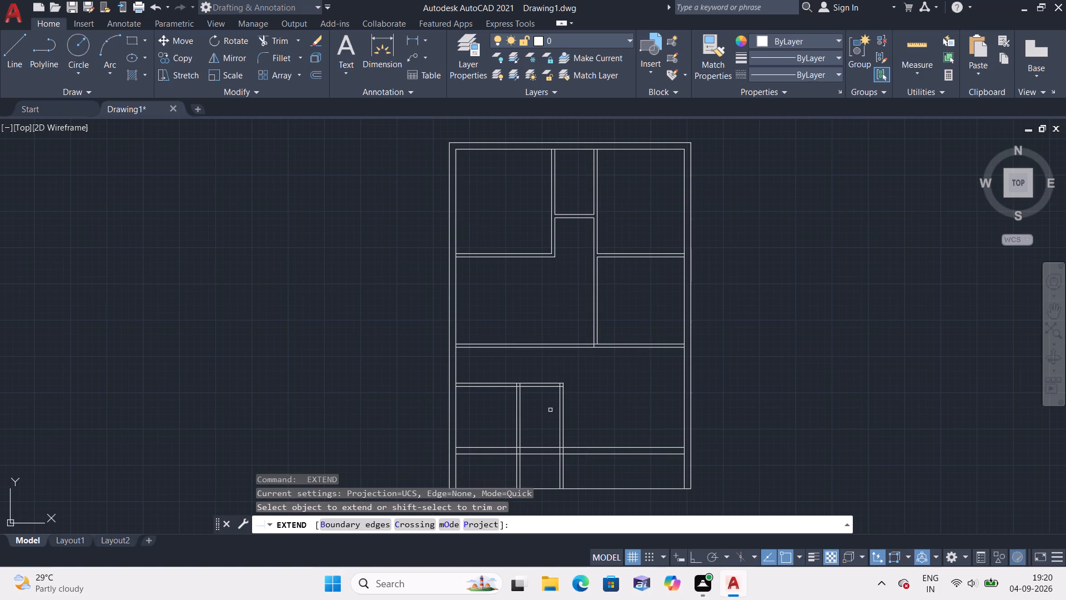
click(544, 414)
click(574, 410)
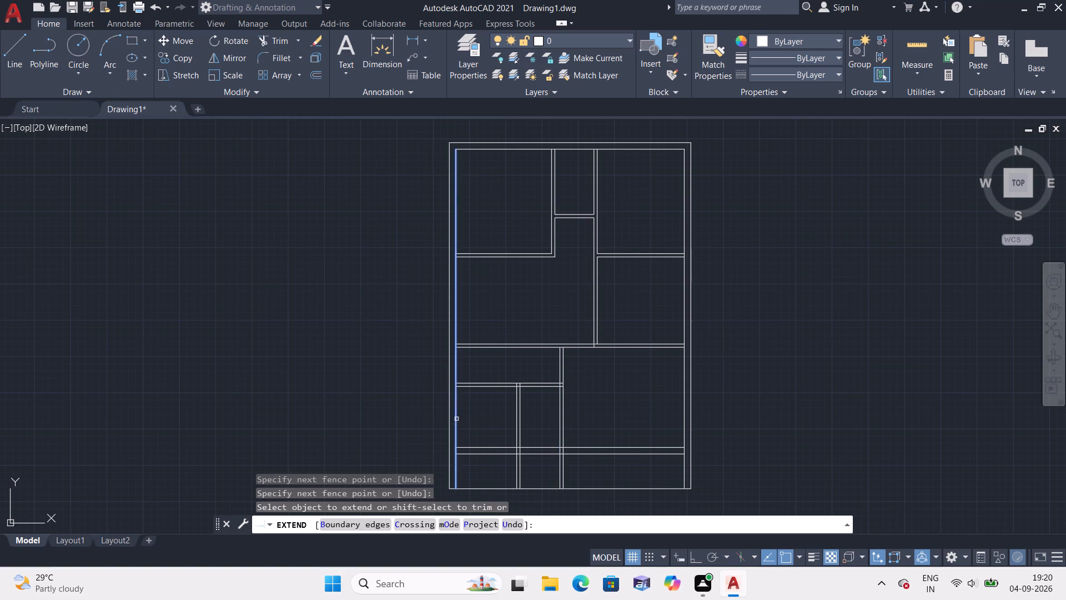
click(501, 416)
click(541, 418)
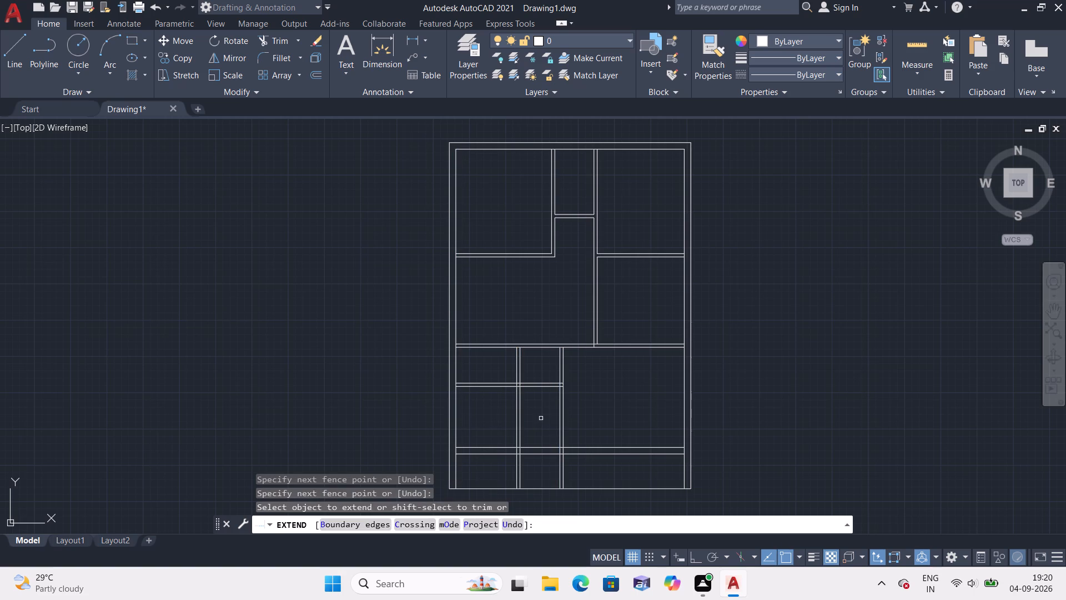
key(Escape)
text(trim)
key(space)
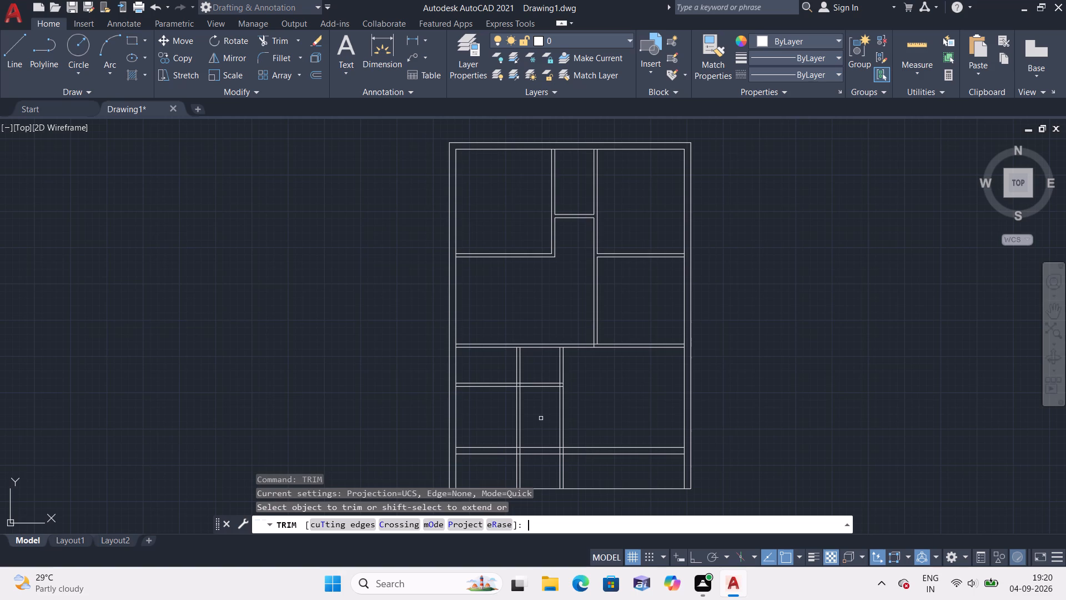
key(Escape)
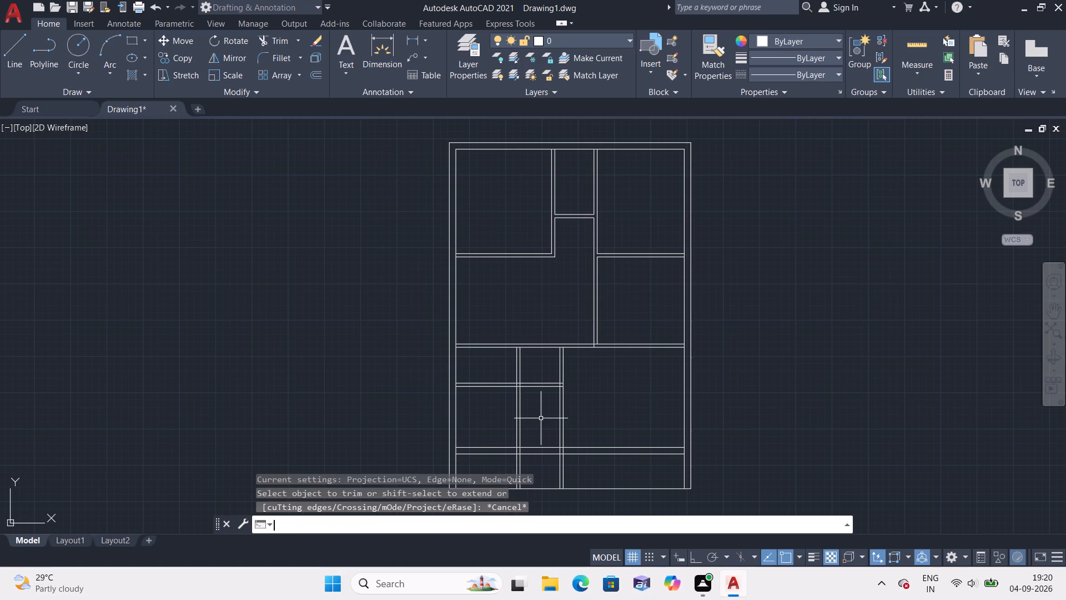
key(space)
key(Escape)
Extend the two lower vertical partition walls up to the upper line of the horizontal wall spanning the plan.
text(exte)
text(nd)
key(space)
click(497, 371)
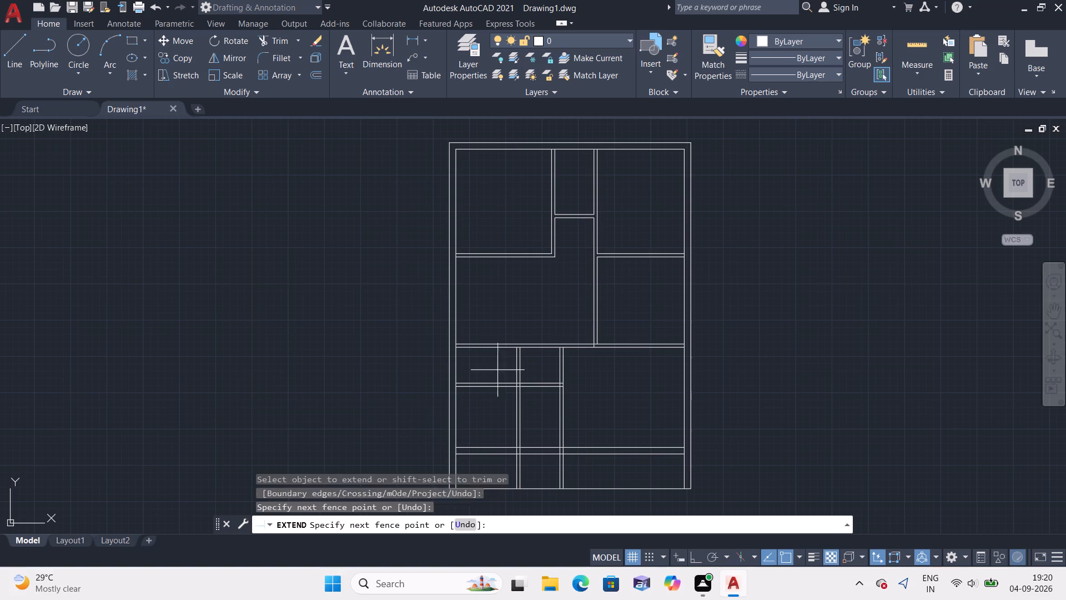
click(573, 369)
key(Escape)
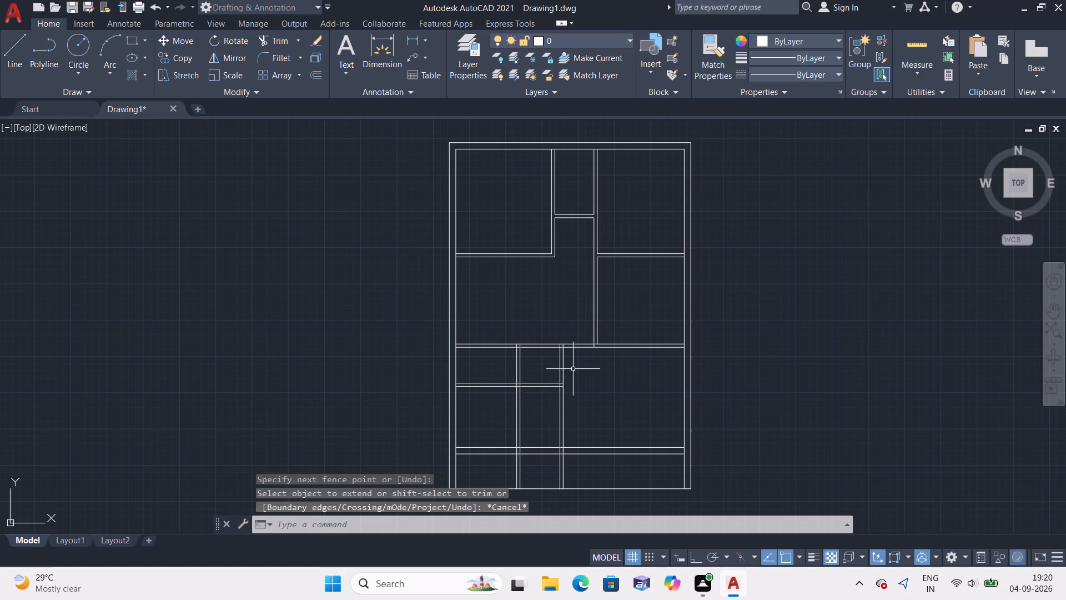
Trim both lines of the horizontal wall between the two lower vertical partitions to open a passage.
text(trim)
key(space)
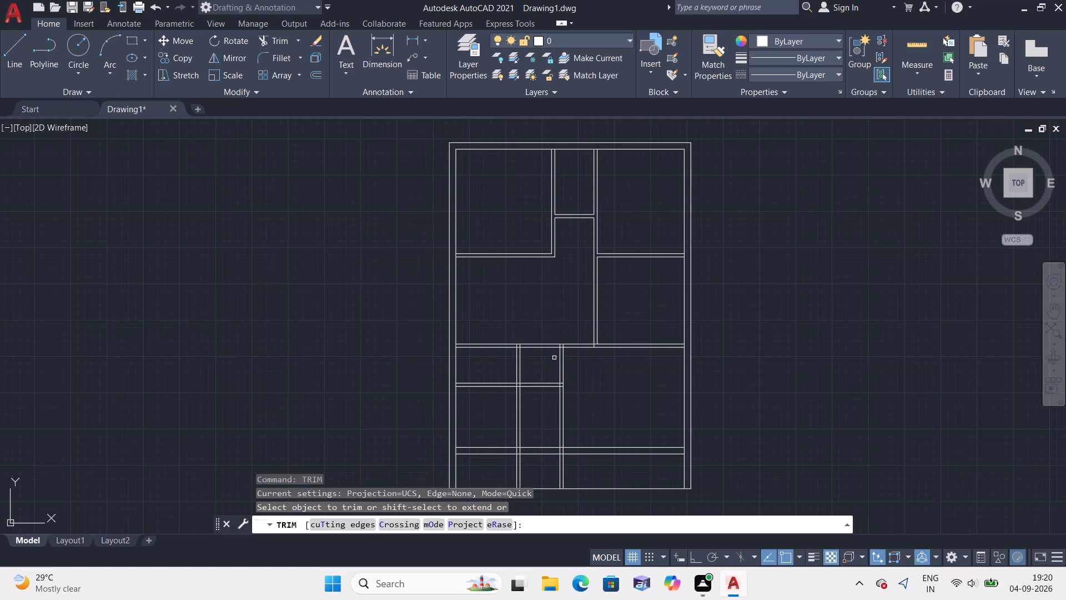
click(538, 339)
click(545, 360)
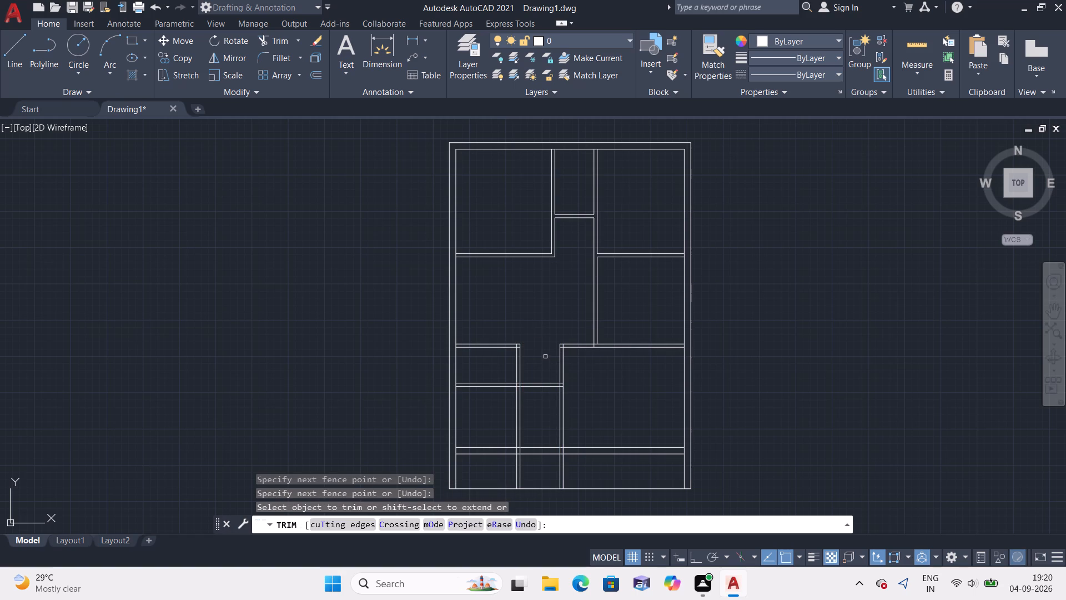
click(545, 357)
scroll(544, 342, up, 3)
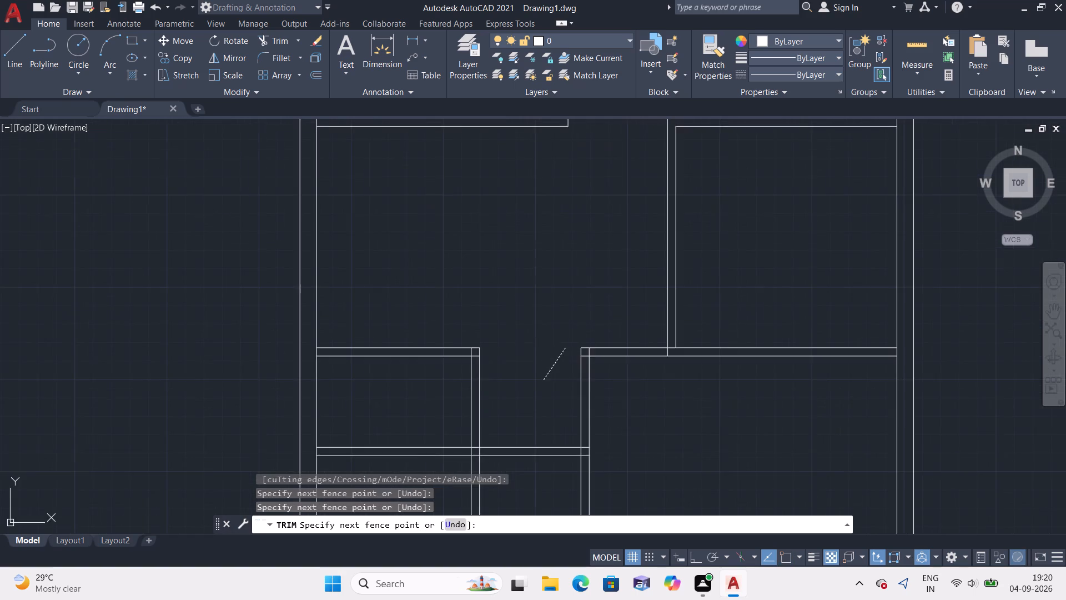
scroll(566, 347, up, 1)
click(542, 352)
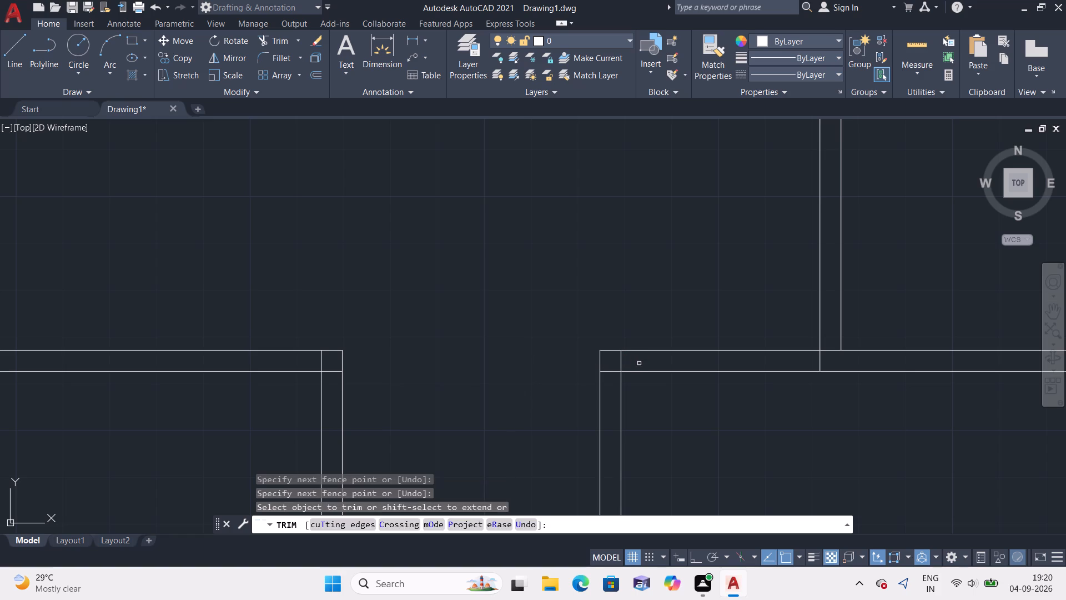
Trim the overlapping line segments at the middle right-hand partition's T-junction and at both wall corners beside the passage opening.
scroll(681, 374, down, 1)
scroll(754, 369, up, 2)
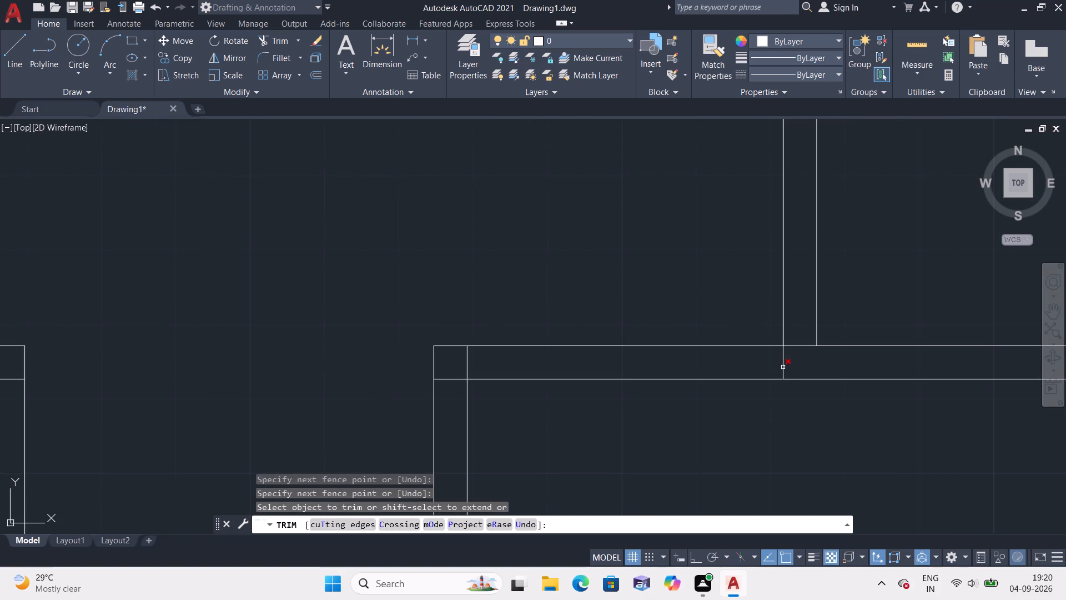
click(784, 367)
click(796, 347)
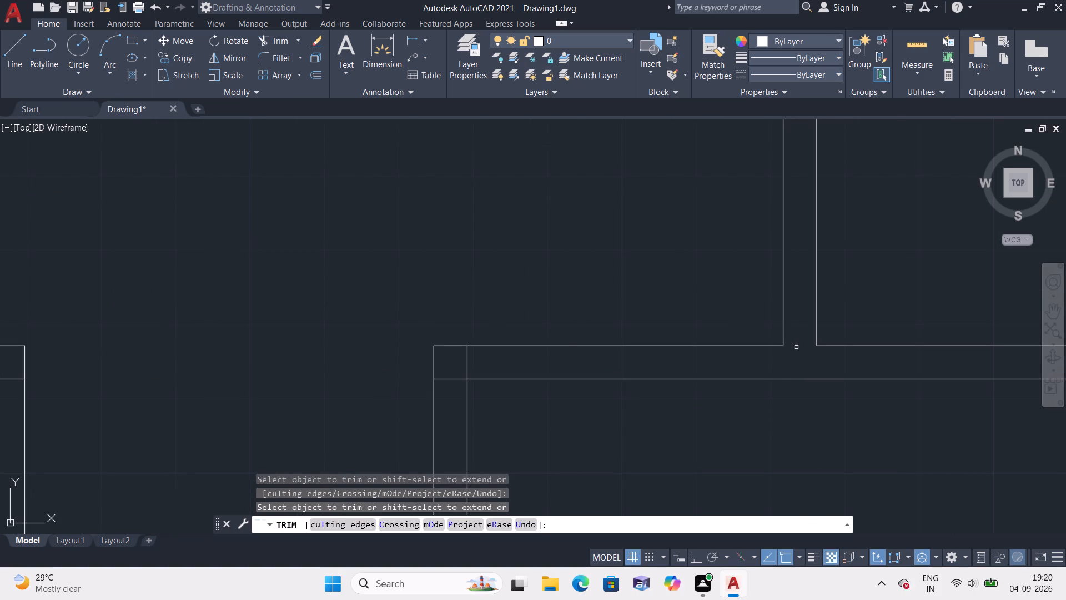
scroll(796, 347, down, 1)
click(591, 359)
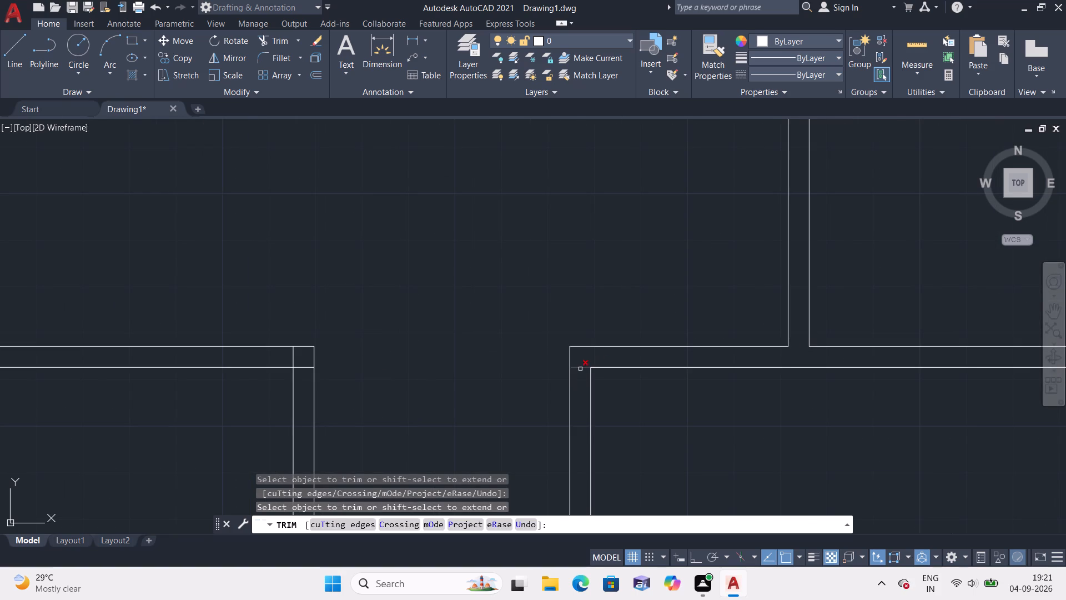
click(580, 369)
scroll(581, 369, down, 2)
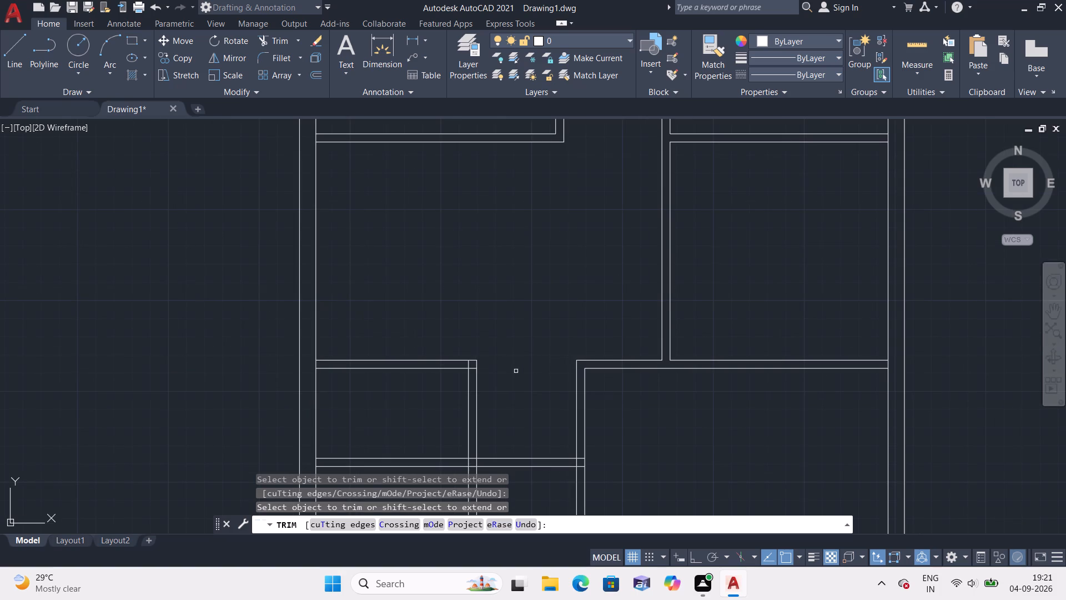
middle_drag(516, 371, 555, 292)
scroll(472, 297, up, 2)
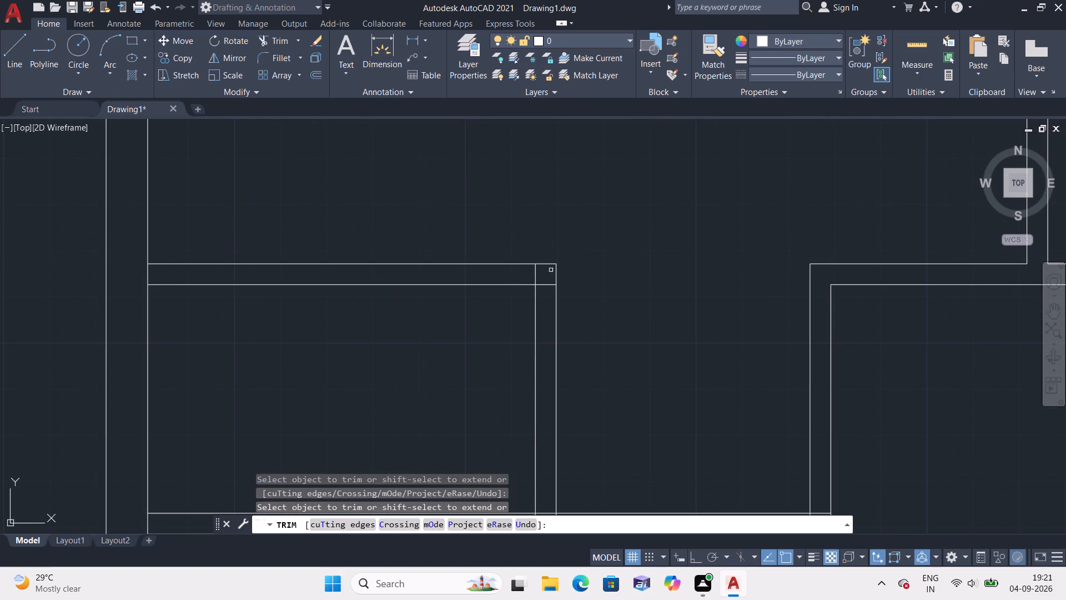
click(534, 274)
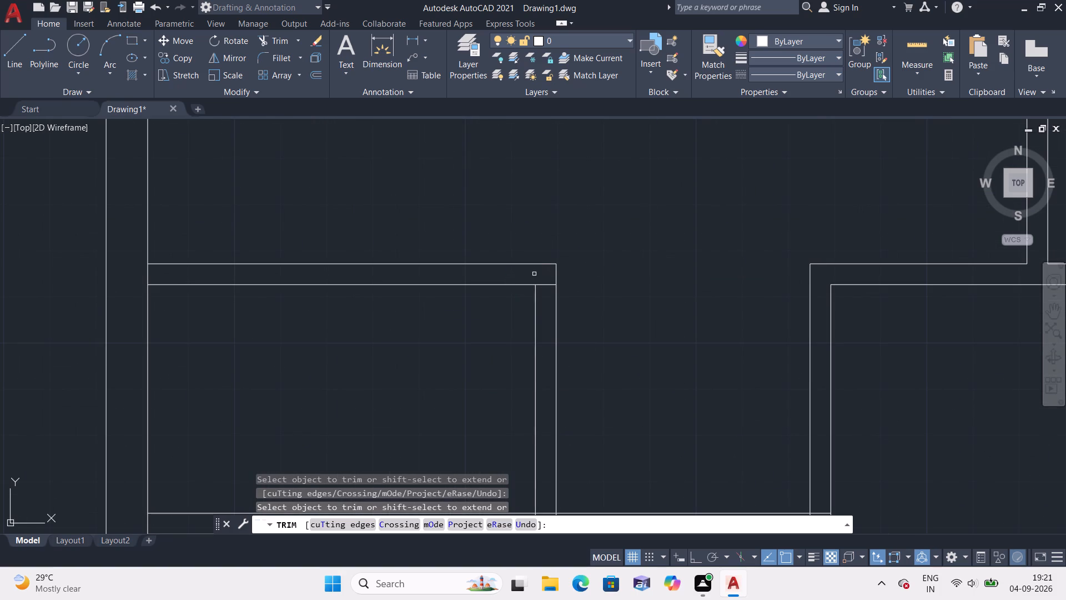
click(542, 285)
Trim away the part of the short horizontal partition that crosses the lower-left room.
scroll(544, 302, down, 3)
middle_drag(616, 320, 615, 310)
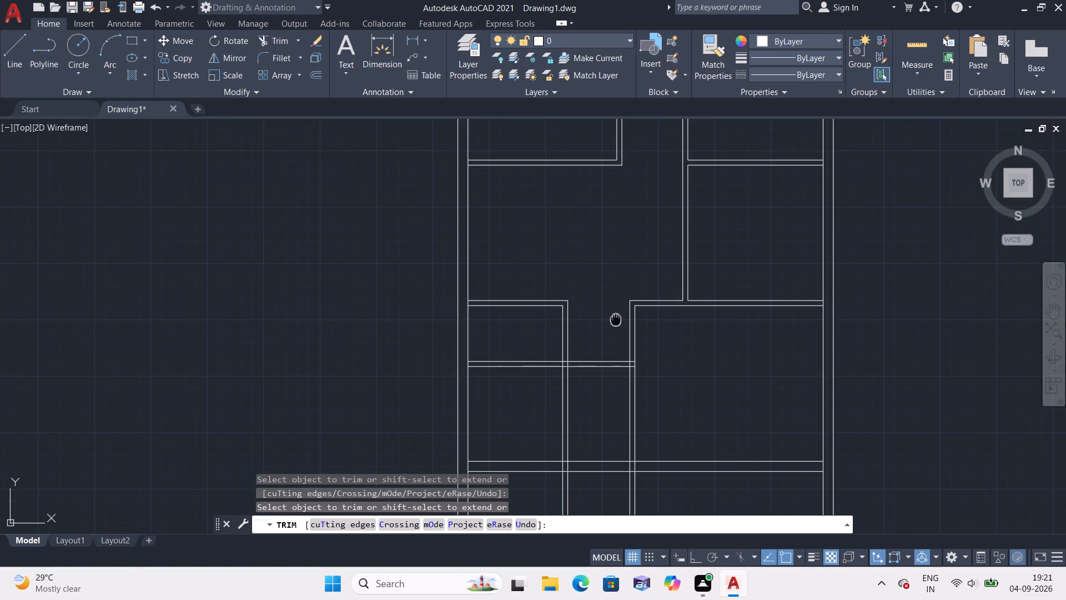
middle_drag(615, 310, 609, 250)
scroll(609, 250, down, 1)
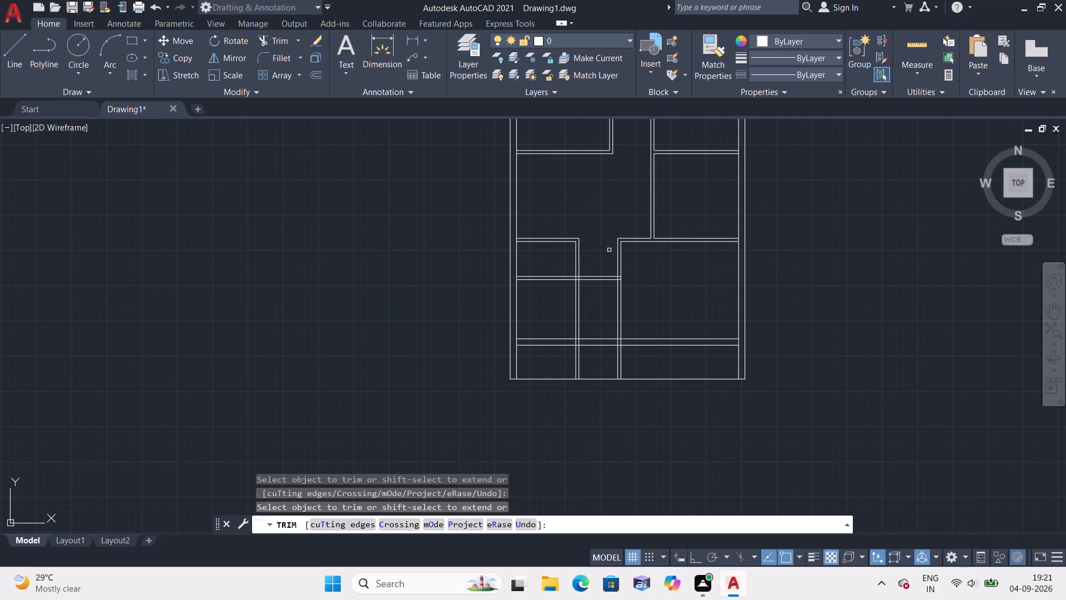
scroll(526, 287, up, 1)
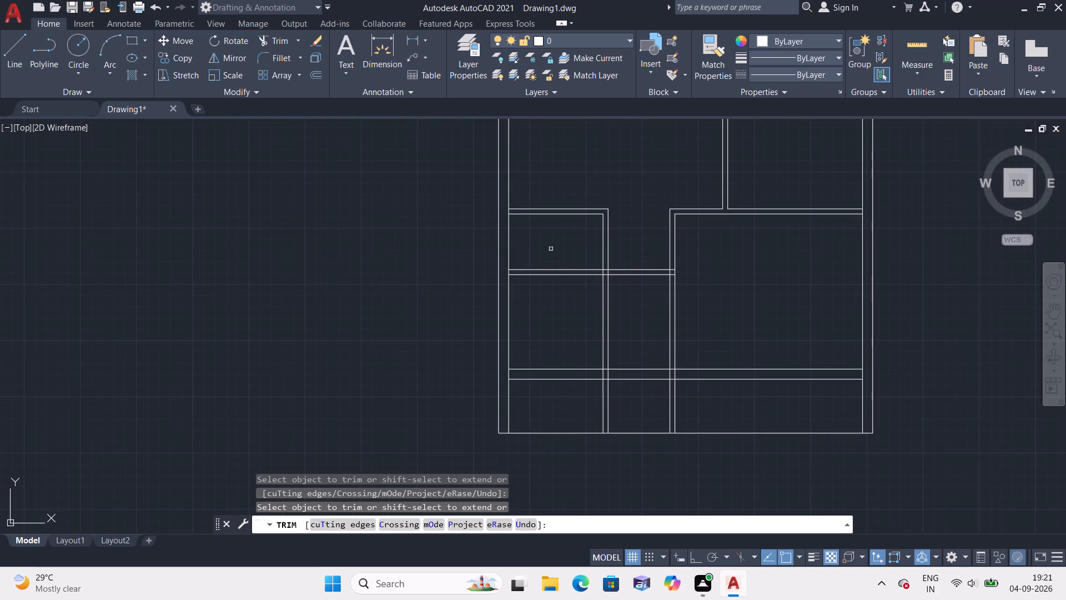
drag(554, 242, 561, 288)
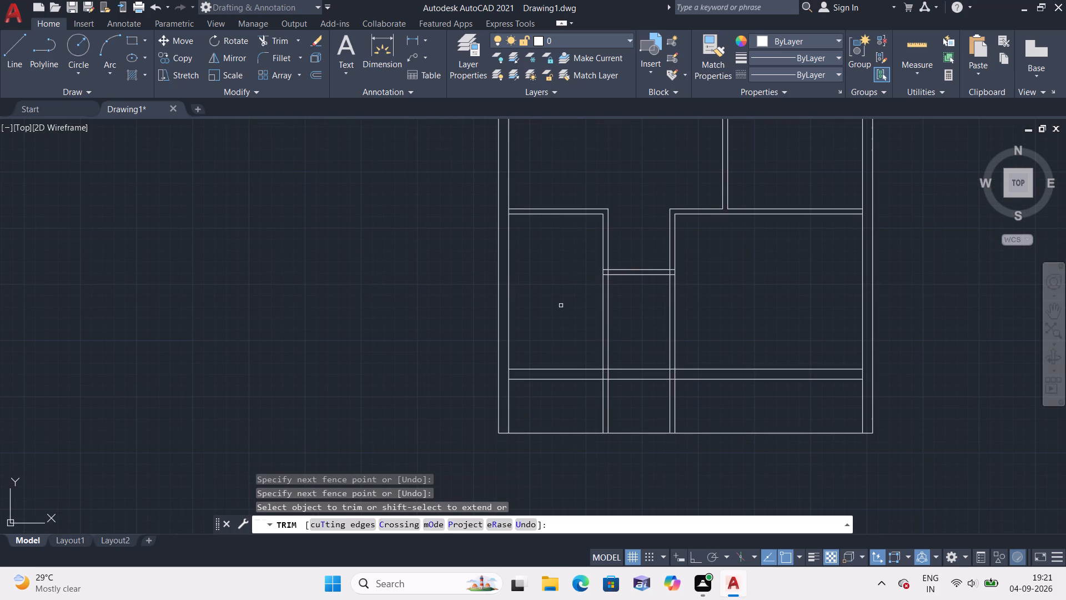
middle_drag(562, 325, 560, 305)
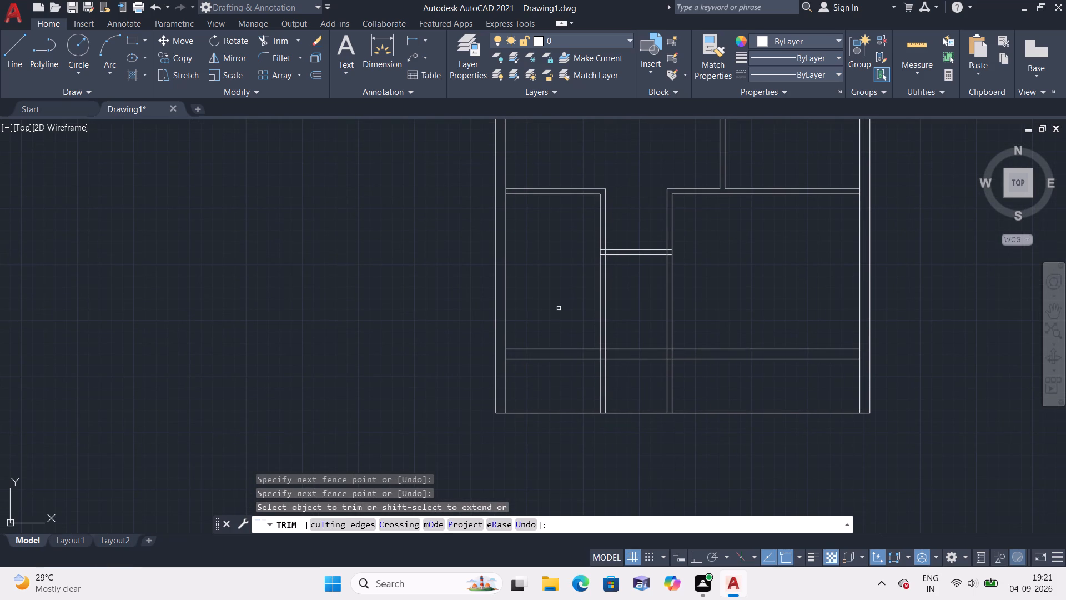
click(552, 320)
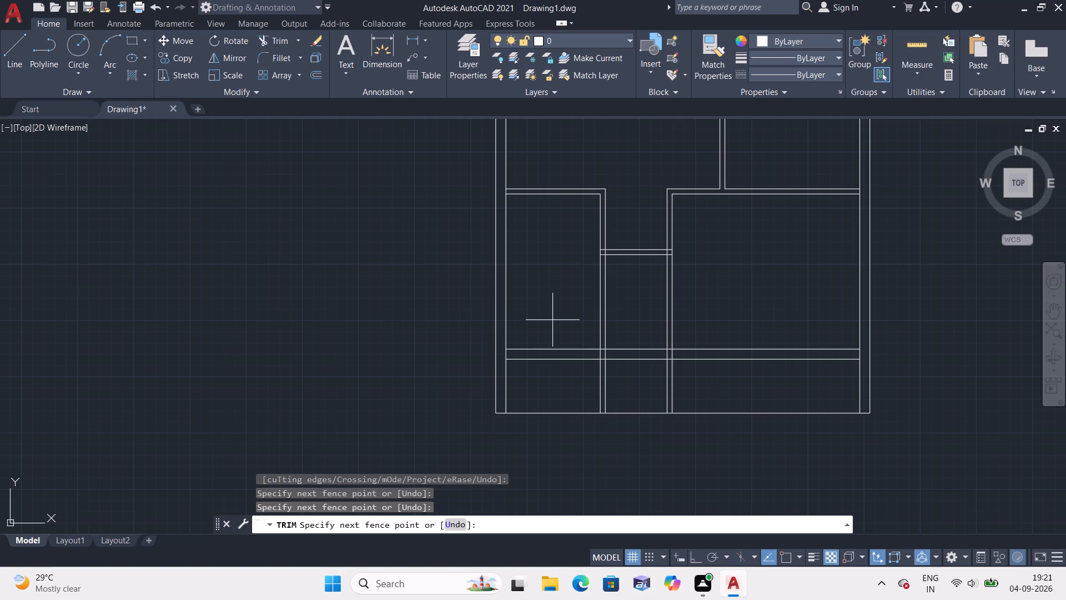
click(552, 313)
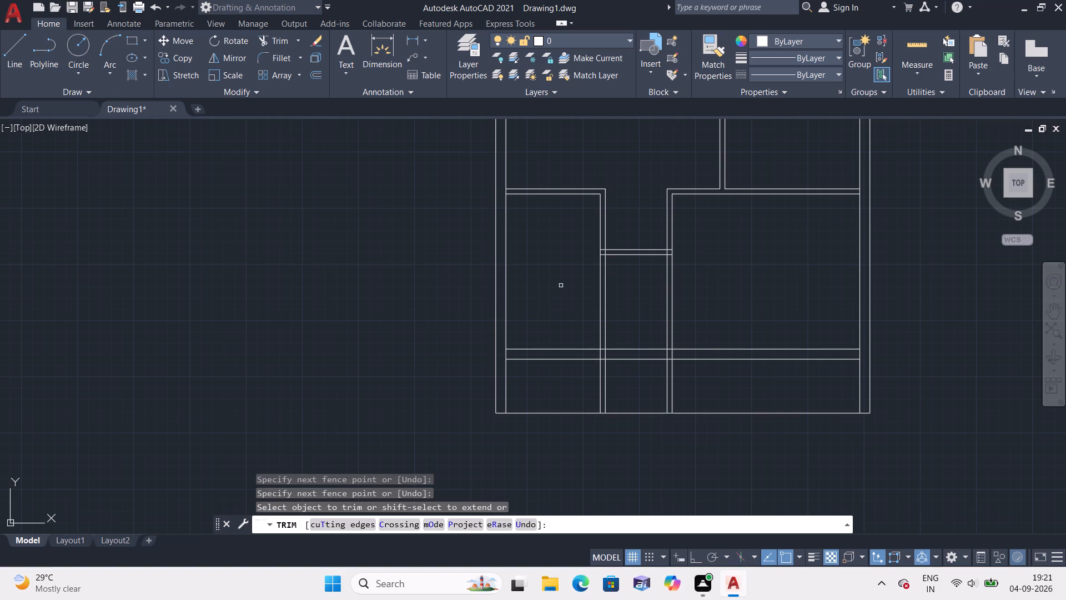
Trim the overlapping lines where the short passage partition meets the left vertical partition, forming an open T-junction.
scroll(618, 272, up, 2)
scroll(562, 271, up, 2)
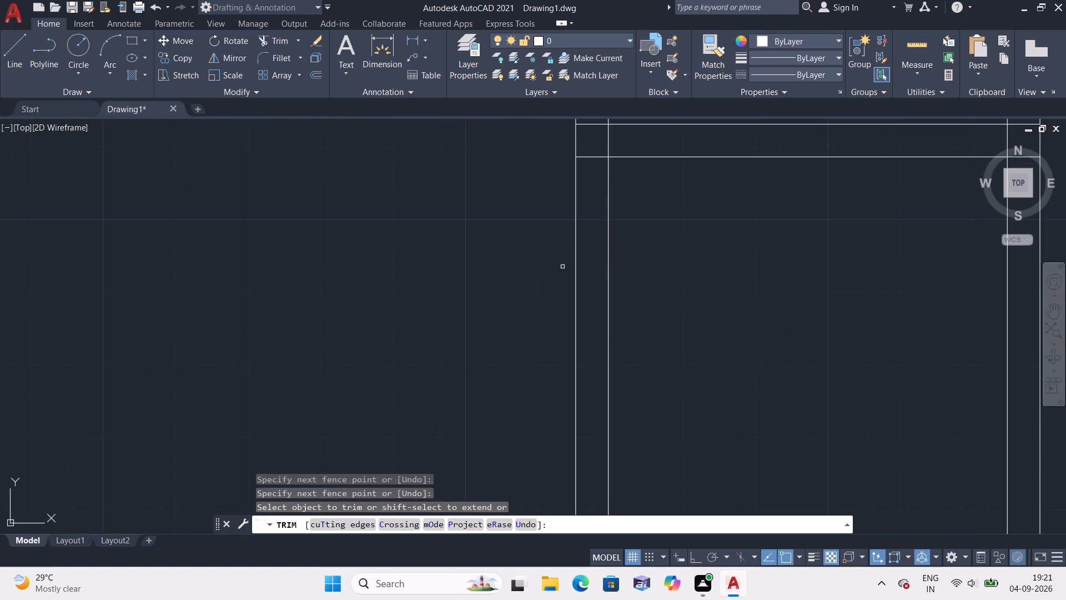
scroll(622, 204, down, 1)
middle_drag(630, 268, 633, 292)
scroll(596, 178, up, 1)
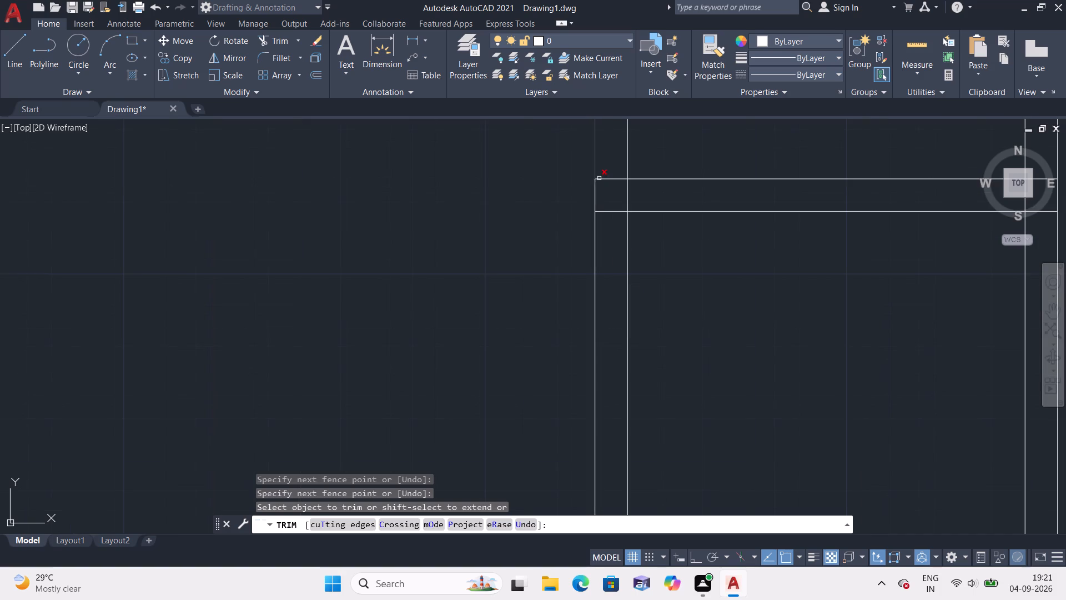
click(611, 169)
click(614, 218)
click(627, 193)
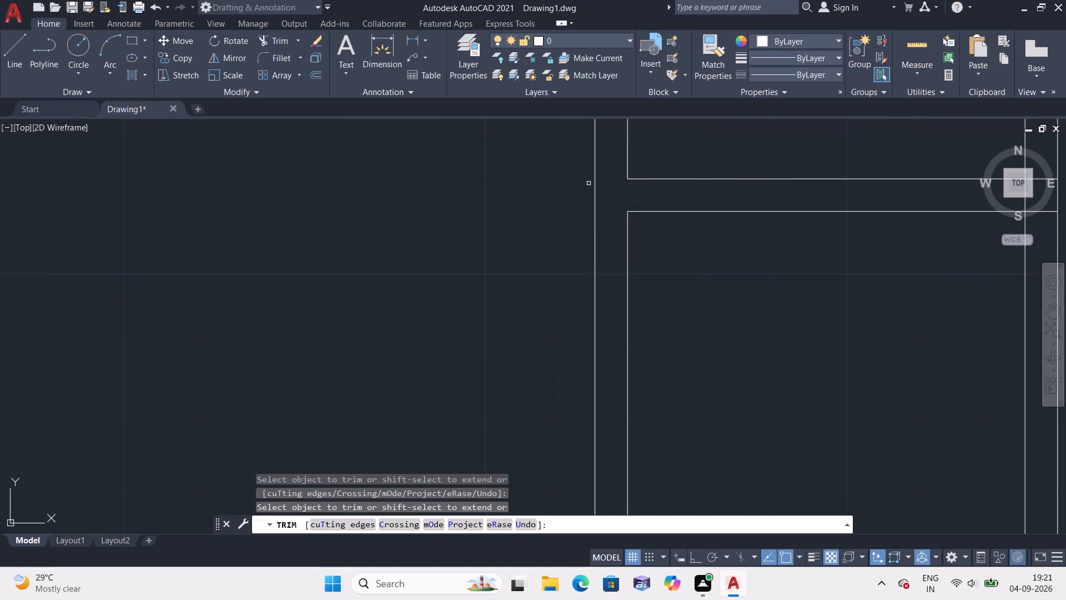
Trim the short passage partition's two line ends that project into the right vertical partition.
scroll(588, 186, down, 1)
scroll(775, 260, down, 1)
middle_drag(775, 261, 734, 276)
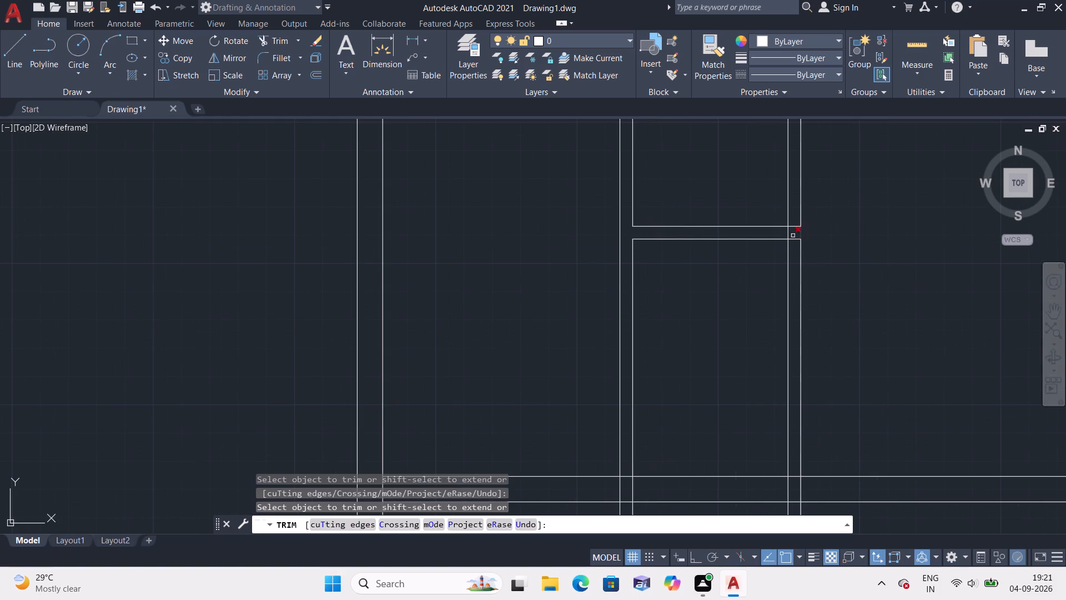
scroll(787, 237, up, 1)
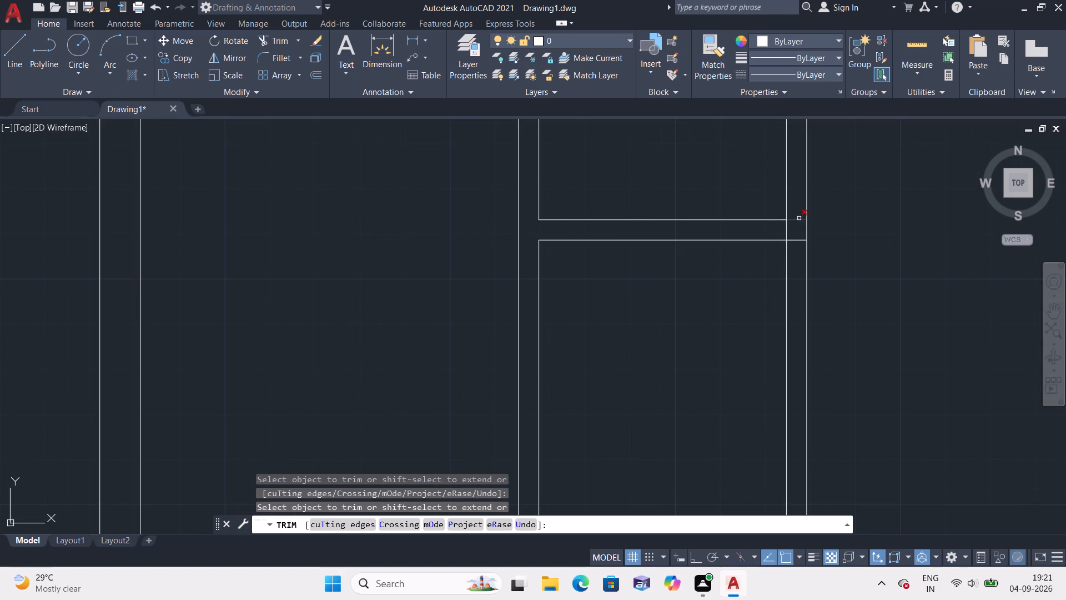
click(799, 218)
click(798, 242)
key(Escape)
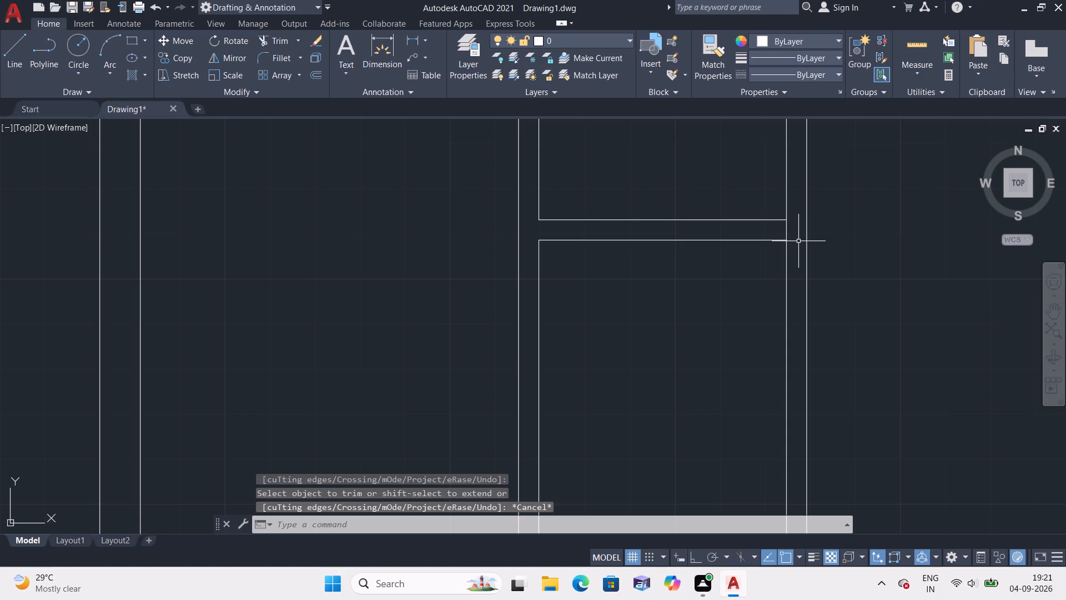
Add a vertical linear dimension between the top and bottom inner walls of the upper-left room, placed inside the room.
scroll(798, 241, down, 1)
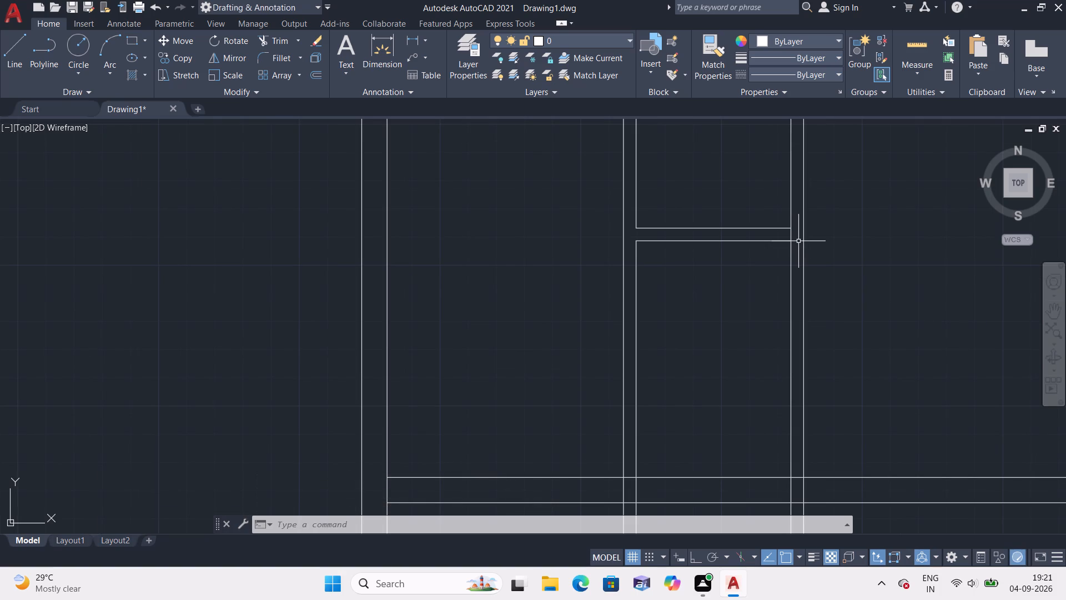
scroll(798, 241, up, 1)
scroll(798, 241, down, 3)
scroll(705, 217, down, 1)
middle_drag(693, 229, 644, 344)
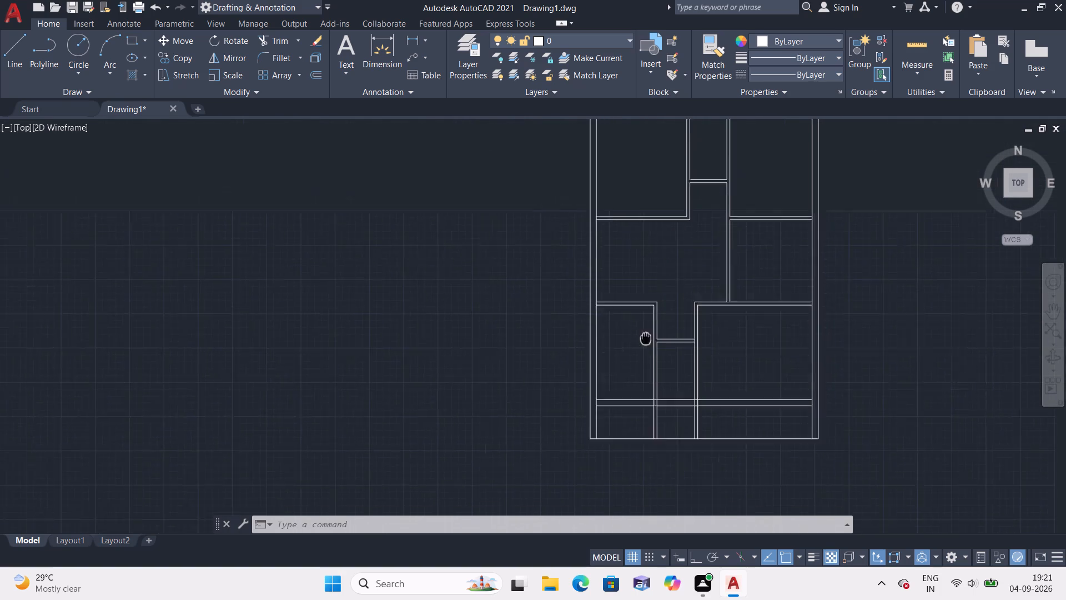
click(423, 42)
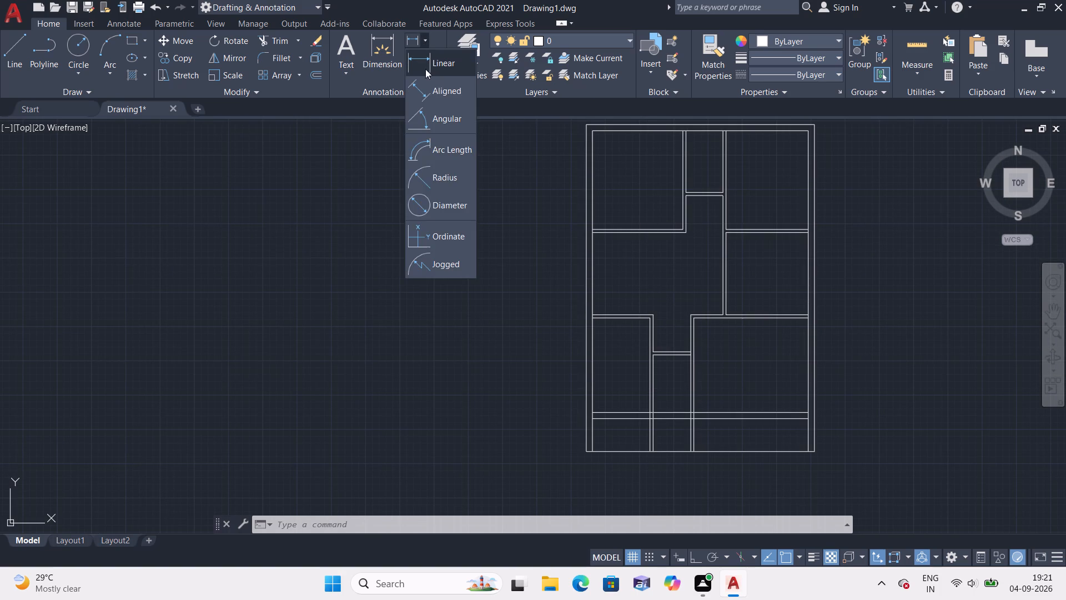
click(439, 63)
scroll(589, 131, up, 1)
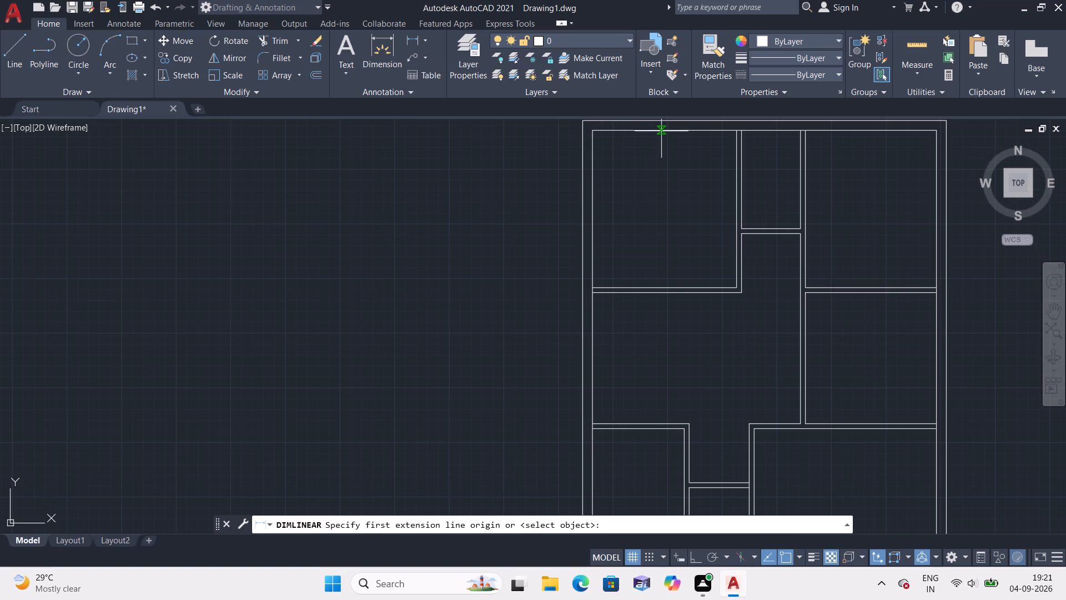
click(661, 131)
click(670, 287)
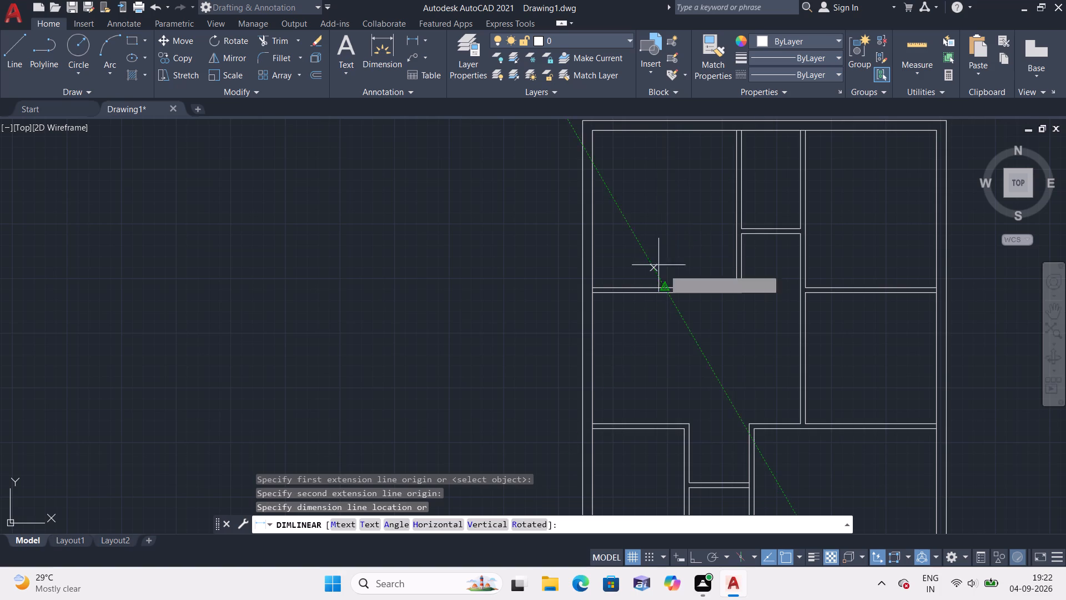
click(626, 246)
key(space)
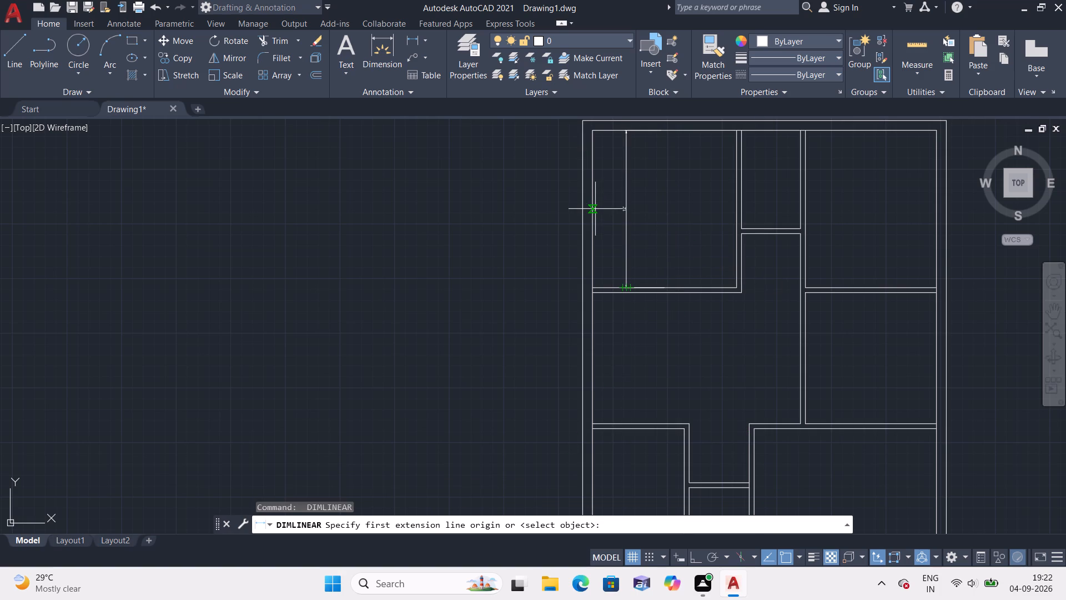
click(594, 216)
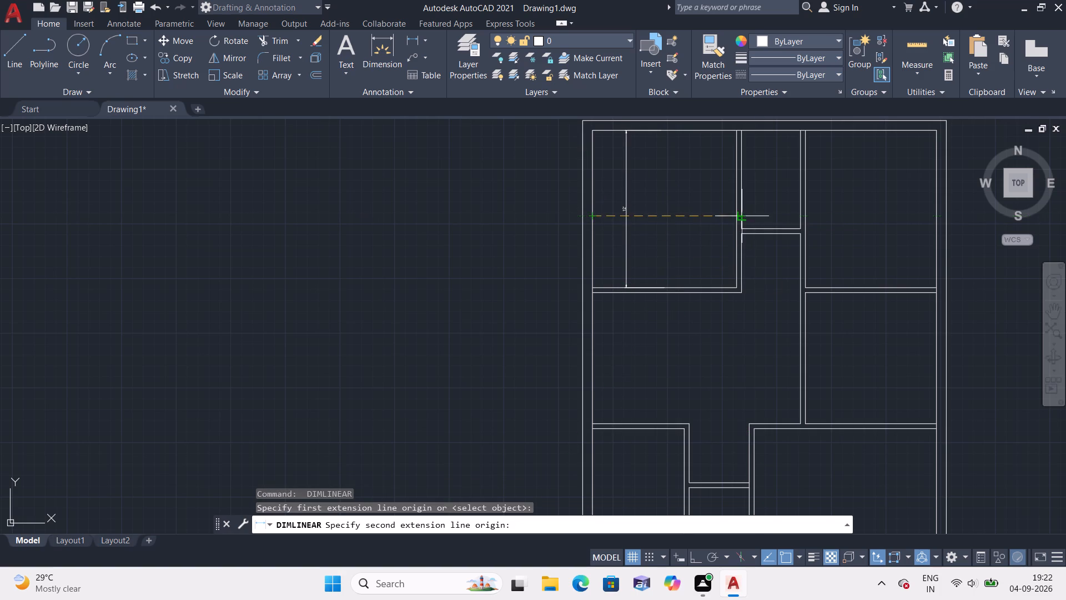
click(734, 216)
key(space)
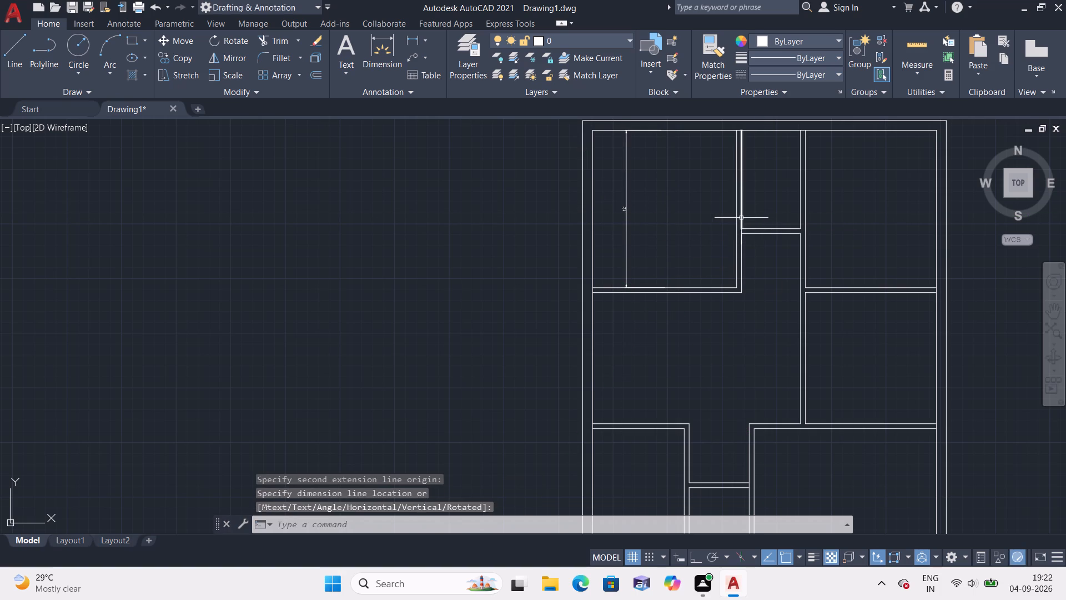
Add a horizontal linear dimension between the left and right inner walls of the upper-left room, placed inside the room.
key(space)
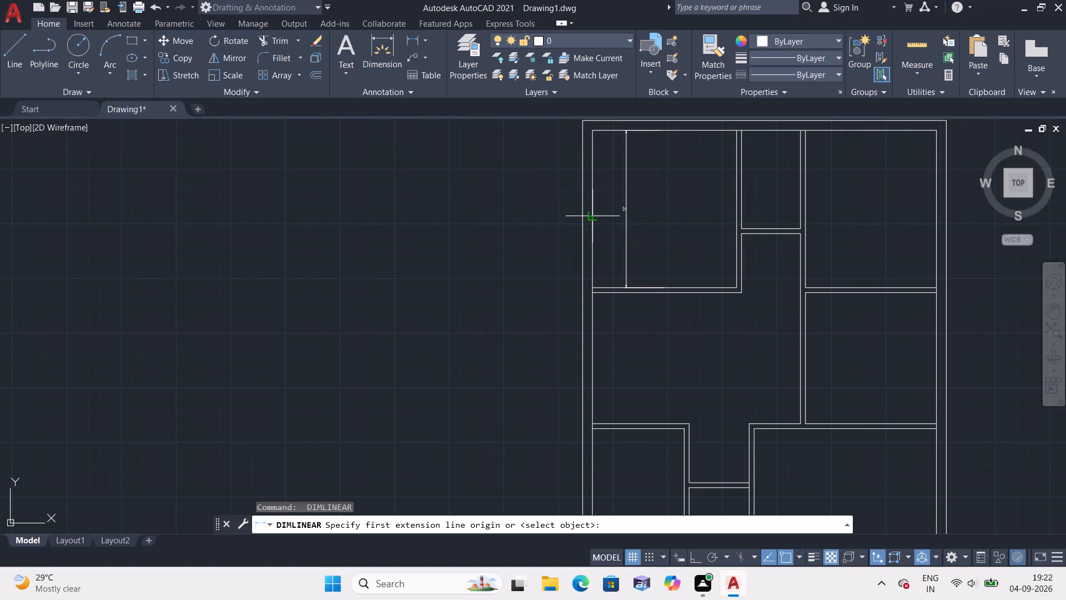
click(592, 218)
scroll(727, 217, up, 2)
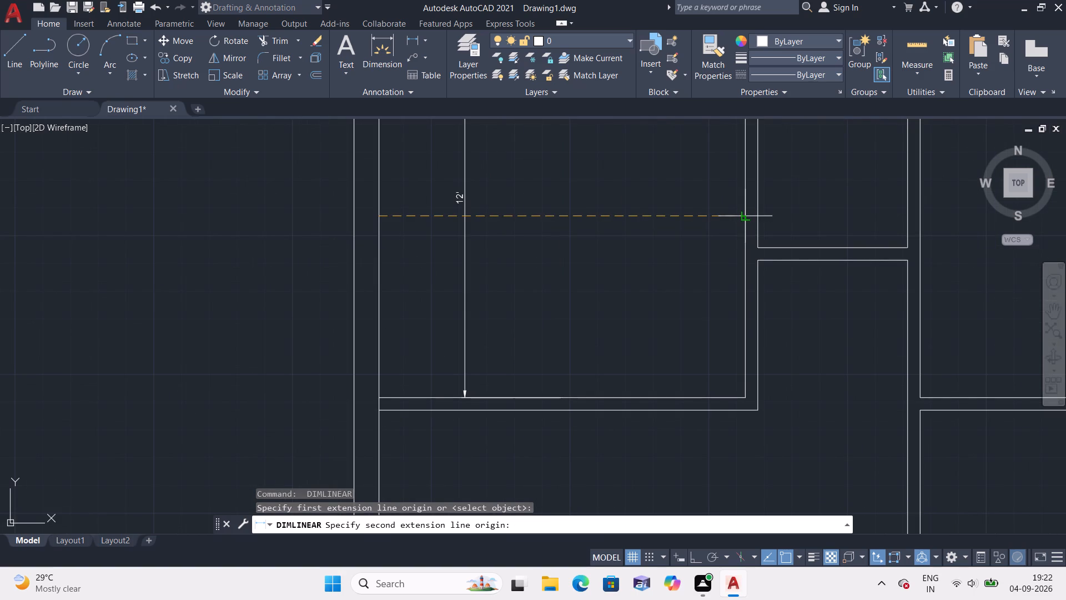
click(743, 215)
click(700, 211)
Add a horizontal linear dimension between the side walls of the small top-middle room, placed inside the room.
key(space)
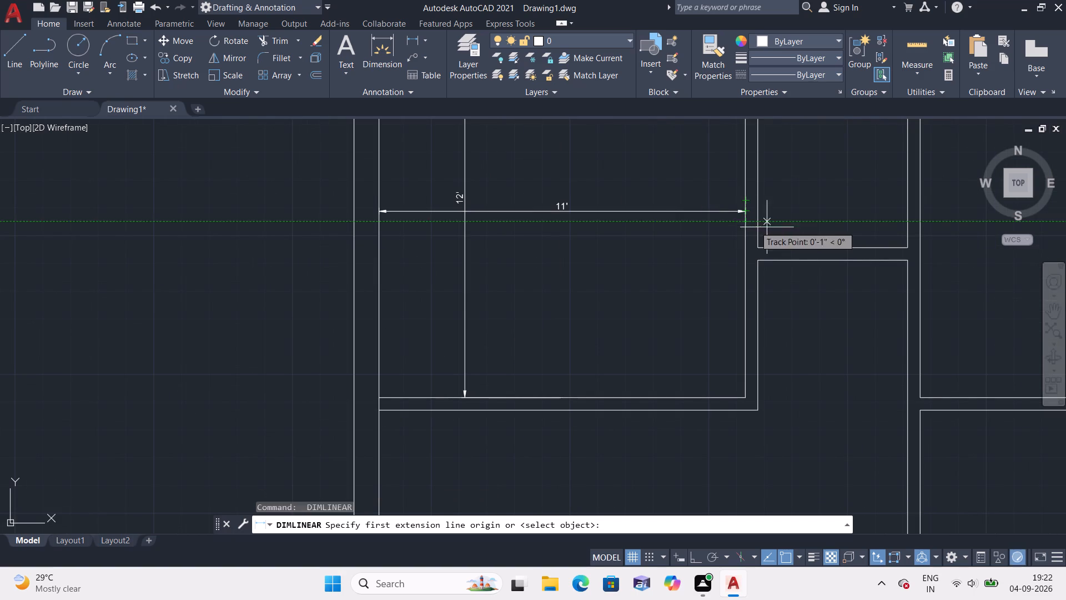
scroll(798, 227, down, 1)
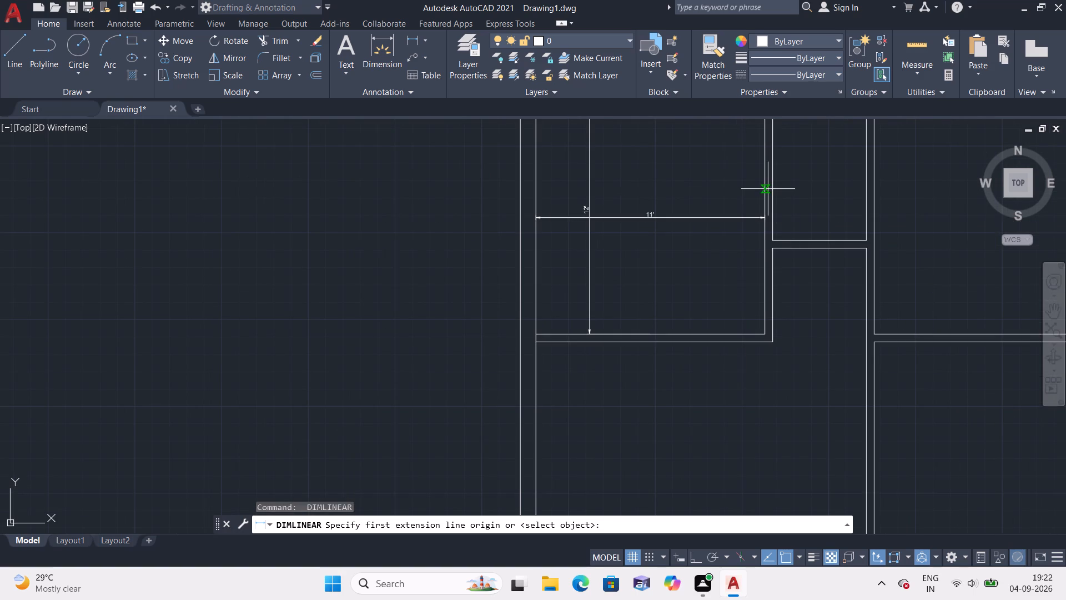
click(774, 186)
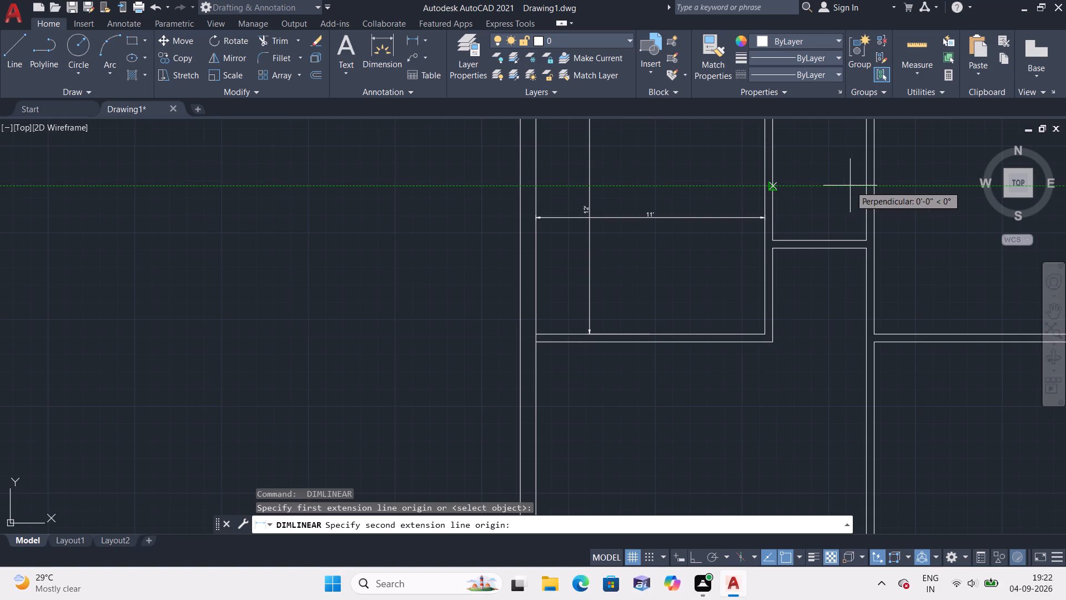
click(866, 187)
click(846, 188)
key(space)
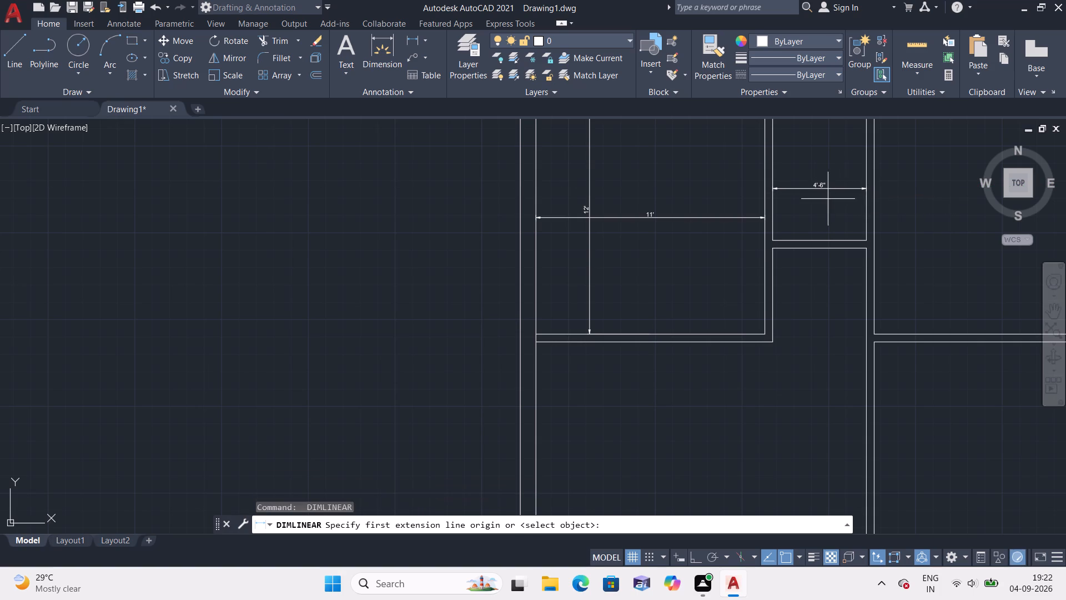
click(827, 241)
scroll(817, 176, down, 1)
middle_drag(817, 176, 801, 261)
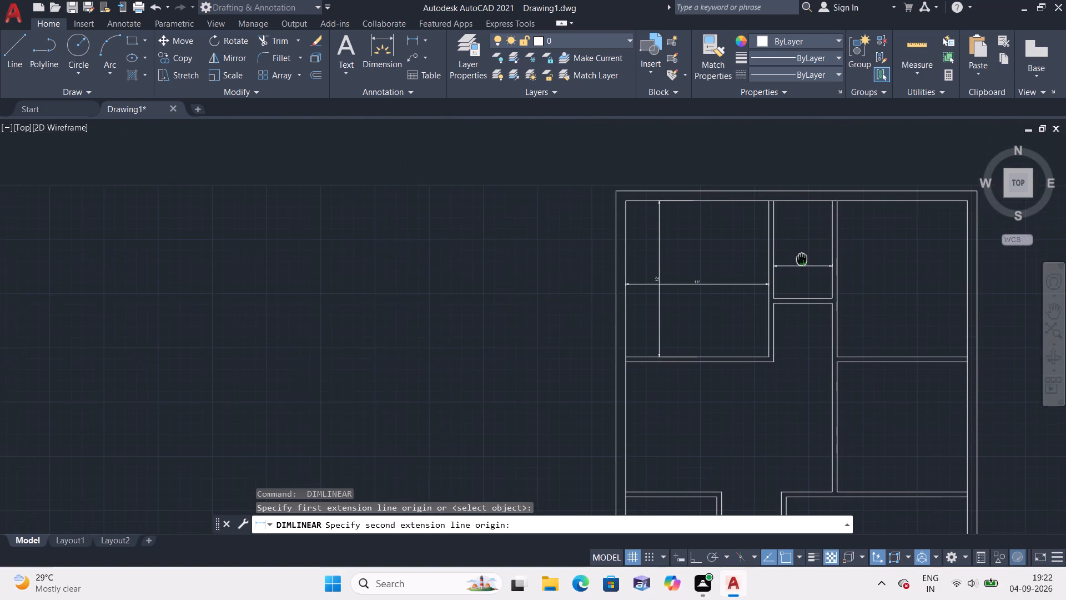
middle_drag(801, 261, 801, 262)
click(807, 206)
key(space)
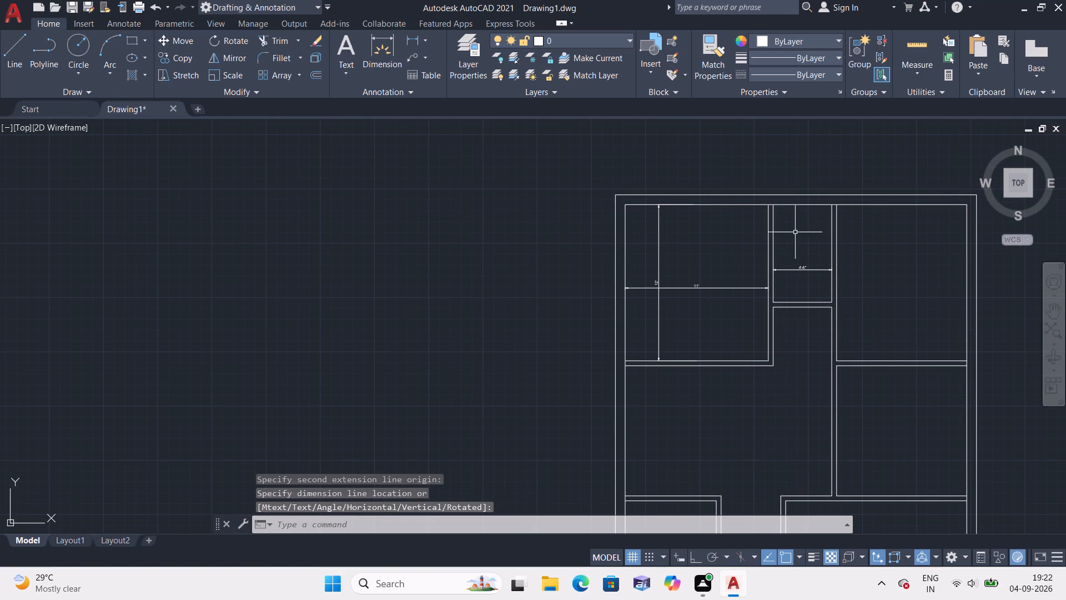
Add a vertical linear dimension between the top and bottom inner walls of the small top-middle room.
key(space)
click(802, 205)
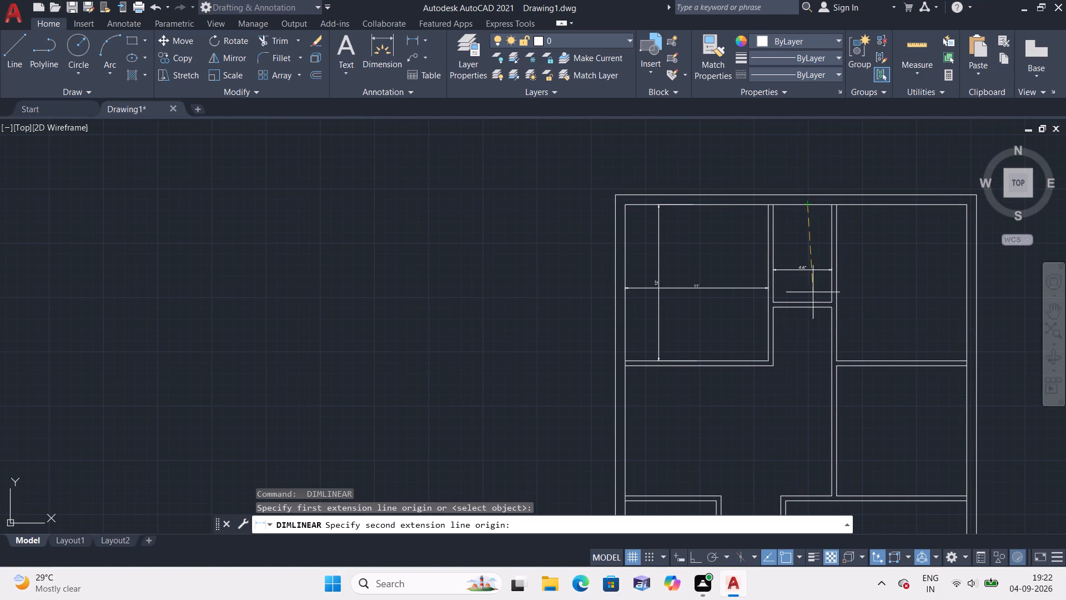
click(811, 300)
click(811, 289)
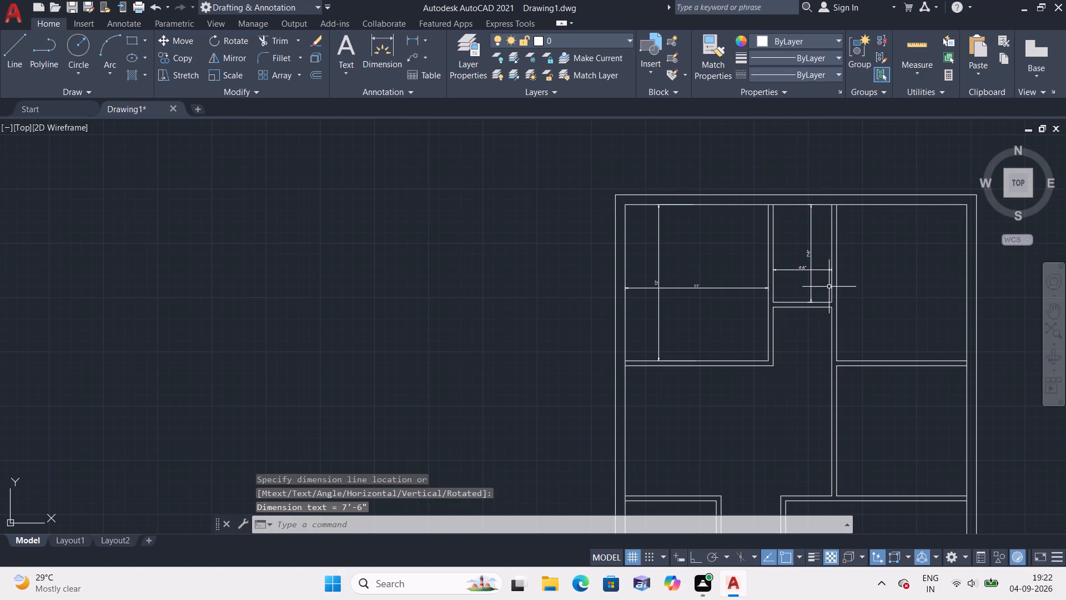
Add linear dimensions inside the upper-right room, horizontally from its left partition to the outer wall and vertically between top and bottom walls.
key(space)
click(837, 298)
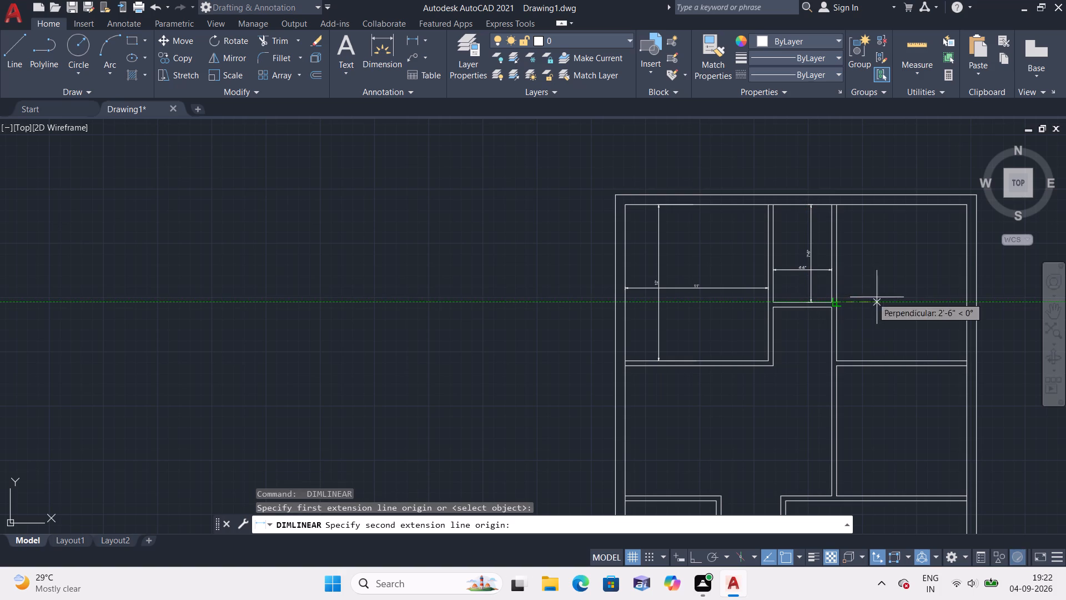
click(964, 303)
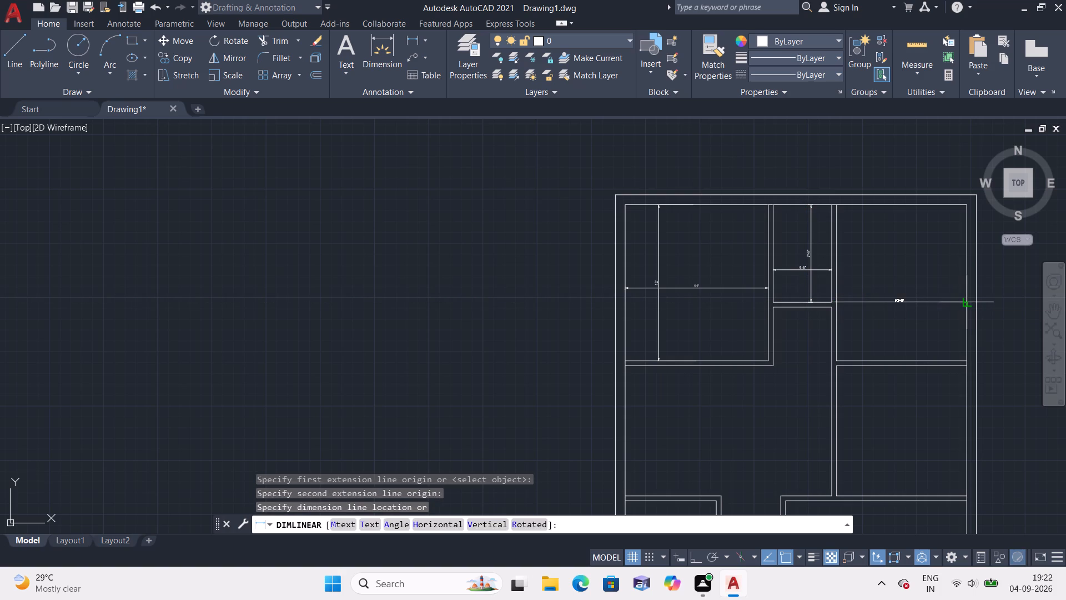
click(947, 278)
key(space)
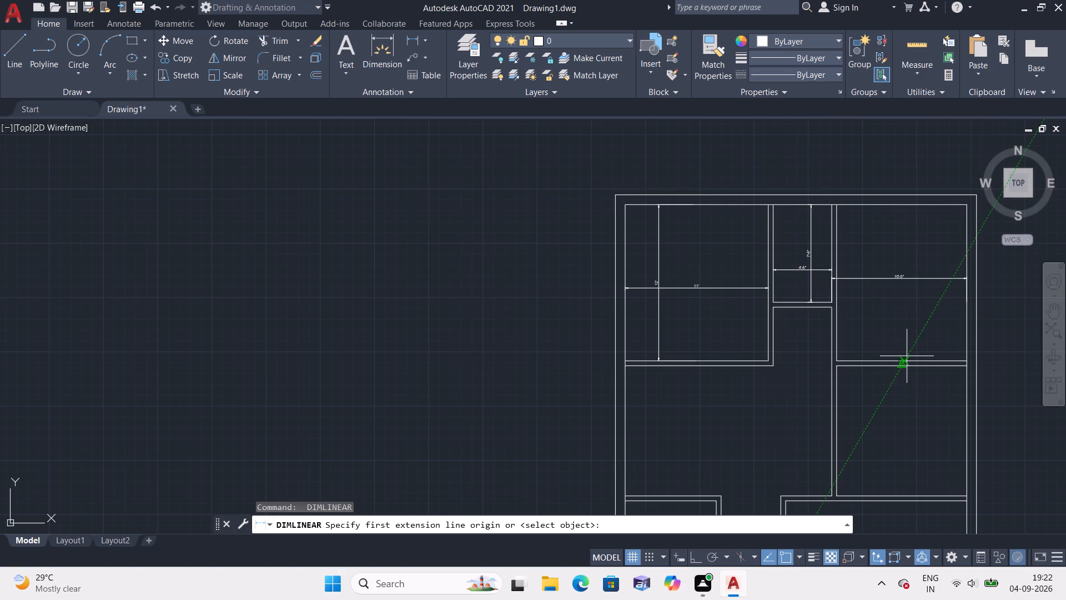
click(908, 358)
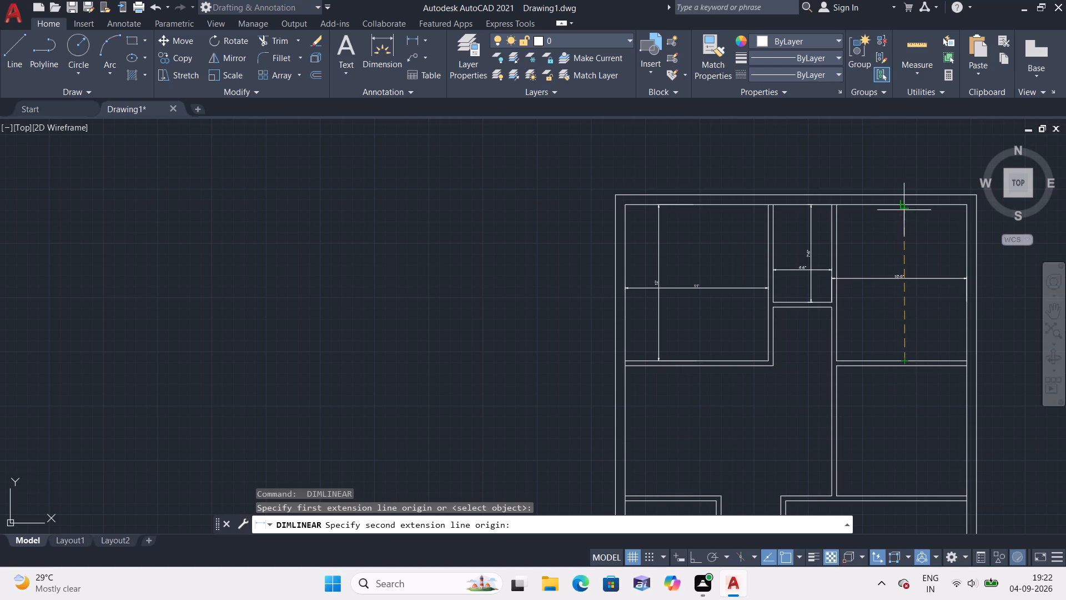
click(905, 208)
click(860, 251)
Add vertical and horizontal linear dimensions between the inner walls of the middle-right room, crossing inside the room.
middle_drag(918, 263, 893, 207)
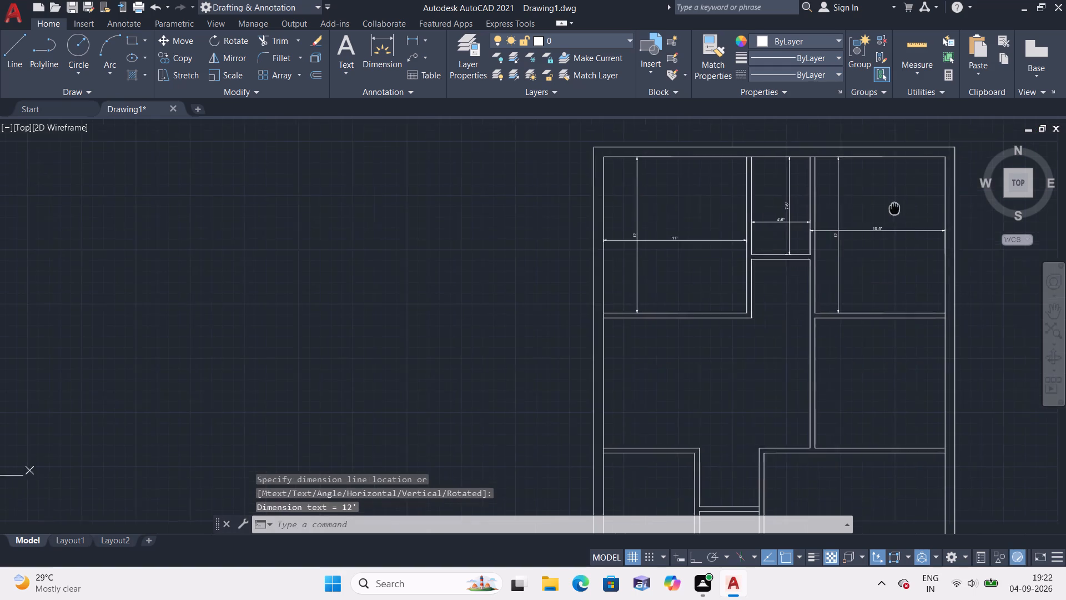
middle_drag(893, 207, 878, 177)
key(space)
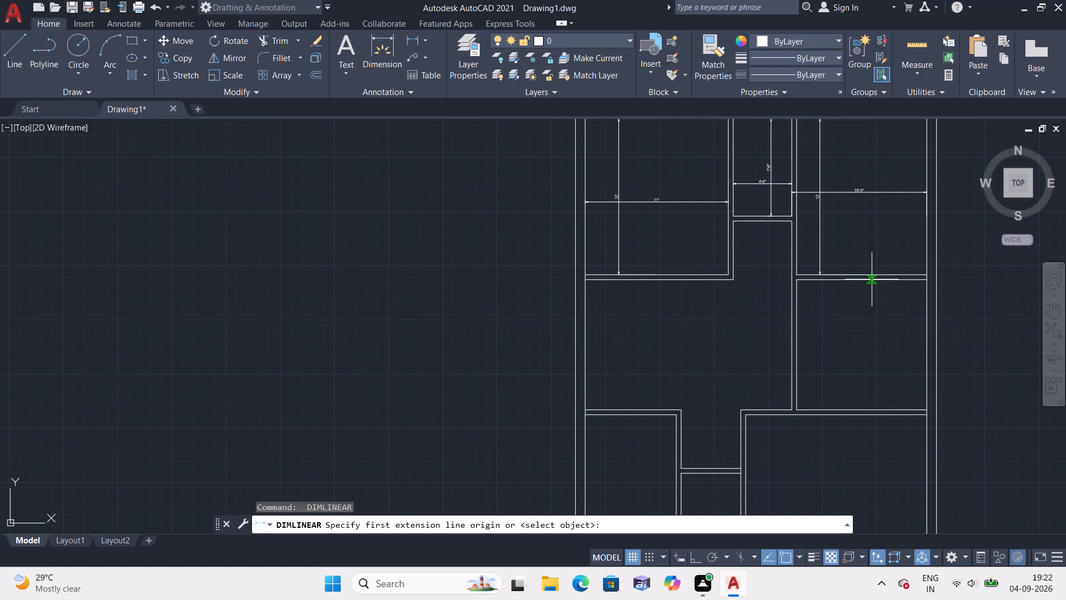
click(872, 279)
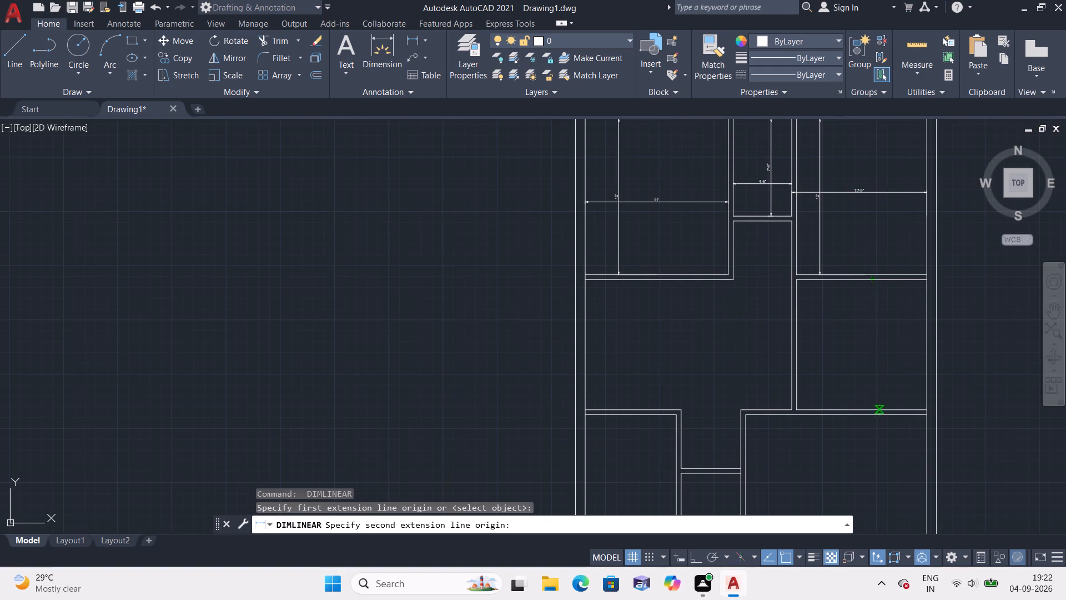
click(879, 412)
click(861, 386)
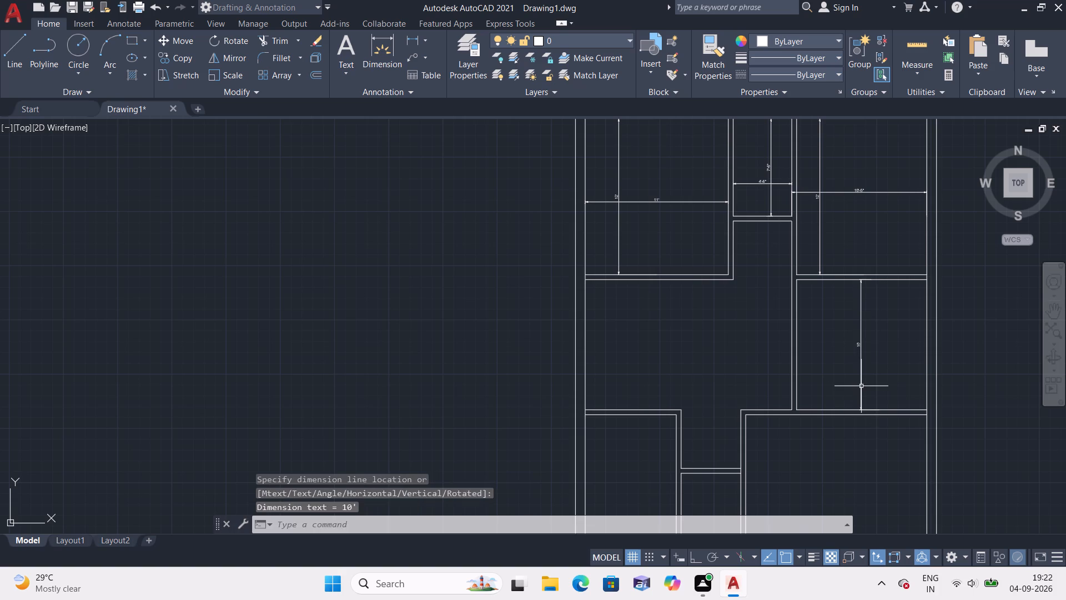
key(space)
click(798, 365)
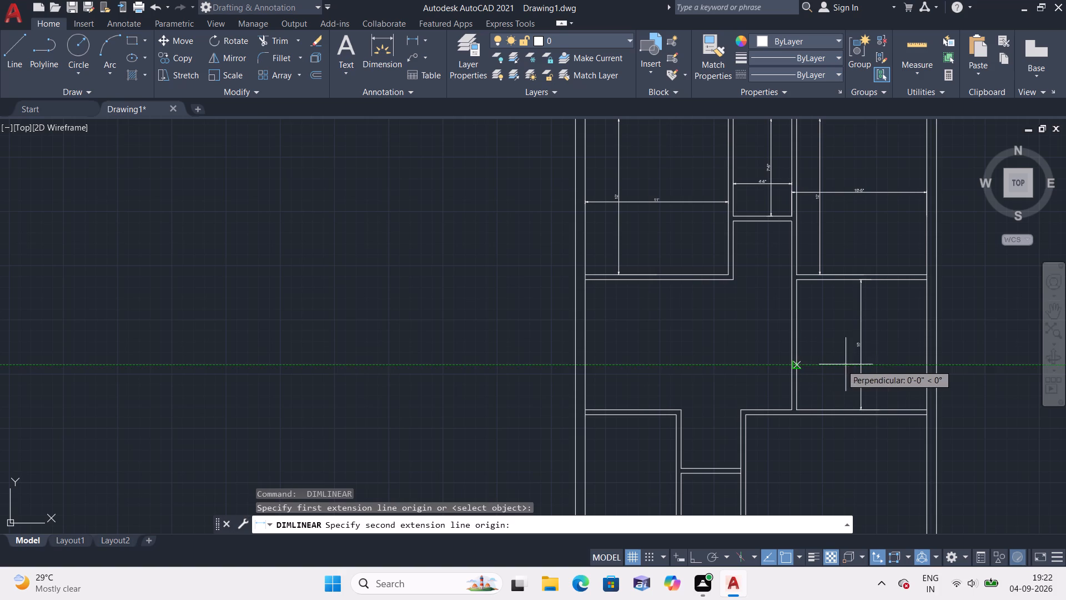
click(925, 362)
click(911, 350)
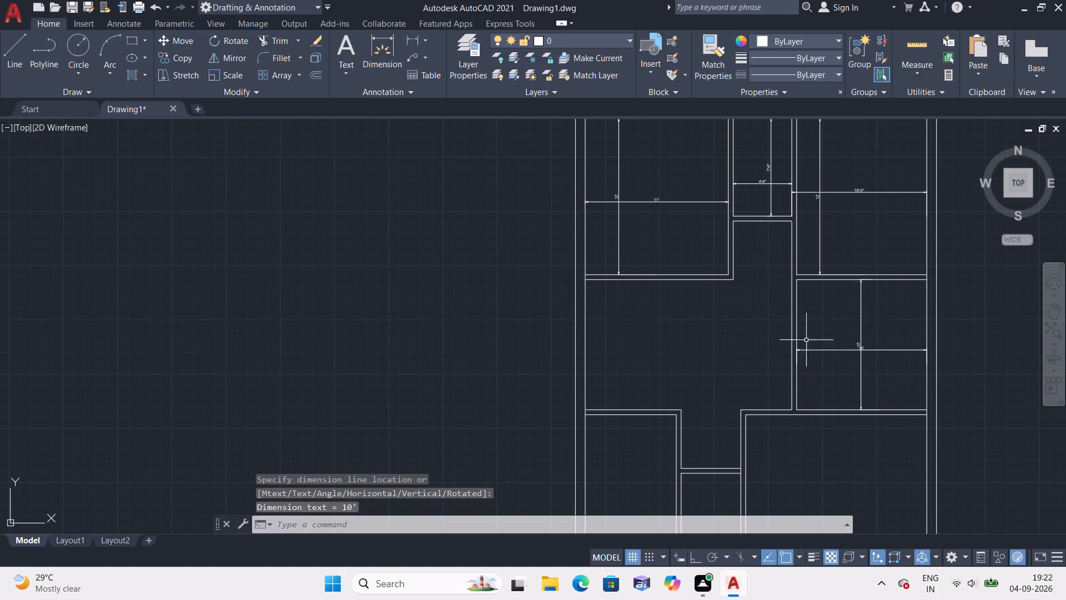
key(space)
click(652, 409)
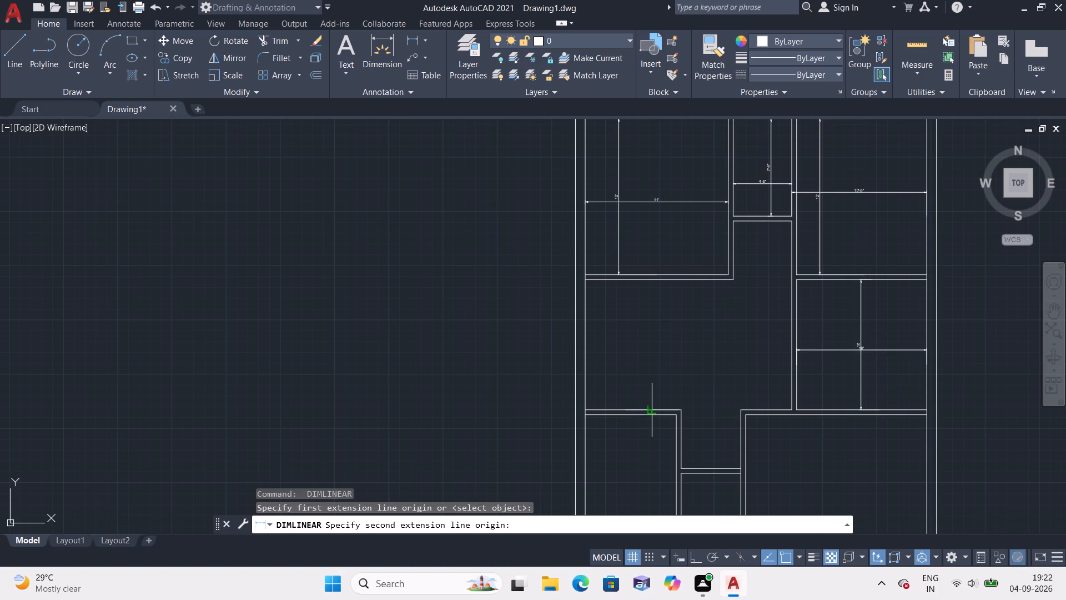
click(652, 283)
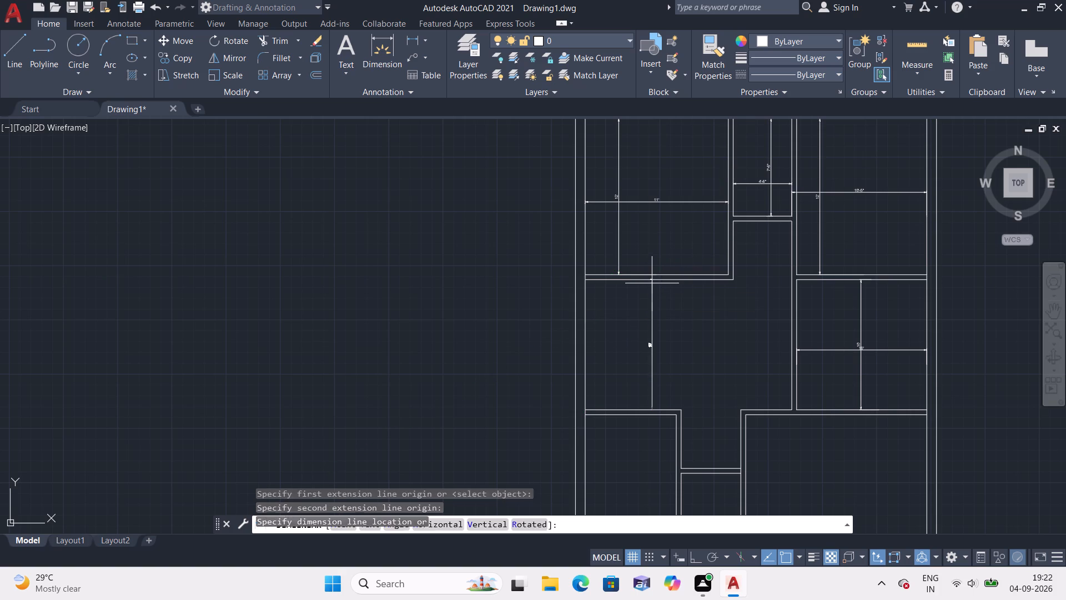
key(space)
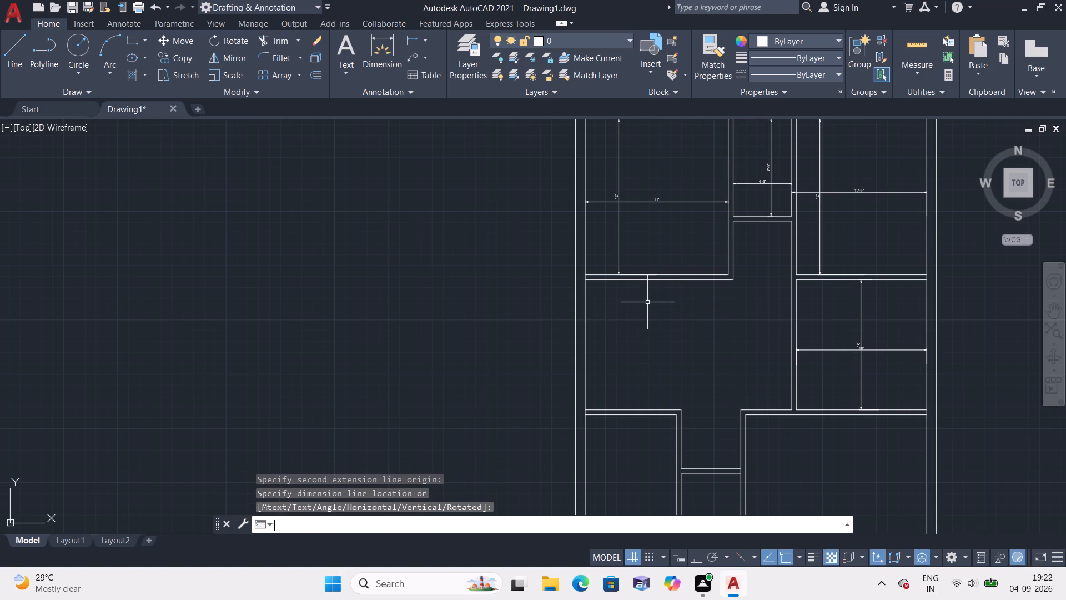
Add linear dimensions inside the large middle-left space, vertically between its horizontal partitions and horizontally from the outer wall to the right partition.
key(space)
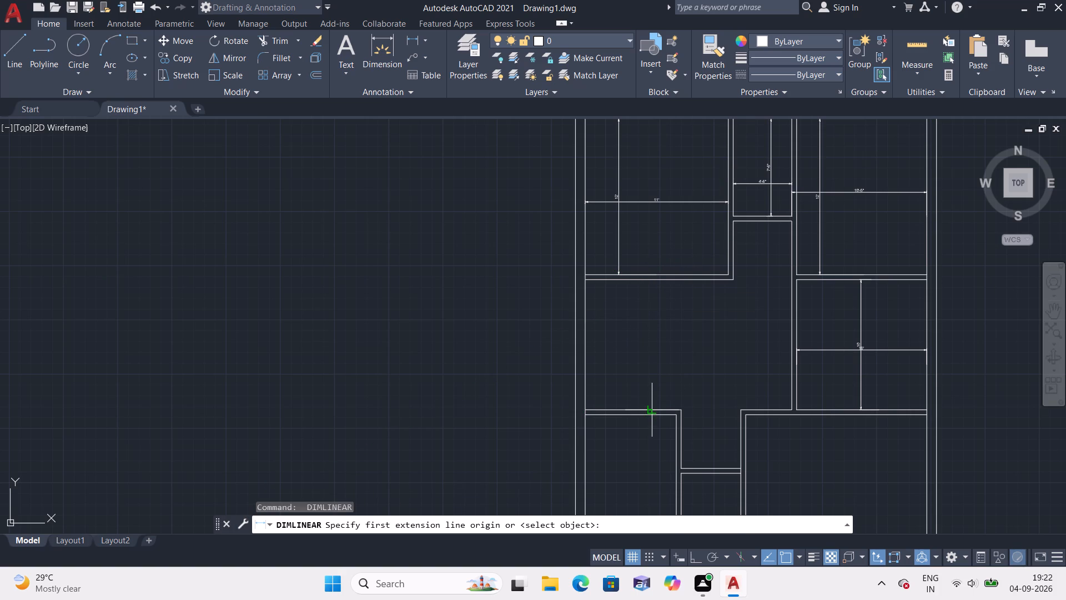
click(652, 407)
click(656, 278)
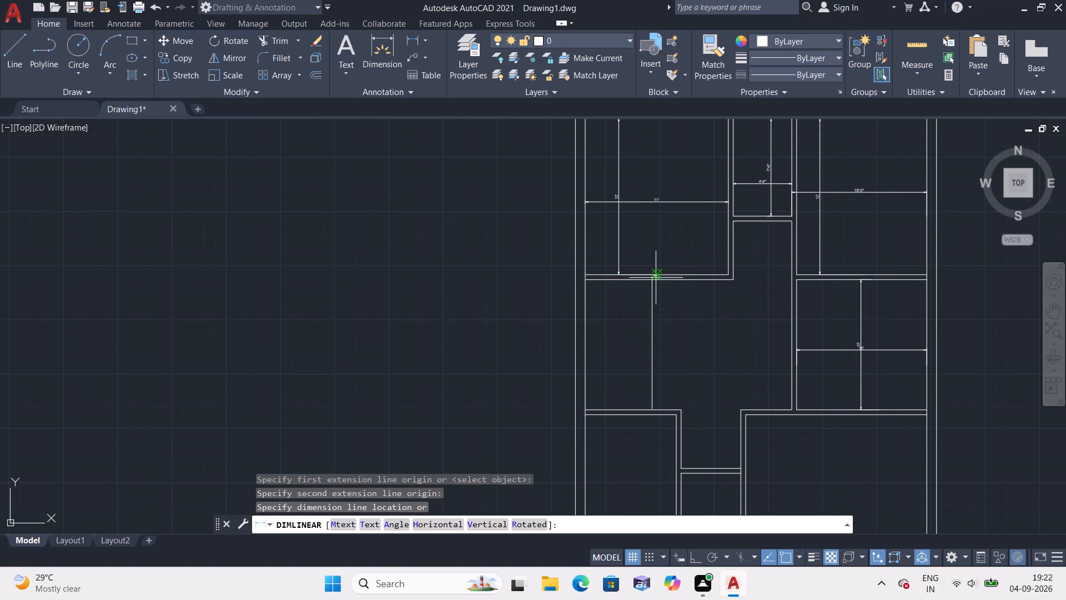
click(643, 308)
key(space)
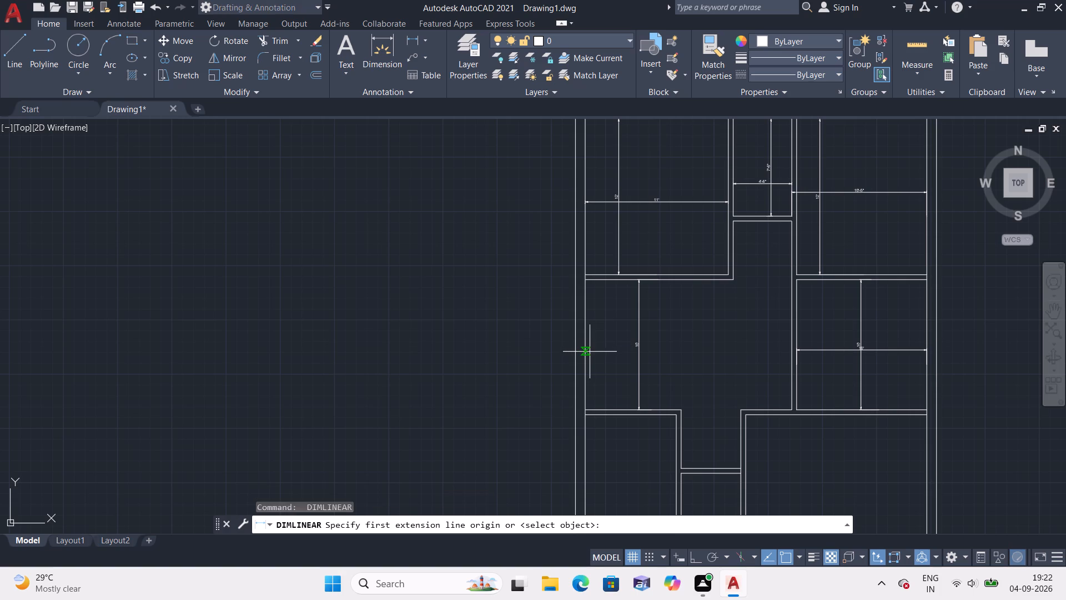
click(585, 363)
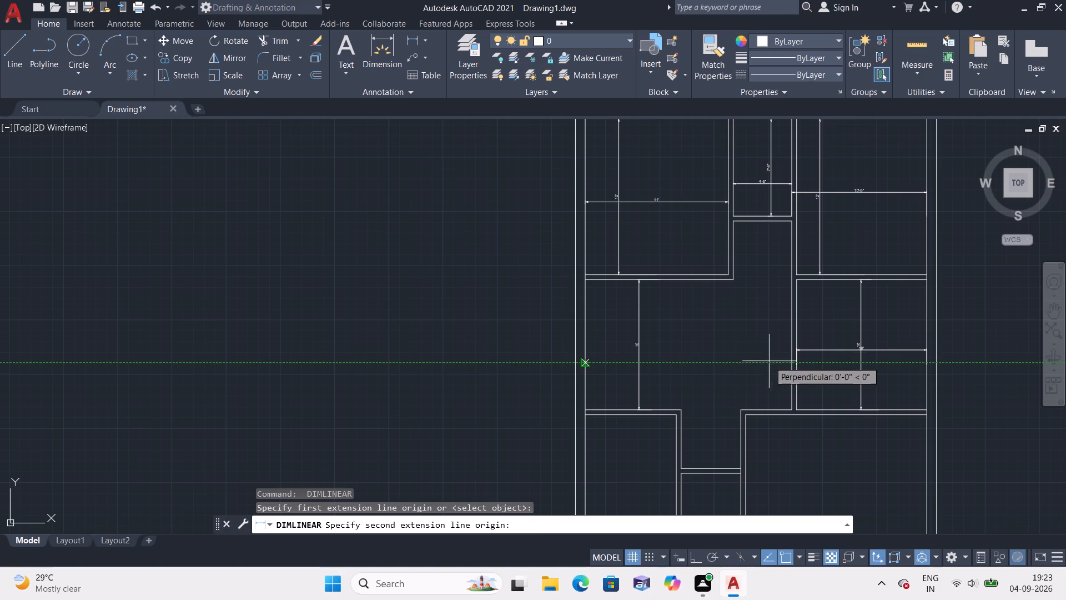
click(790, 365)
click(760, 339)
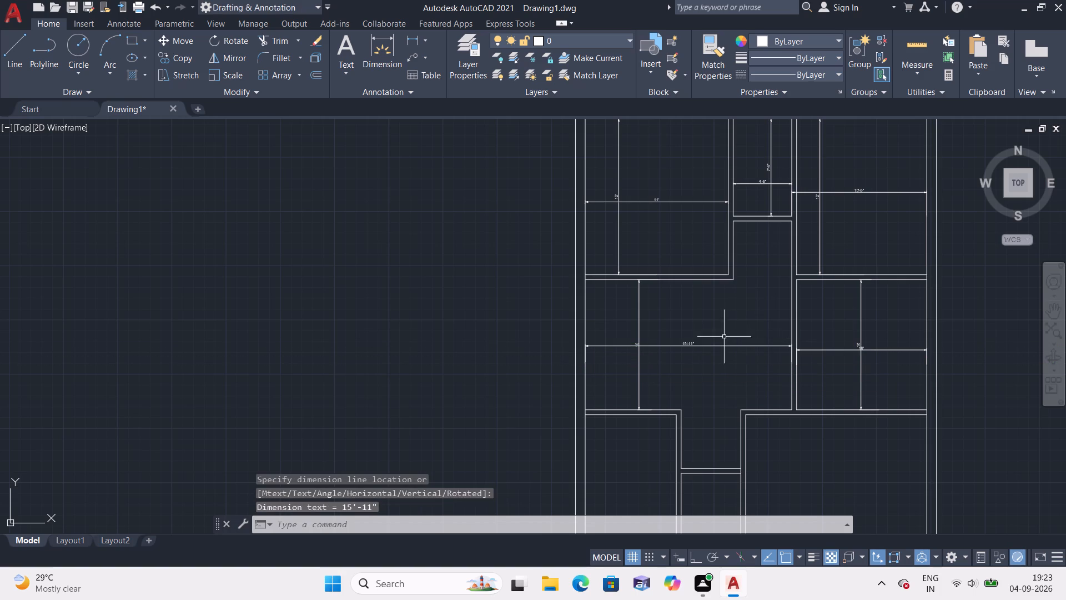
Add linear dimensions inside the lower-left room, horizontally between its side walls and vertically from the partition above to the horizontal wall below.
middle_drag(723, 337, 705, 249)
key(space)
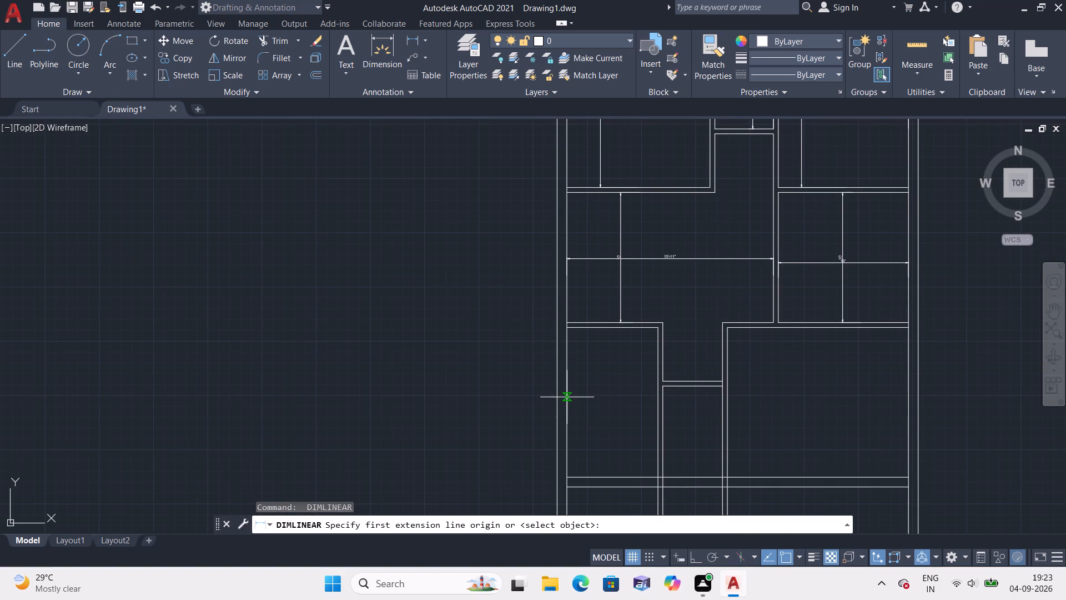
click(567, 397)
click(660, 401)
click(646, 376)
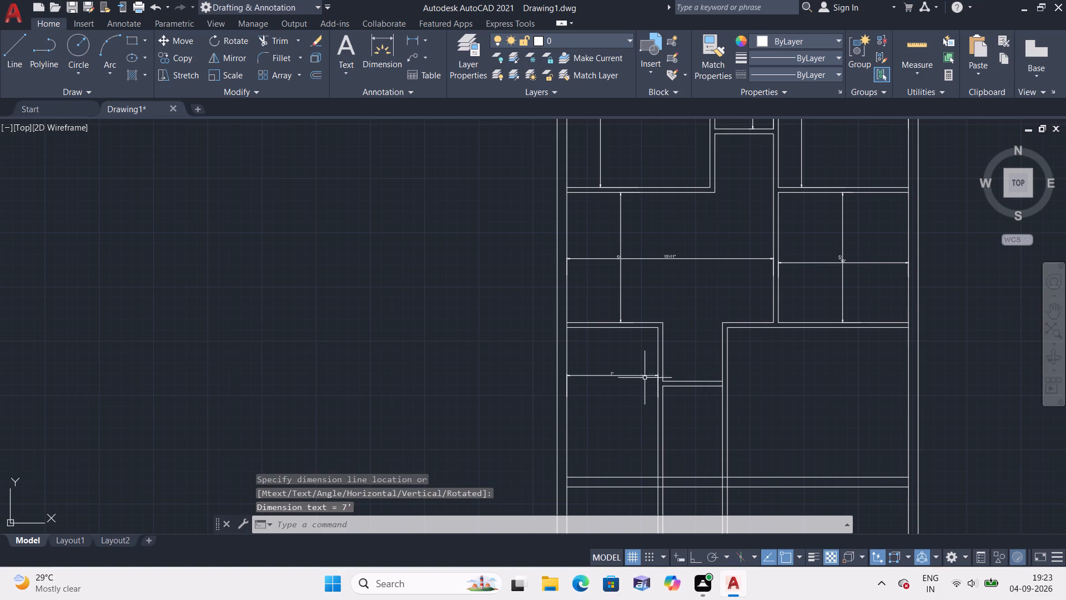
key(space)
click(627, 329)
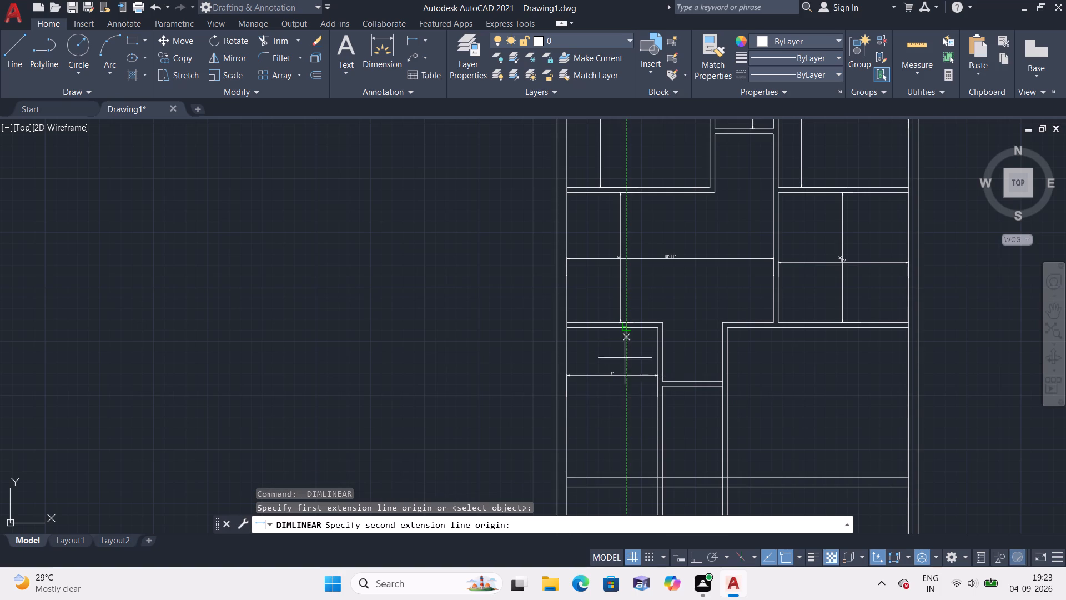
click(620, 478)
click(622, 433)
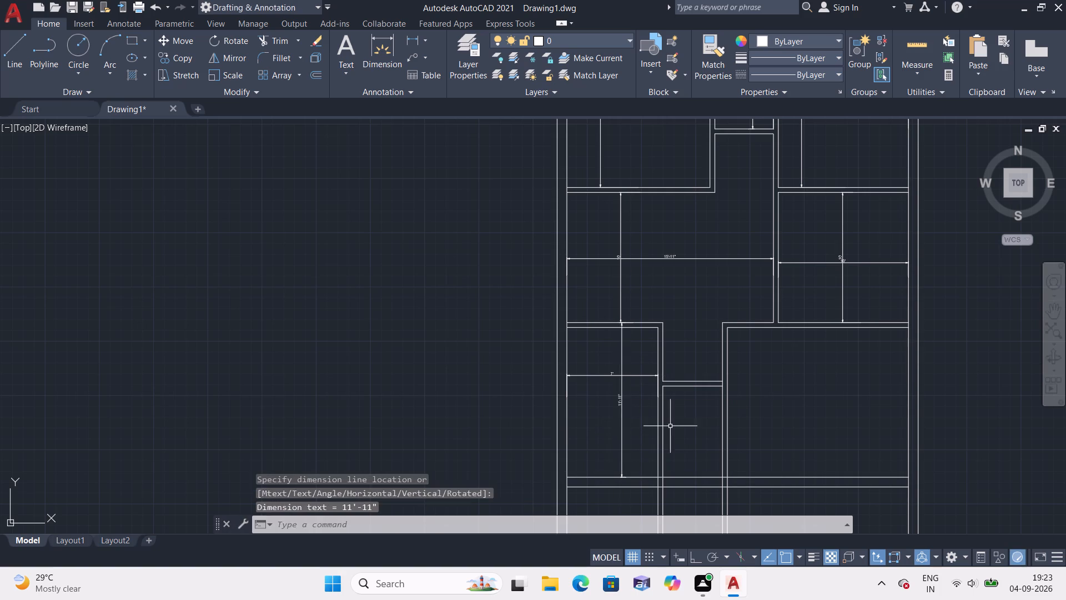
Add linear dimensions inside the lower-right room, horizontally from its left partition to the outer wall and vertically between its horizontal walls.
key(space)
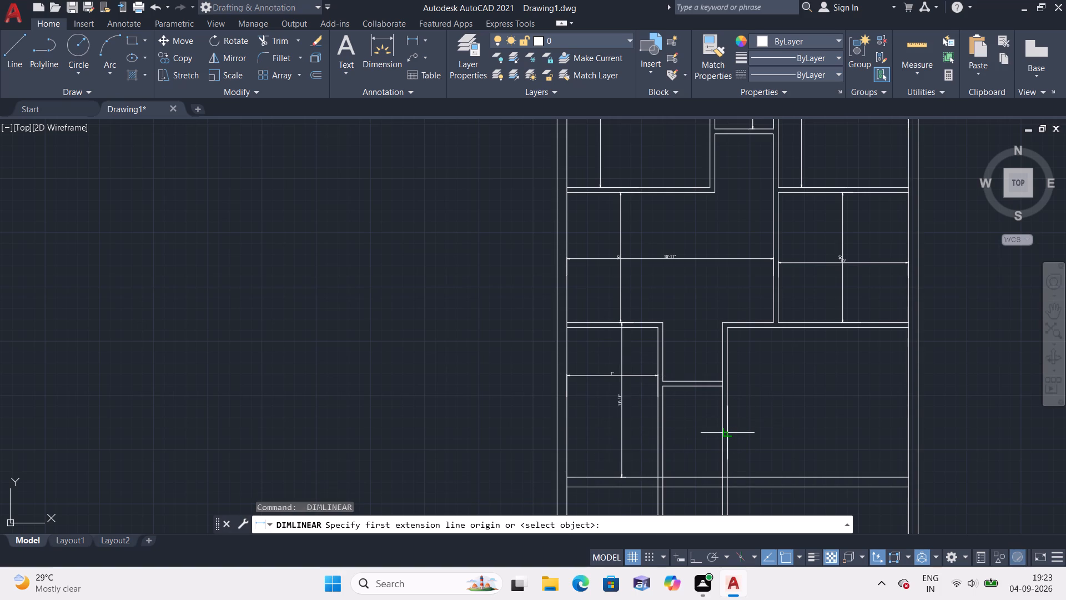
click(727, 431)
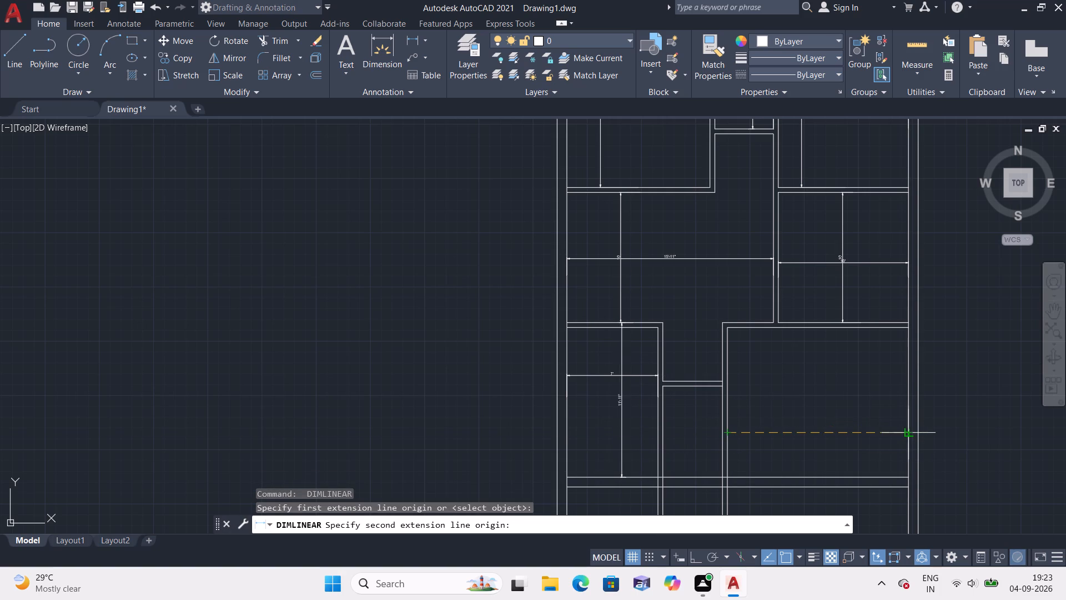
click(906, 433)
click(887, 431)
key(space)
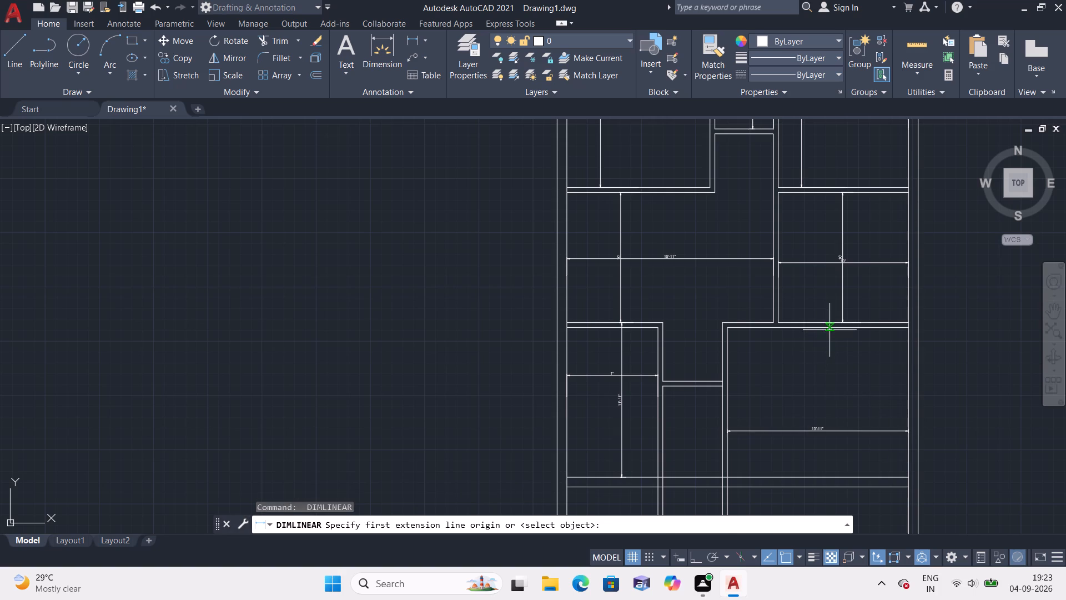
click(831, 328)
click(831, 479)
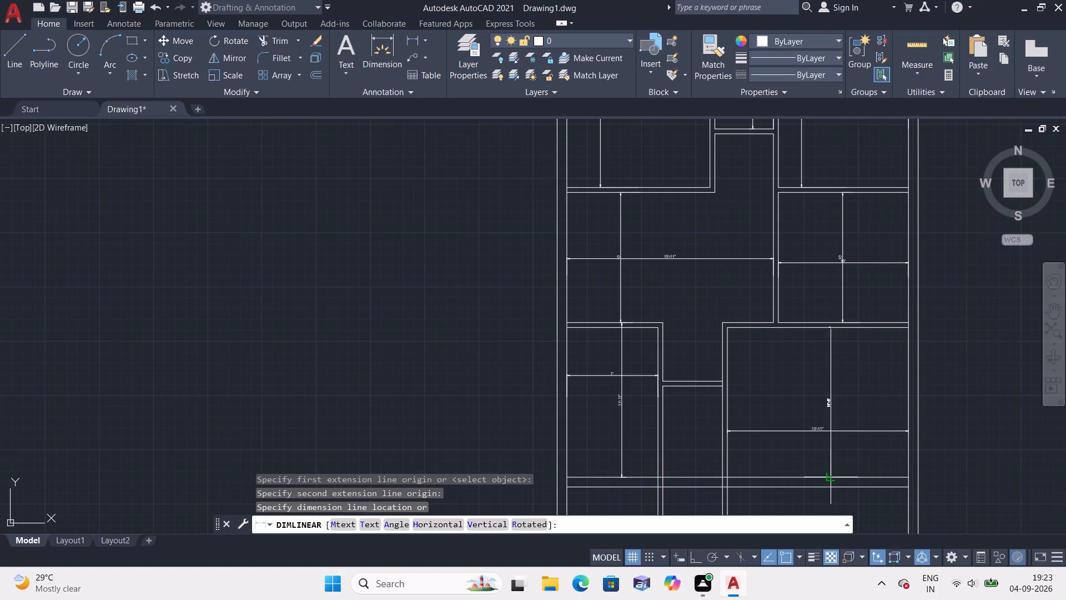
click(766, 456)
Add vertical and horizontal linear dimensions inside the narrow lower-middle room, between its horizontal walls and between its side partitions.
key(space)
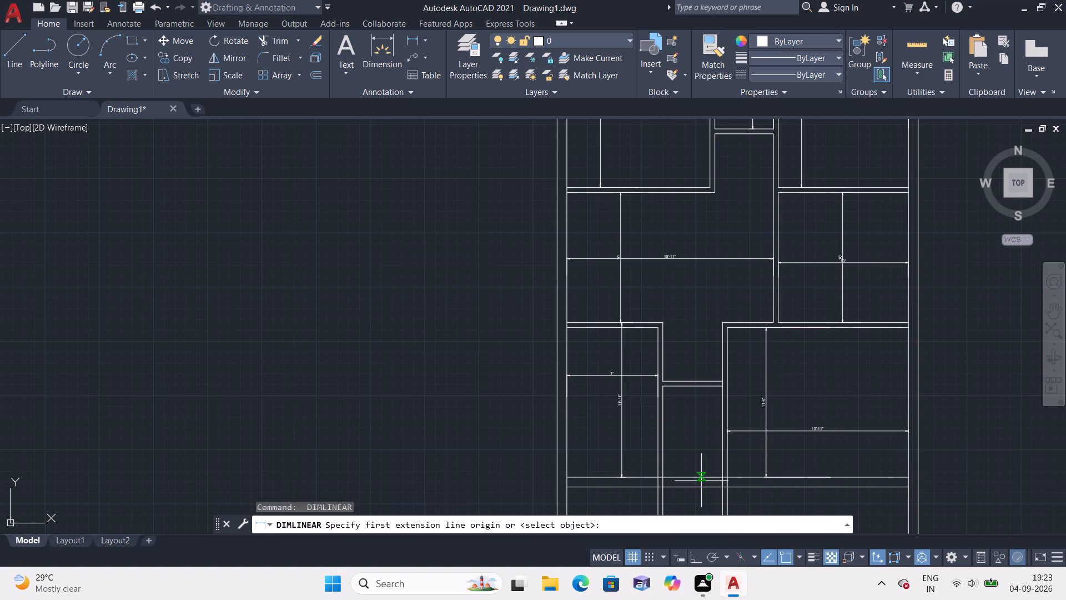
click(701, 477)
click(700, 388)
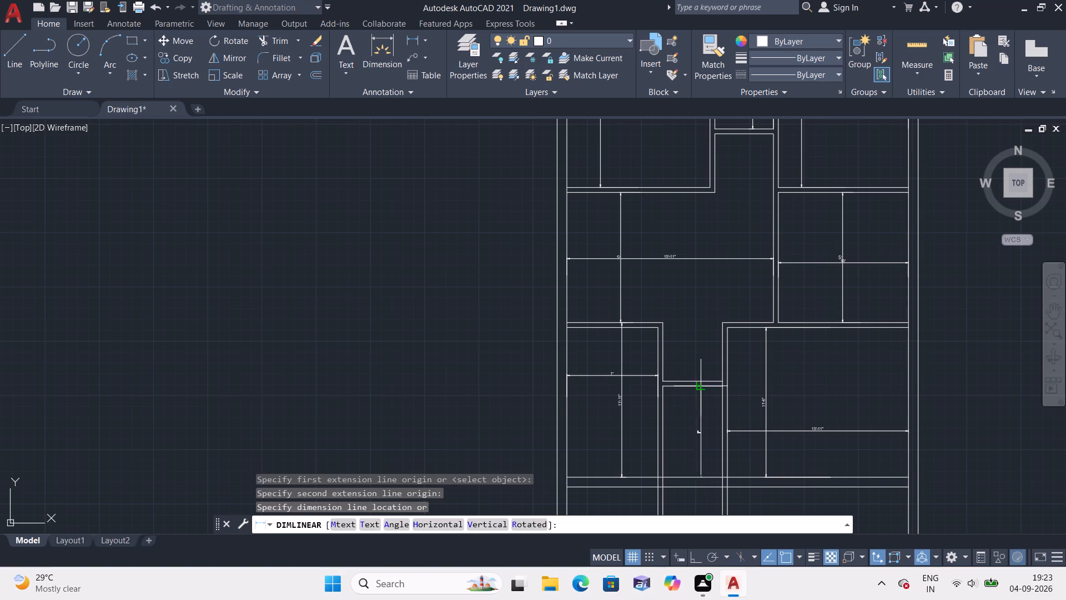
click(687, 408)
key(space)
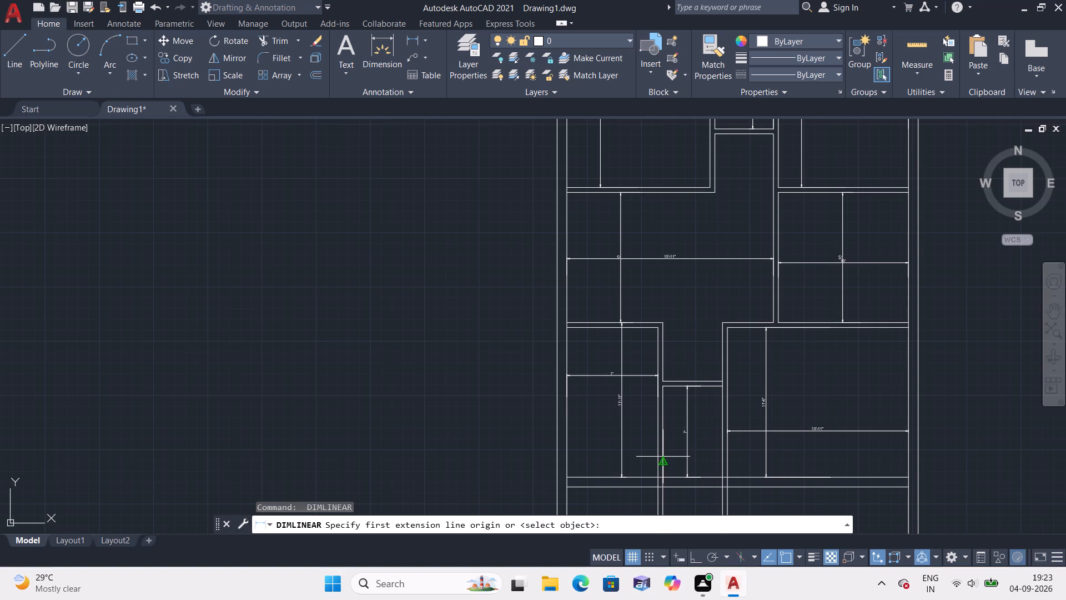
click(663, 456)
click(723, 464)
click(715, 436)
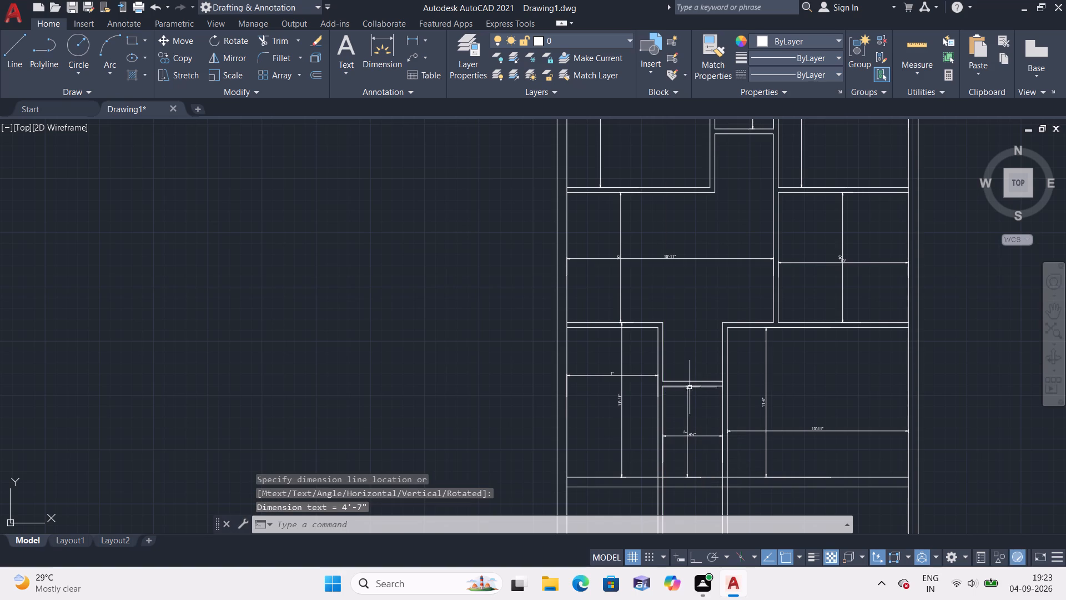
Examine the width and height dimensions of every room, from the upper rooms down to the lower ones.
middle_drag(620, 228, 516, 406)
scroll(519, 317, up, 3)
scroll(525, 313, down, 1)
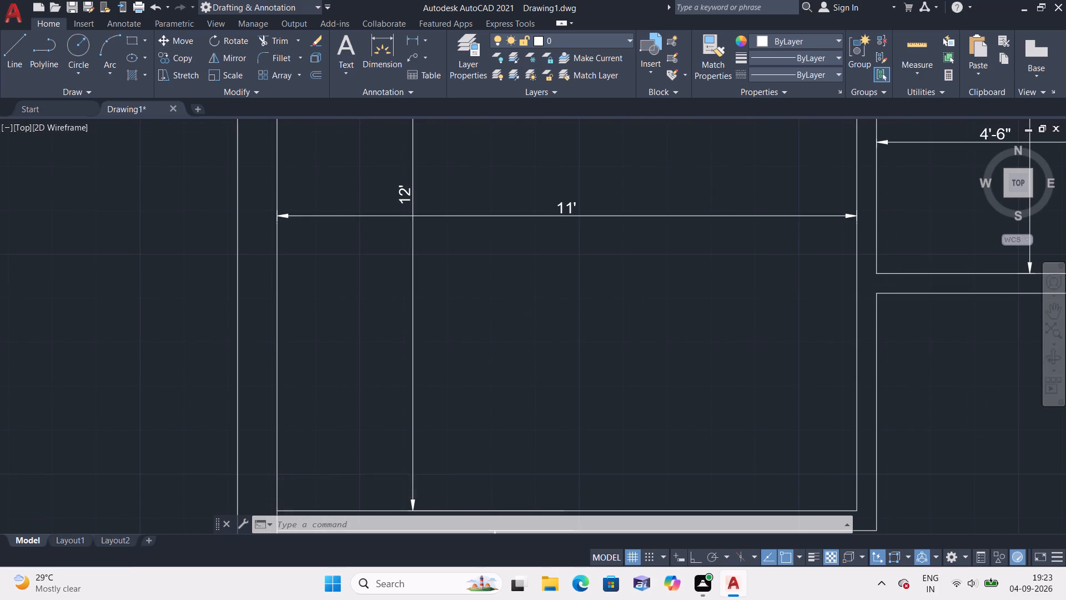
scroll(525, 313, down, 1)
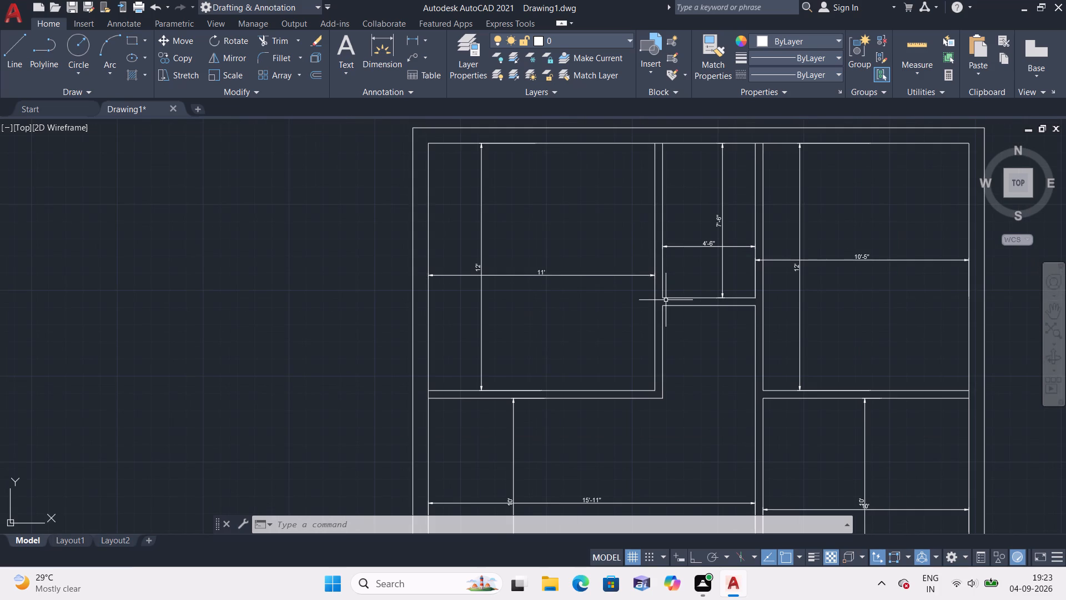
scroll(697, 280, up, 1)
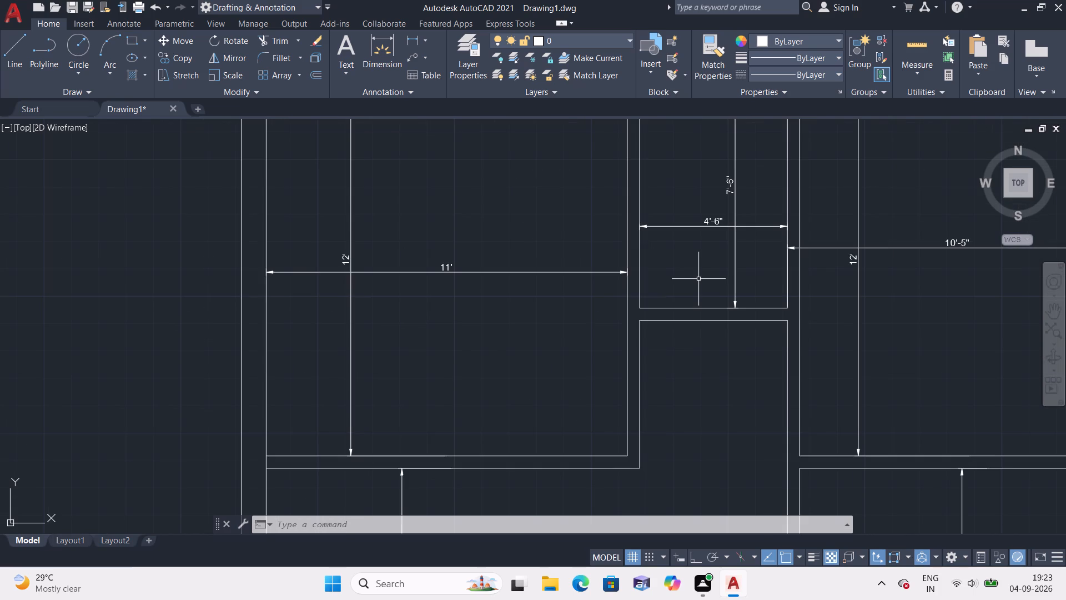
scroll(698, 279, down, 2)
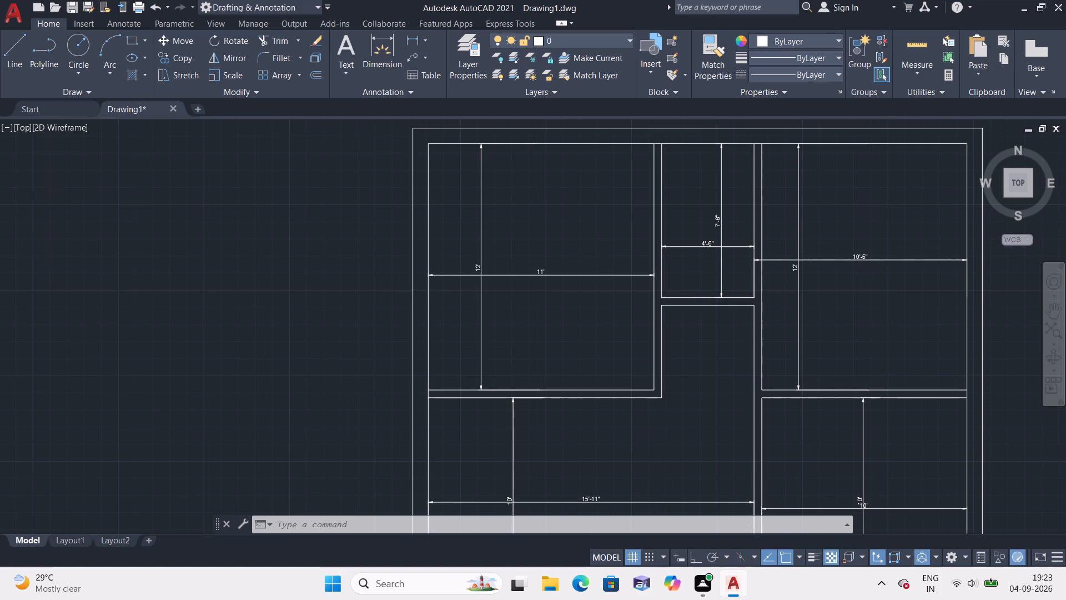
scroll(794, 271, up, 3)
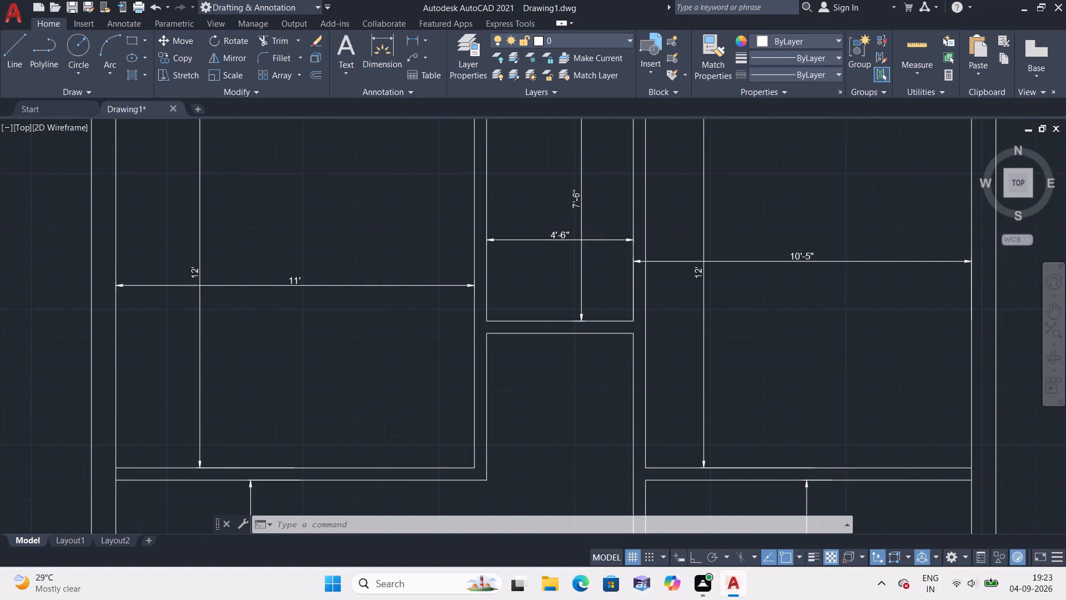
scroll(794, 271, down, 2)
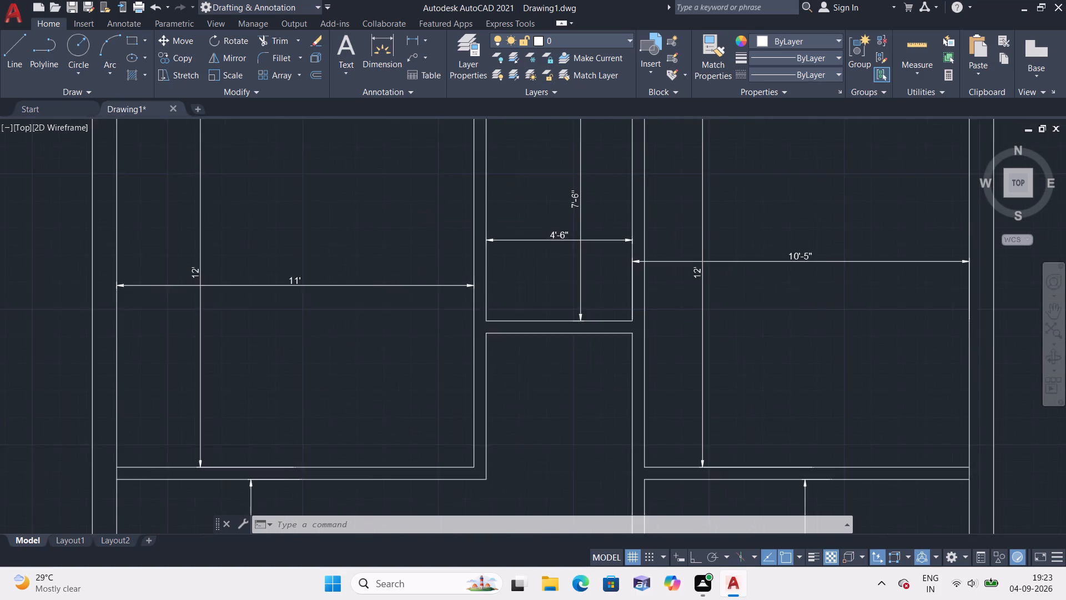
scroll(794, 271, down, 1)
scroll(794, 271, up, 2)
scroll(794, 271, down, 1)
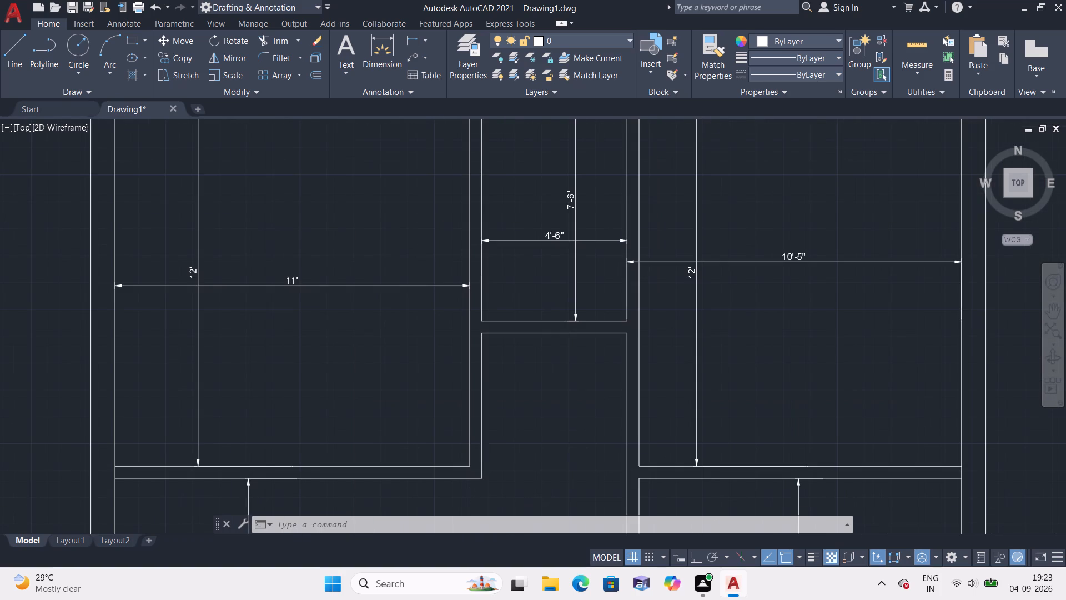
scroll(794, 271, down, 1)
middle_drag(794, 271, 676, 265)
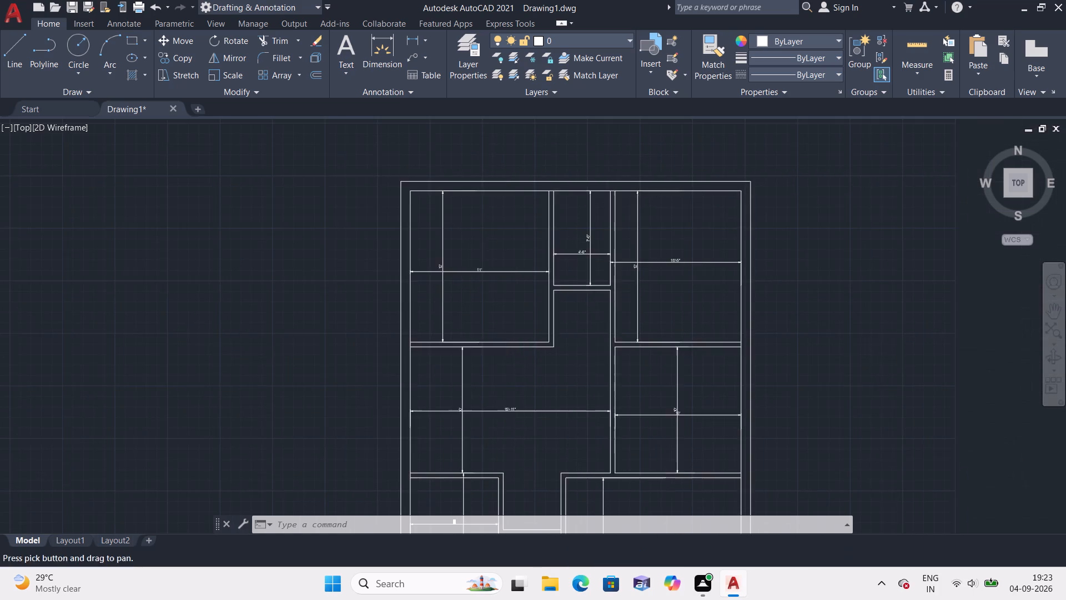
scroll(676, 265, up, 2)
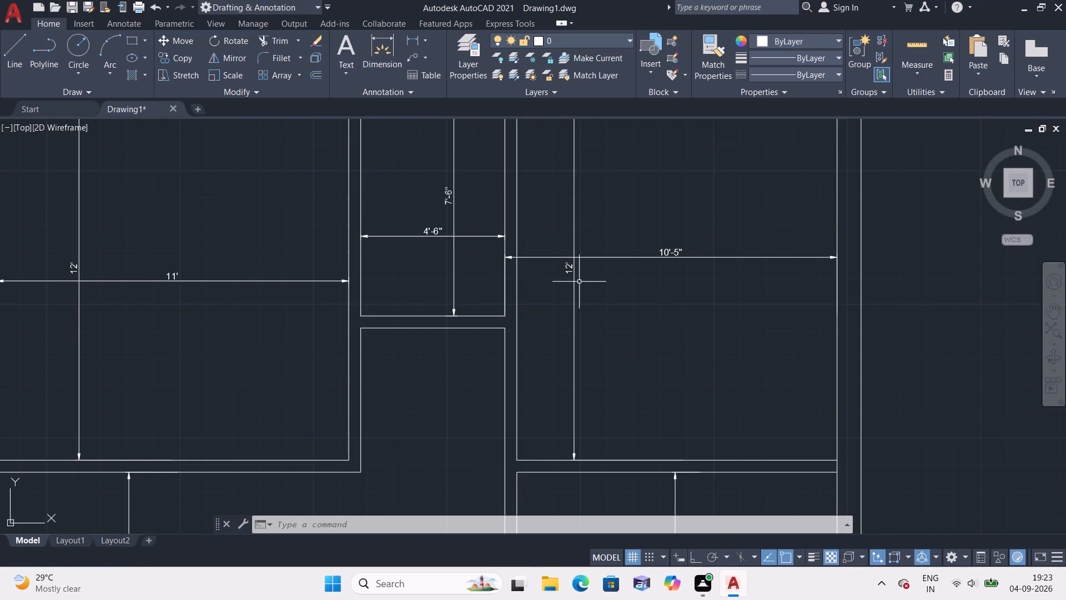
scroll(552, 269, down, 2)
middle_drag(630, 297, 631, 203)
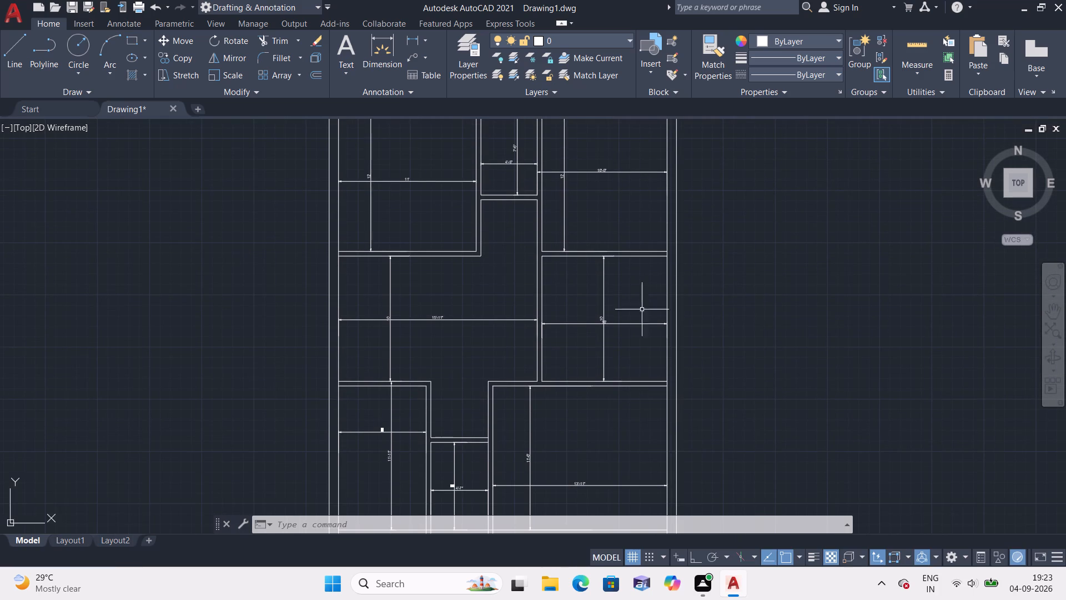
scroll(602, 319, up, 2)
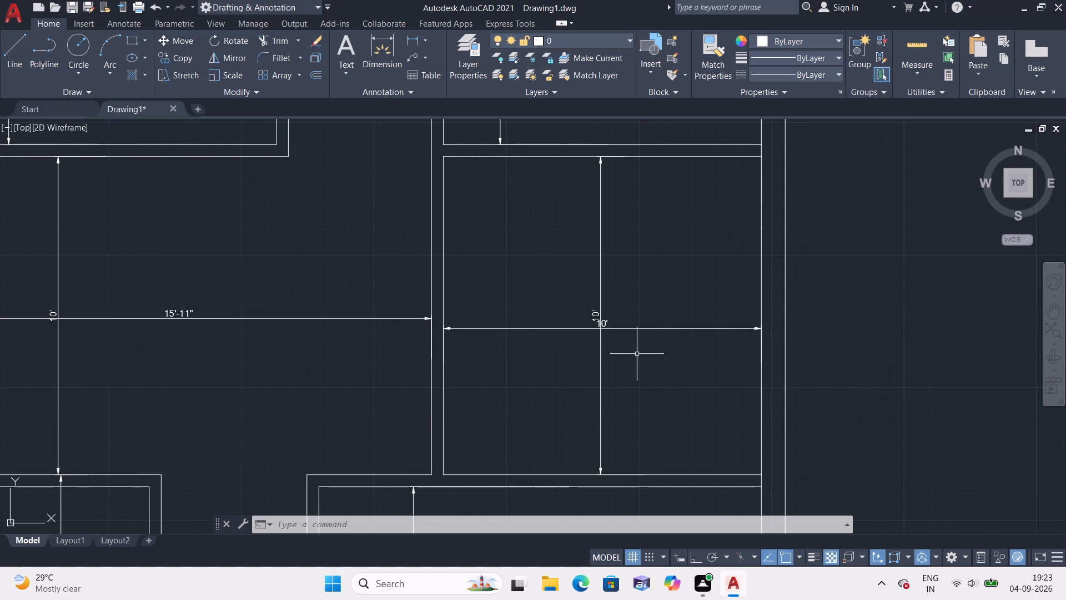
middle_drag(637, 354, 646, 277)
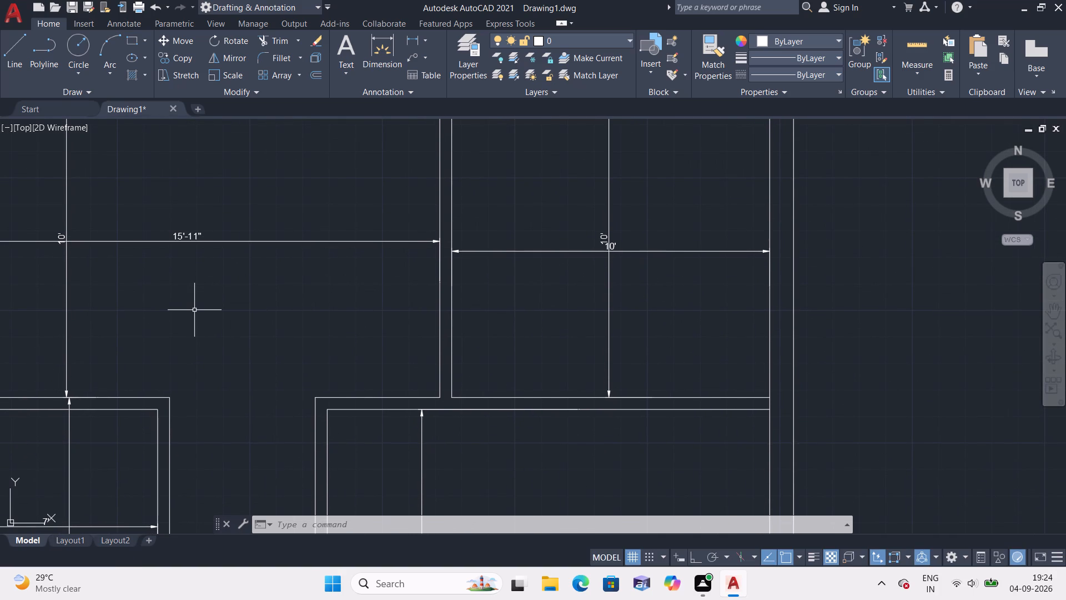
middle_drag(185, 310, 260, 237)
scroll(276, 223, down, 1)
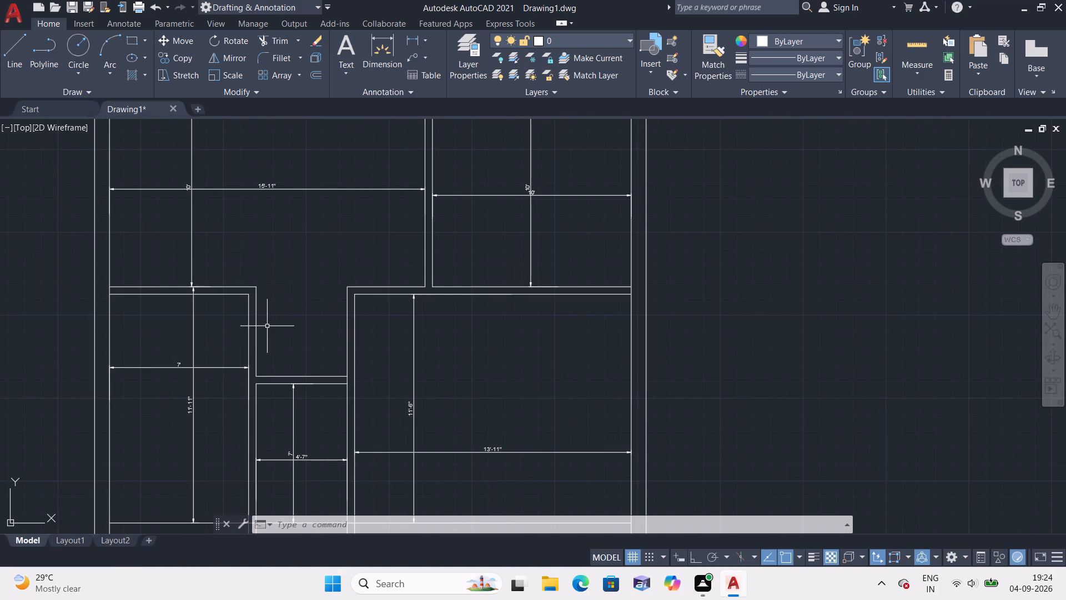
middle_drag(239, 378, 280, 267)
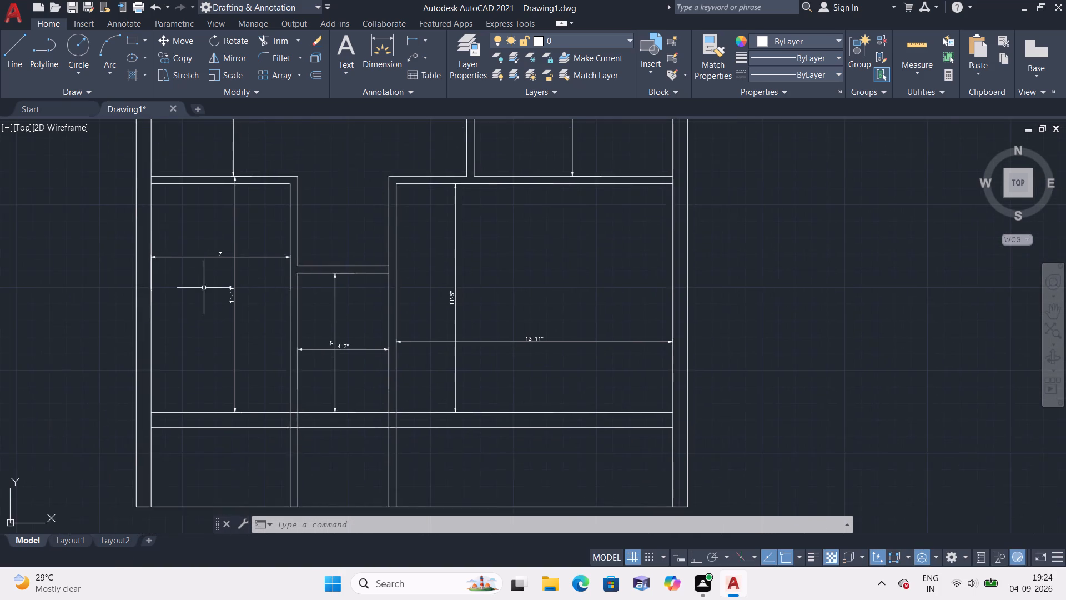
scroll(203, 284, up, 2)
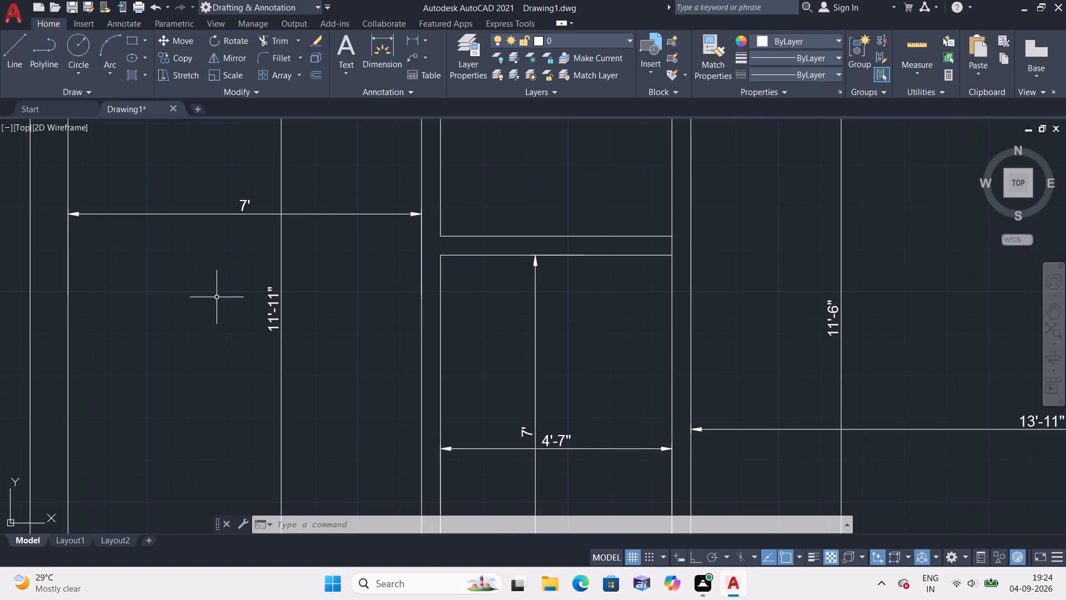
scroll(253, 316, down, 2)
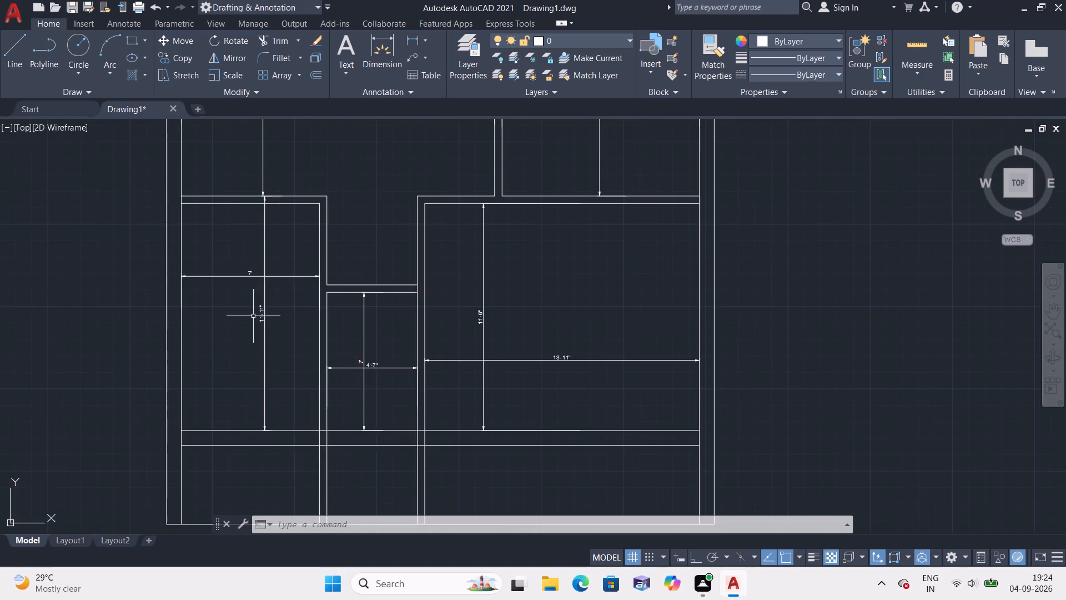
scroll(254, 322, down, 1)
scroll(422, 352, up, 2)
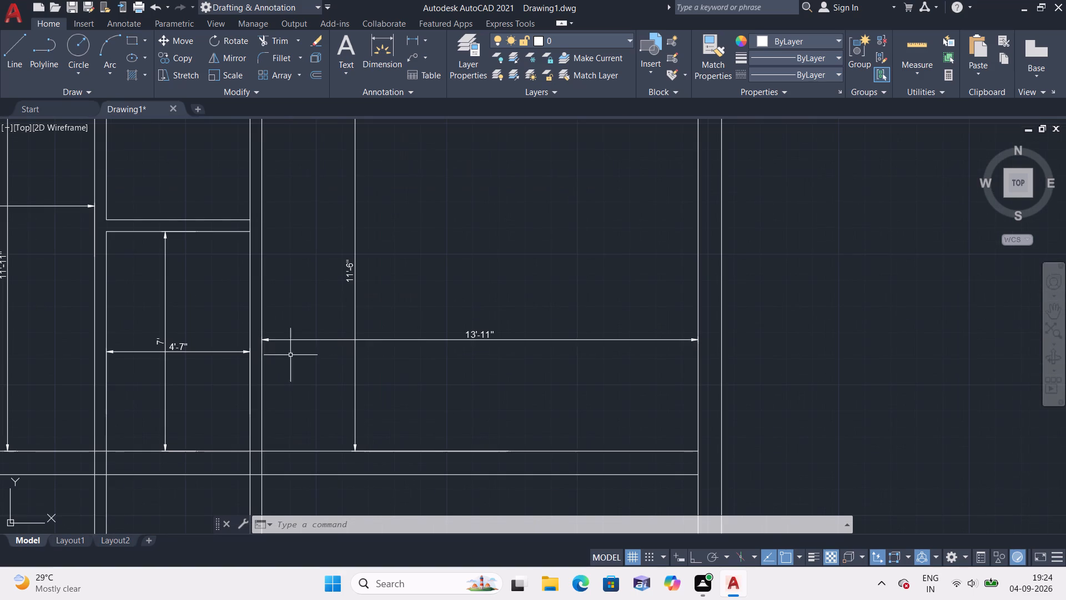
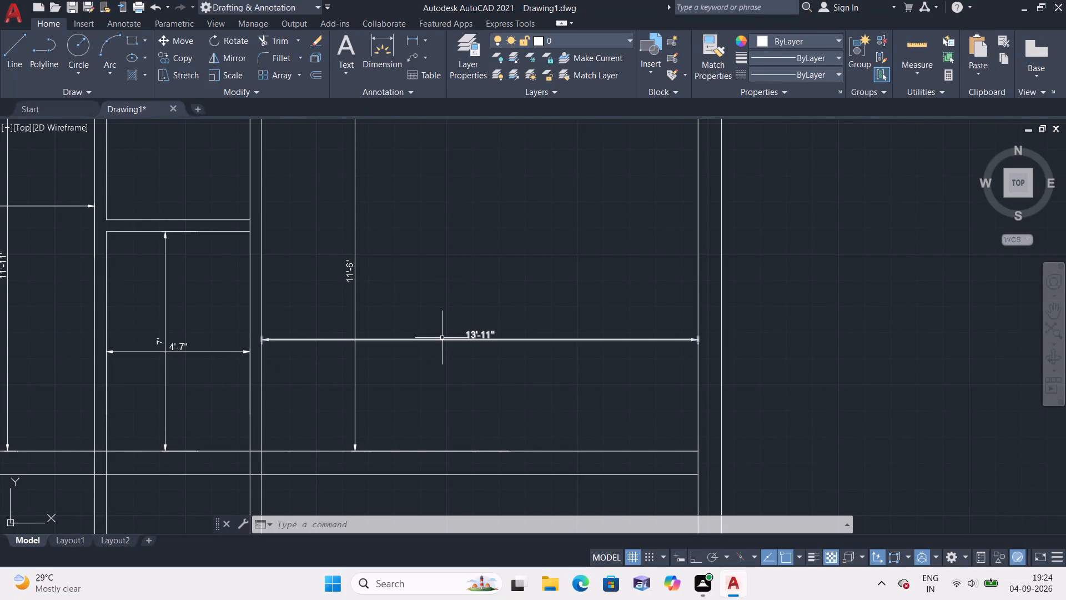
Select all dimensions similar to the lower-right room's horizontal dimension and delete them from the plan.
click(443, 339)
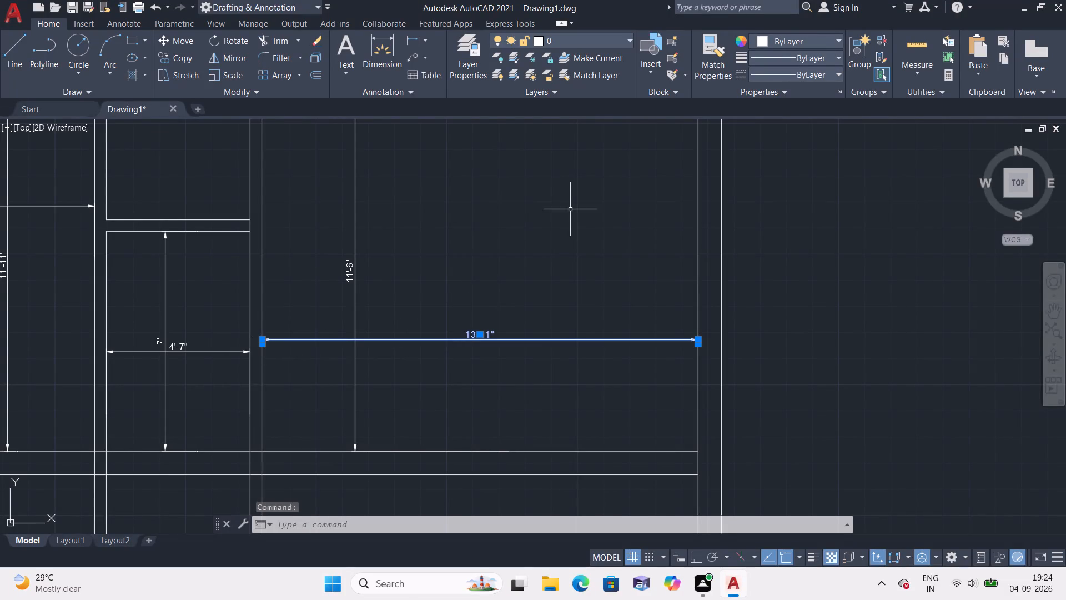
right_click(570, 209)
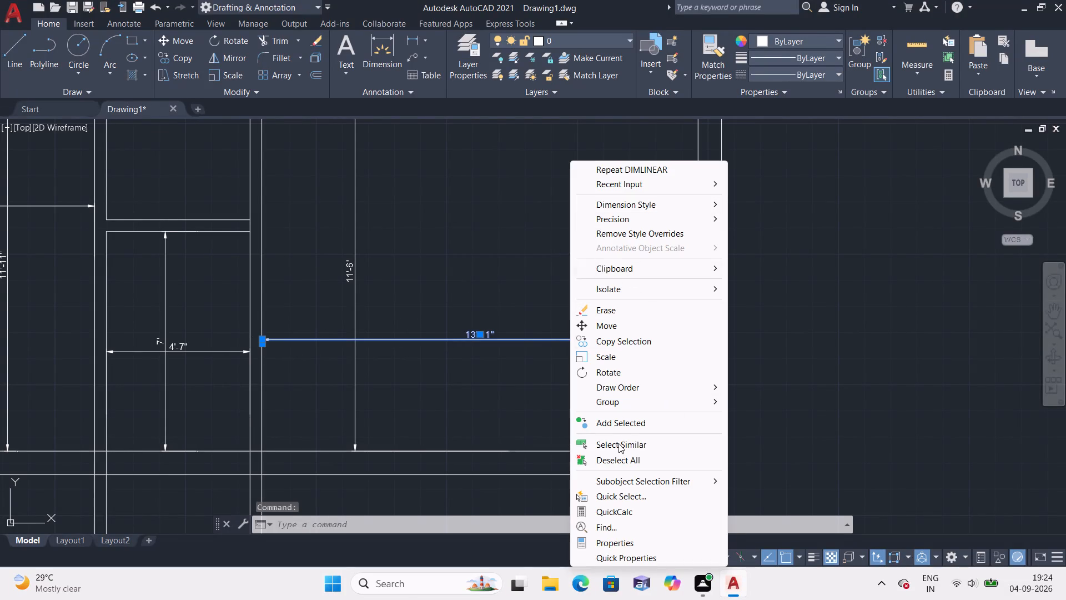
click(619, 444)
key(Delete)
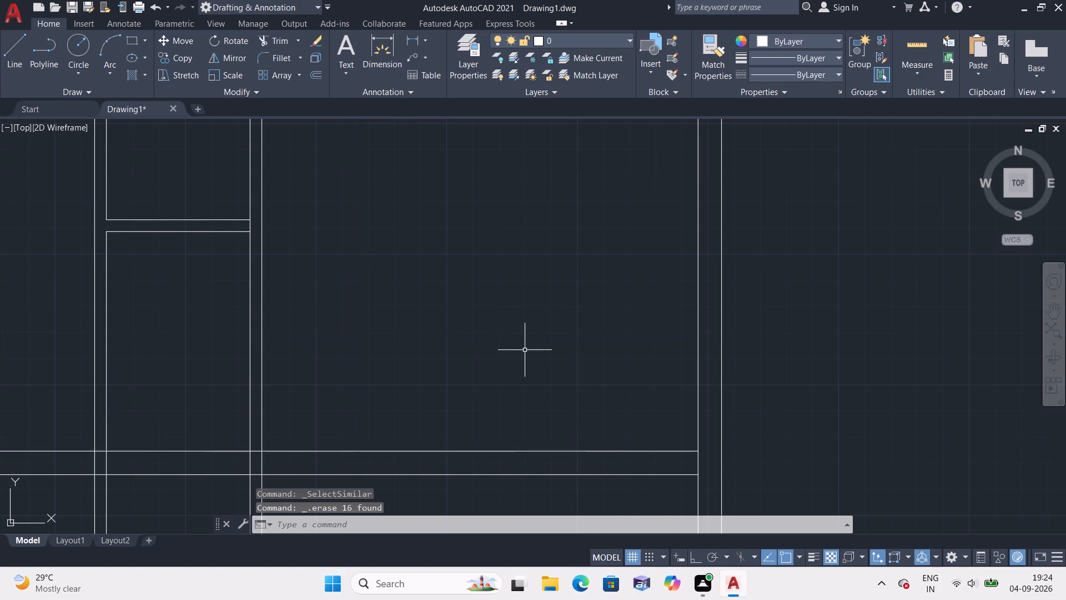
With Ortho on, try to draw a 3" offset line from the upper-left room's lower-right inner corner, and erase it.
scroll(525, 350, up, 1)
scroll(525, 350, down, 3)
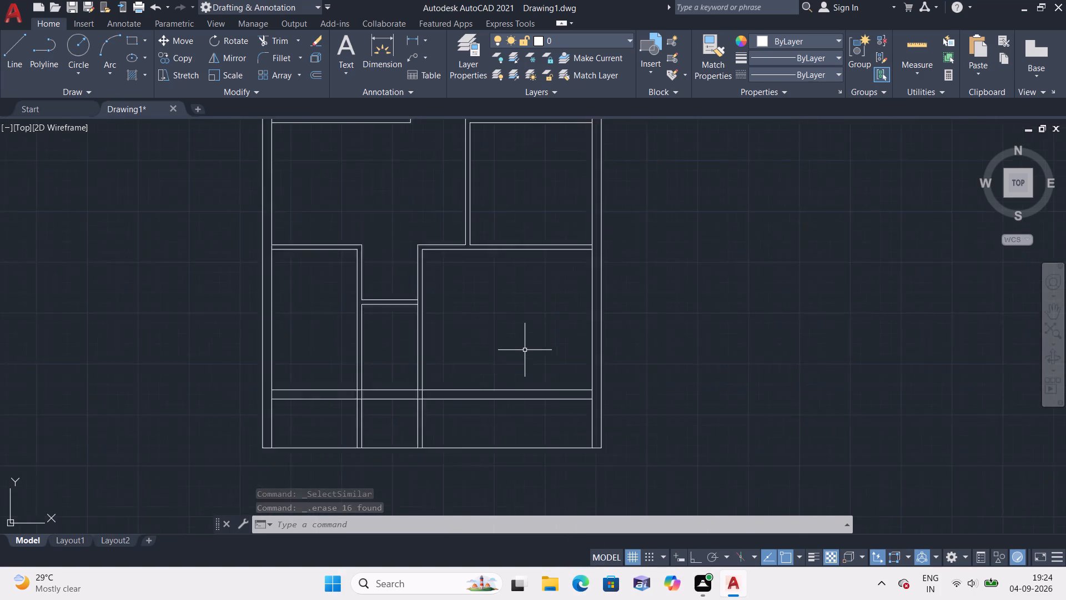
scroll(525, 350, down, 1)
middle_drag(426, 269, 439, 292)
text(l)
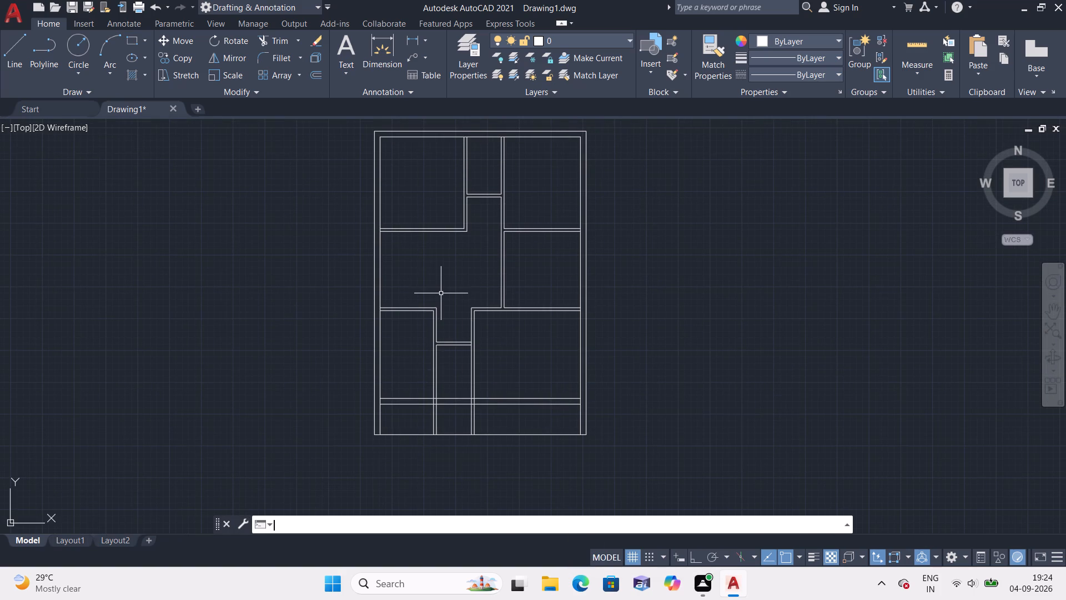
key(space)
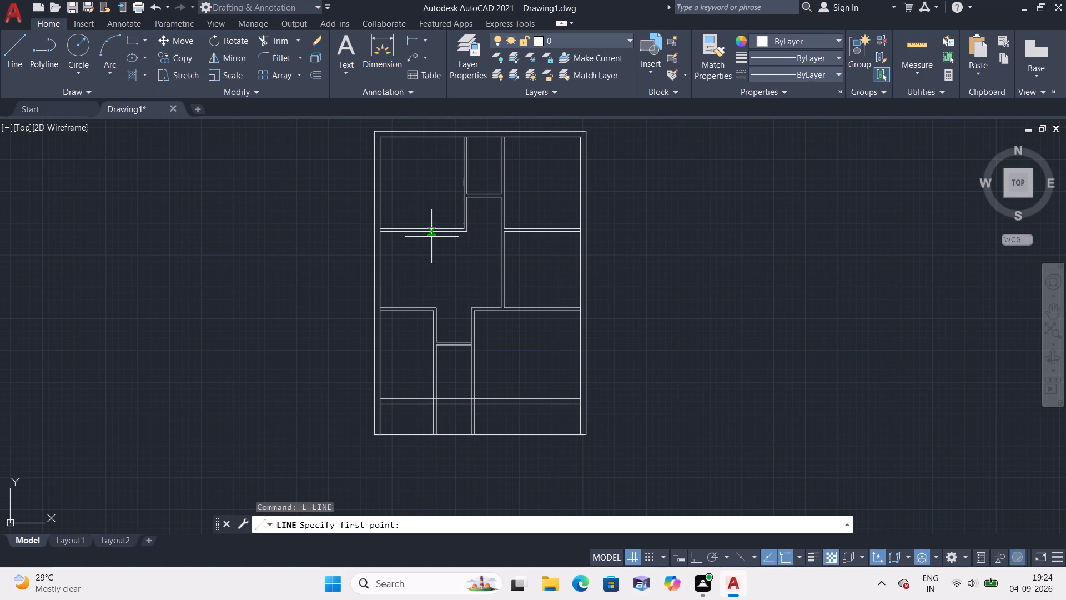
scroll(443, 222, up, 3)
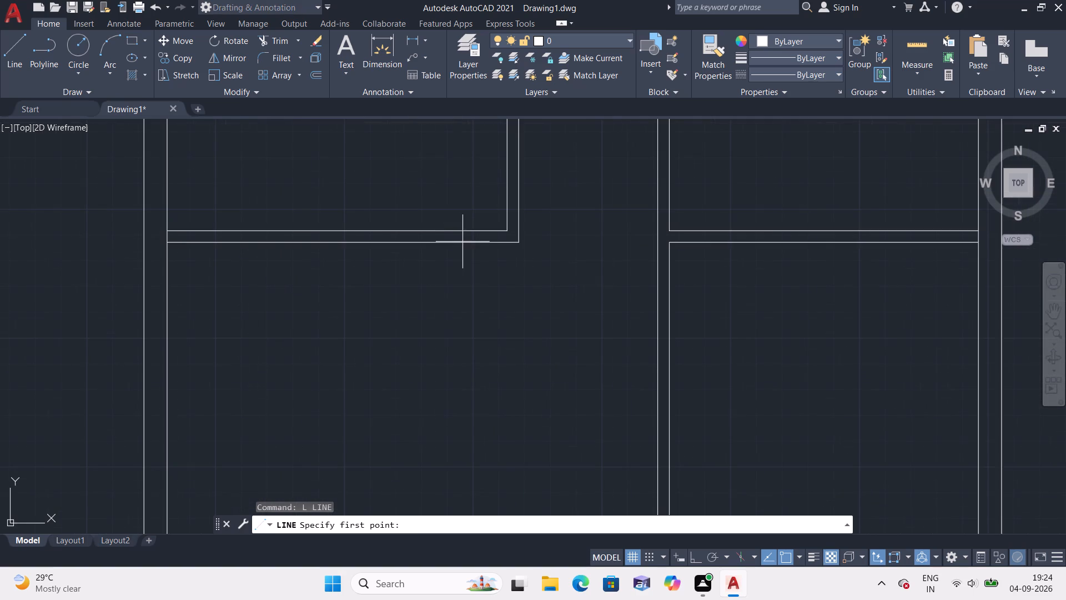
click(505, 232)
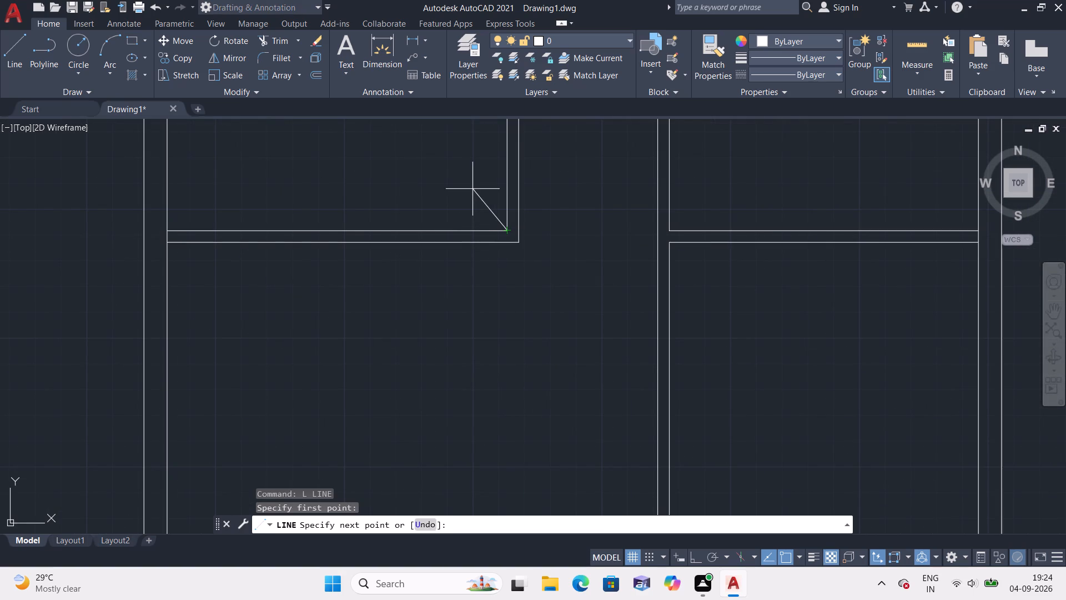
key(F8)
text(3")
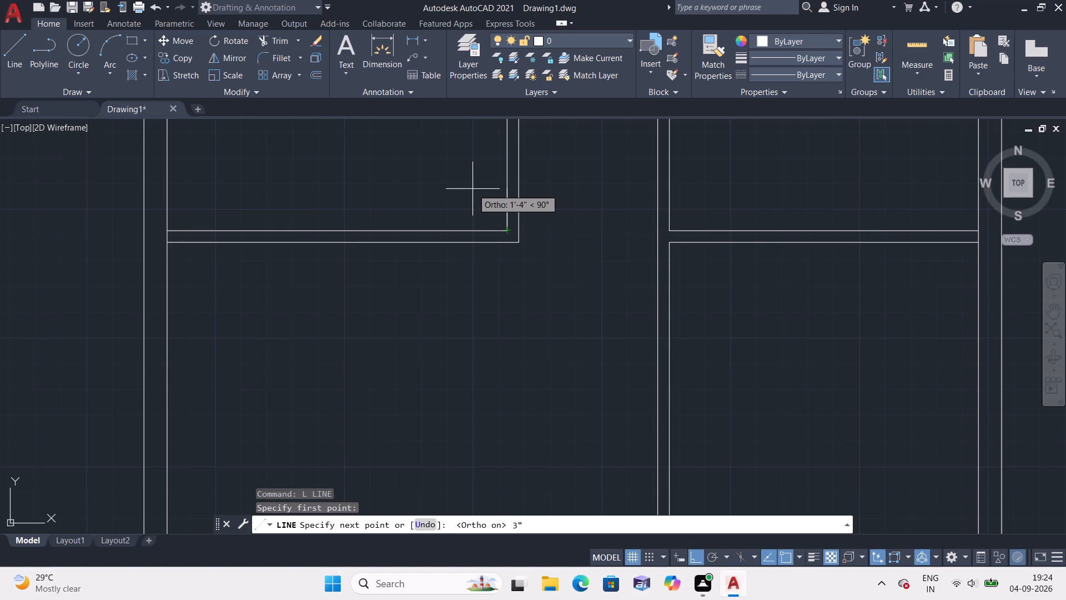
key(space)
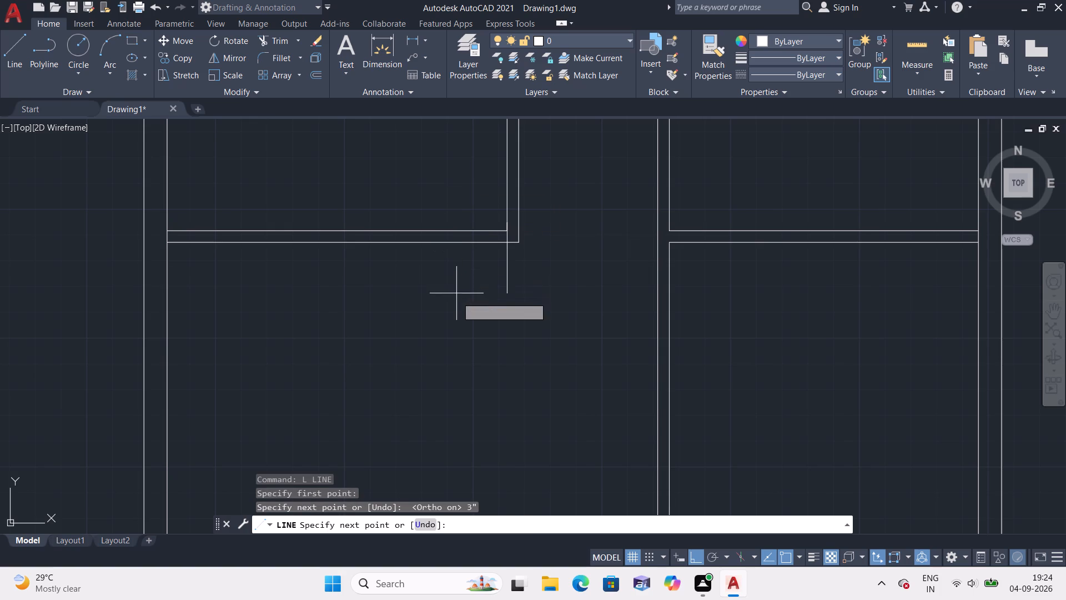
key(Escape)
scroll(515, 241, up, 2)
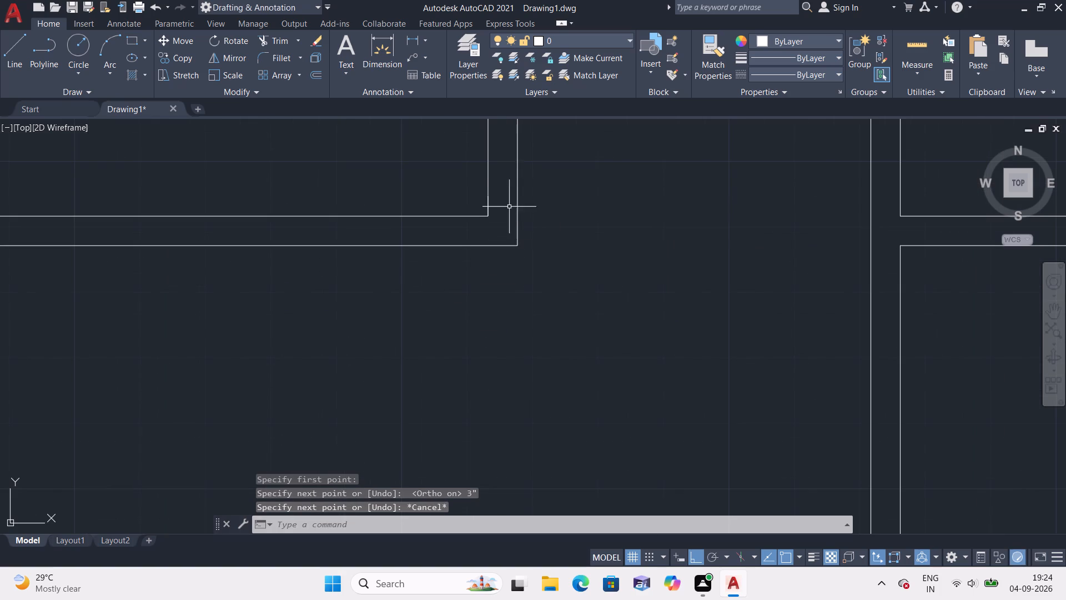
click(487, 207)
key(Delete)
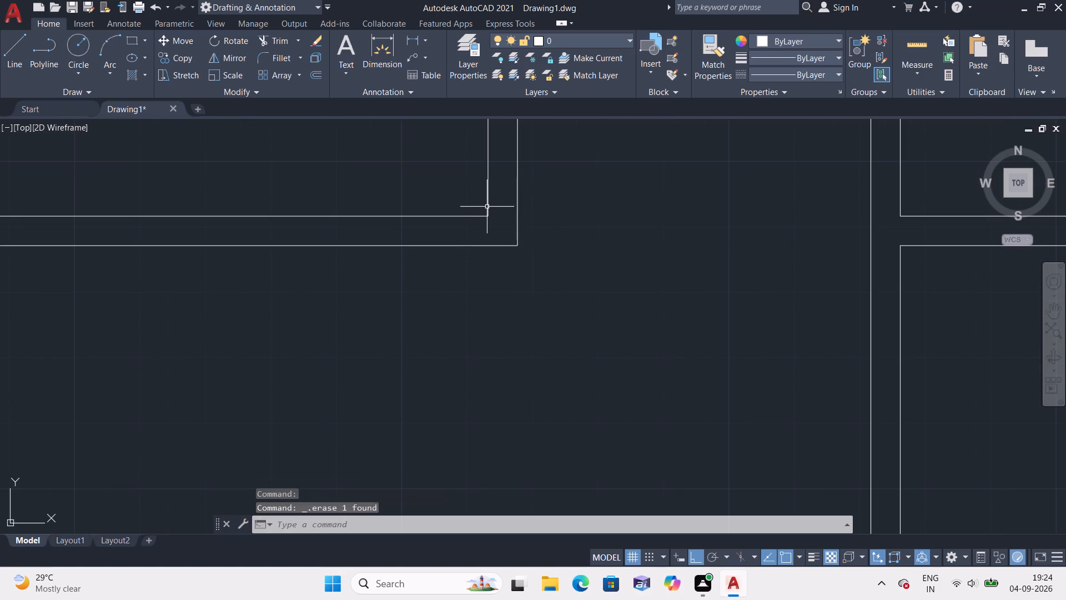
Outline a 3' wide door opening across the upper-left room's bottom wall, starting 3" left of its lower-right inner corner.
text(l)
key(space)
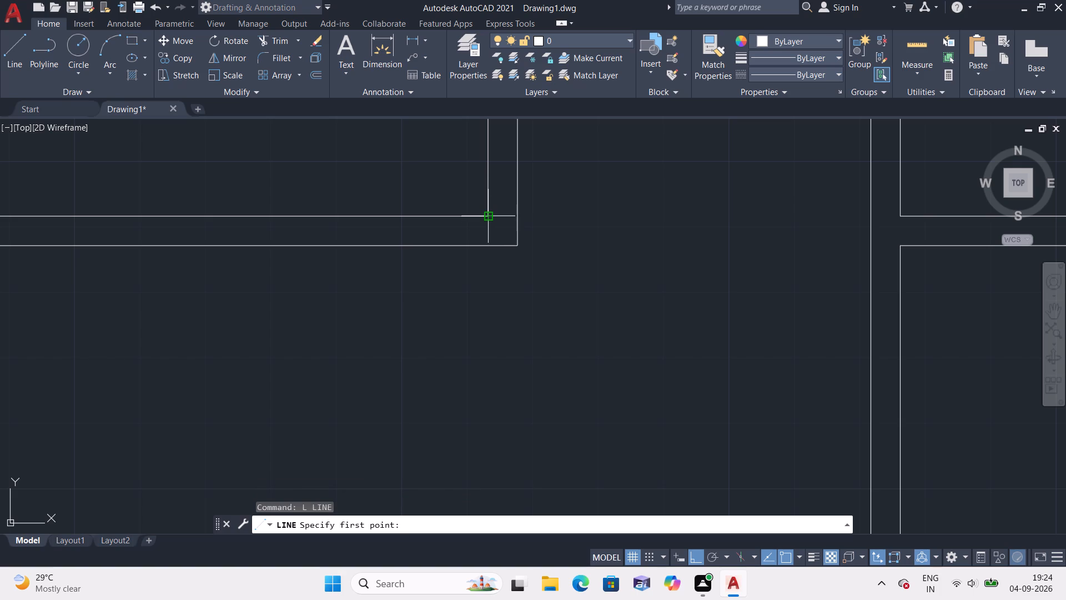
click(490, 218)
text(3")
key(space)
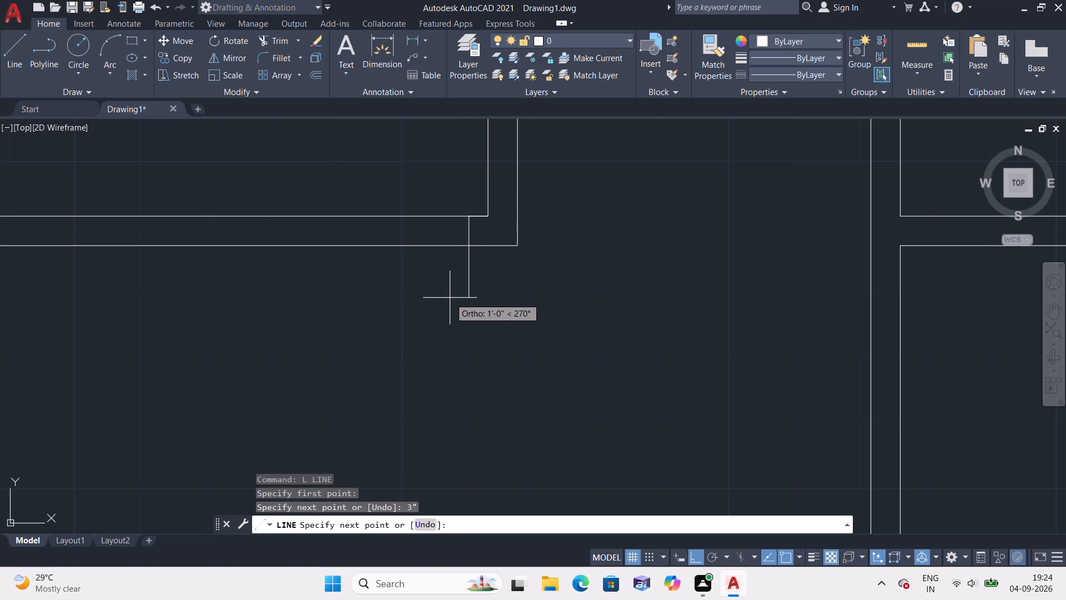
click(469, 245)
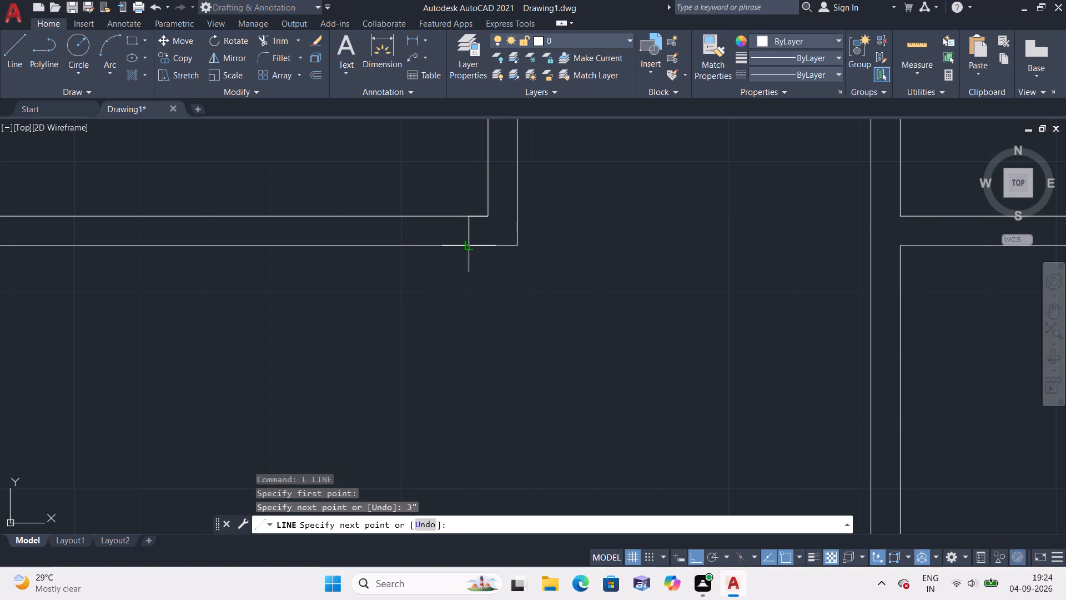
key(3)
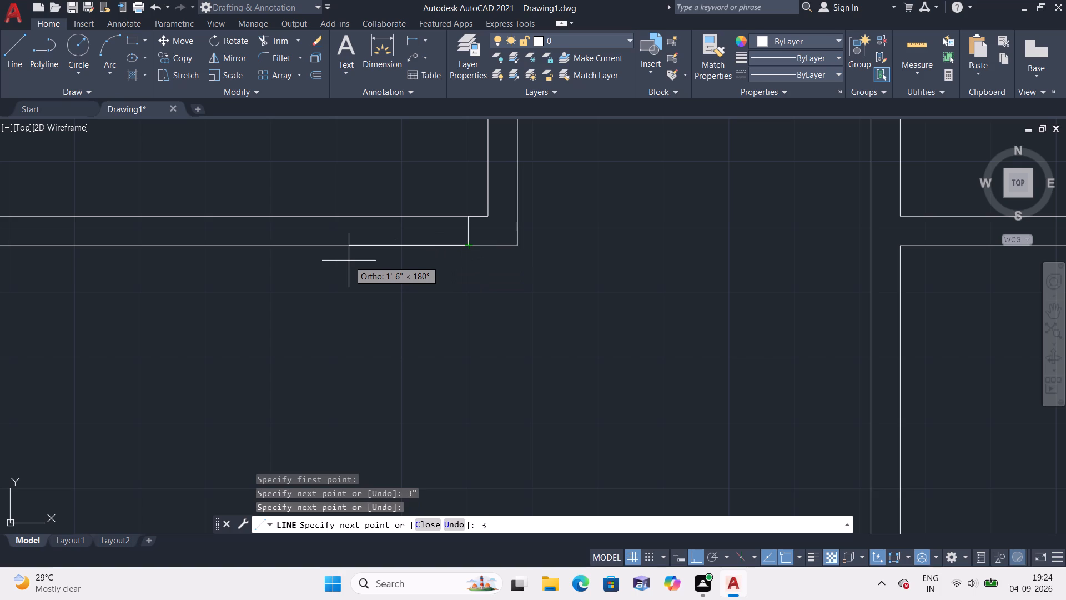
key(apostrophe)
key(space)
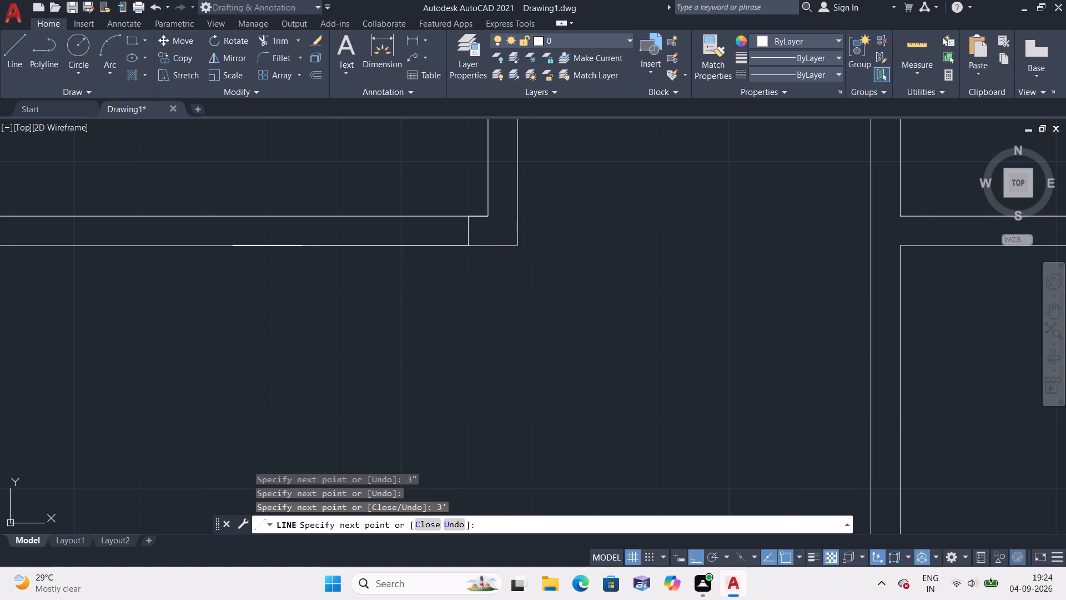
click(233, 216)
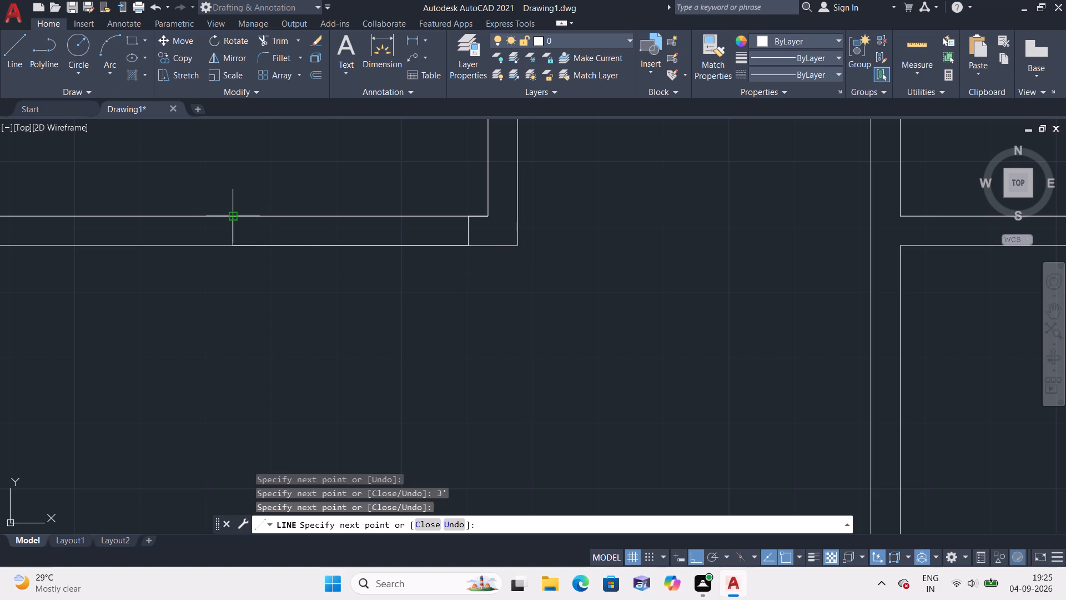
key(Escape)
Erase the 3' and 3" horizontal construction lines lying on the faces of the upper-left room's bottom wall.
click(275, 246)
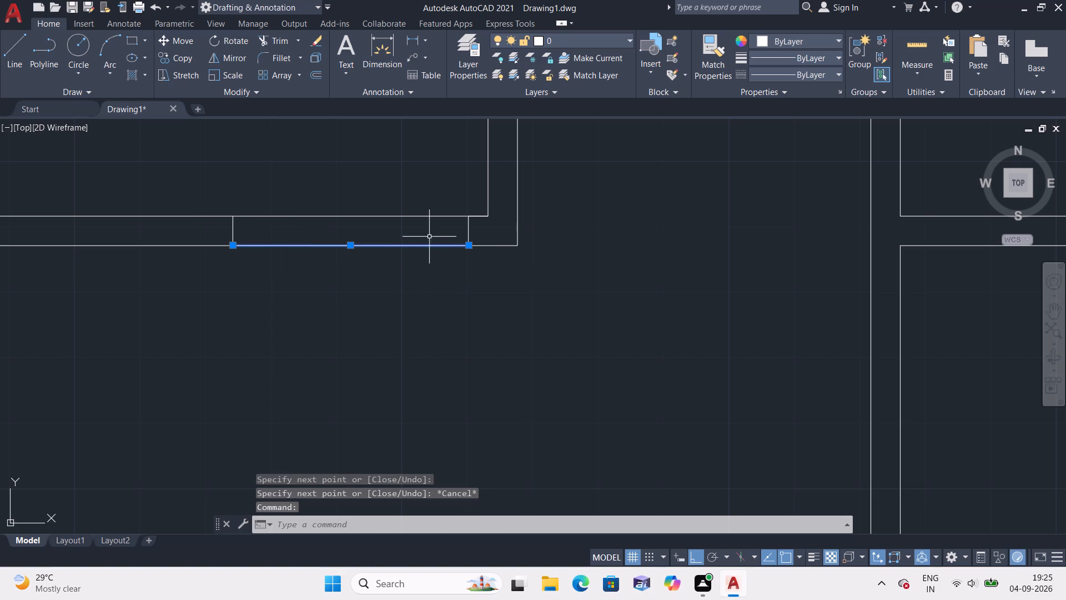
click(479, 216)
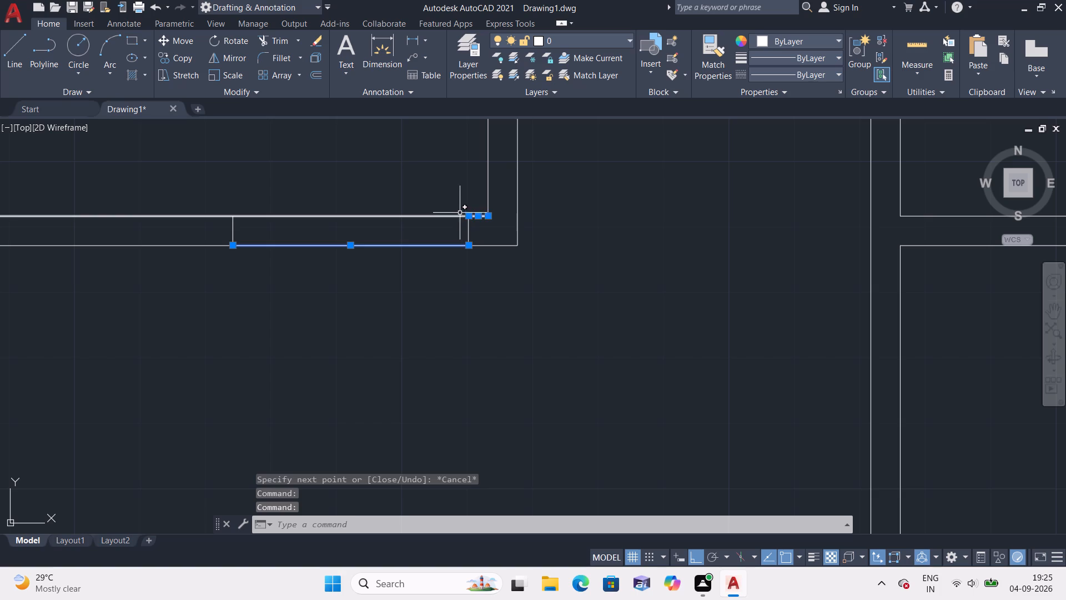
key(Delete)
Draw a 3' vertical door leaf line up into the upper-left room from the jamb nearest the corner.
scroll(434, 236, down, 1)
text(l)
key(space)
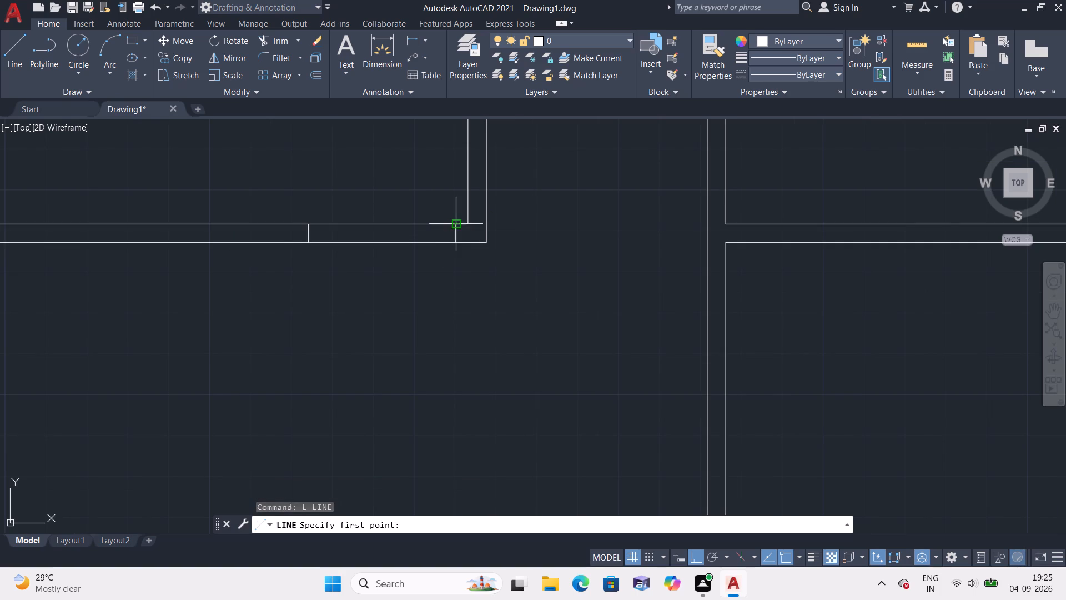
click(454, 224)
text(3')
key(space)
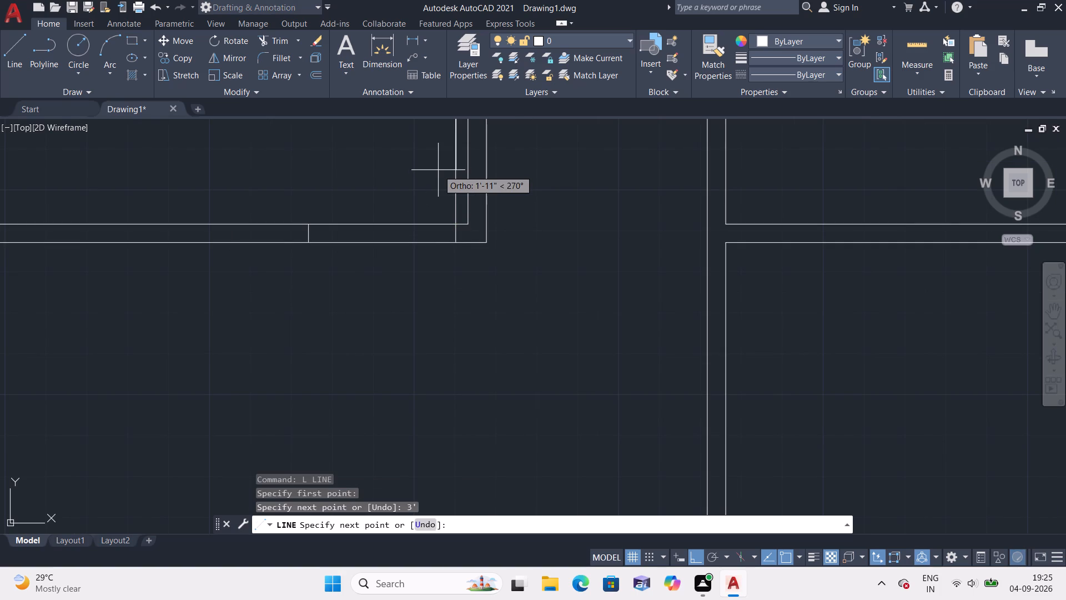
key(Escape)
Draw a jamb line across the narrow upper-middle room's bottom wall, 1' in from its left inner corner.
scroll(438, 170, down, 1)
scroll(427, 231, down, 1)
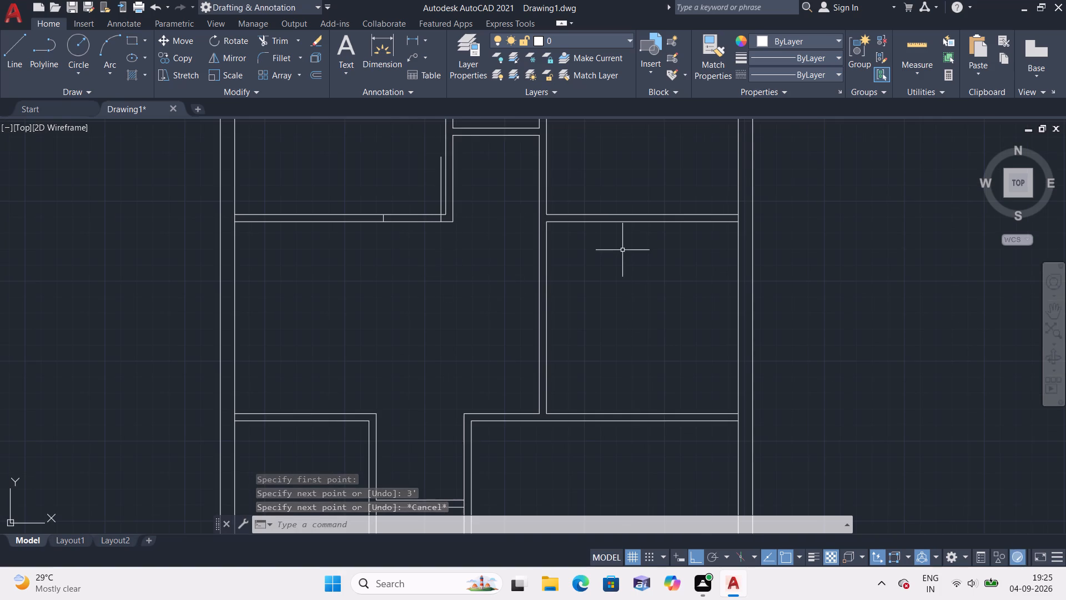
middle_drag(501, 212, 473, 355)
scroll(471, 275, up, 1)
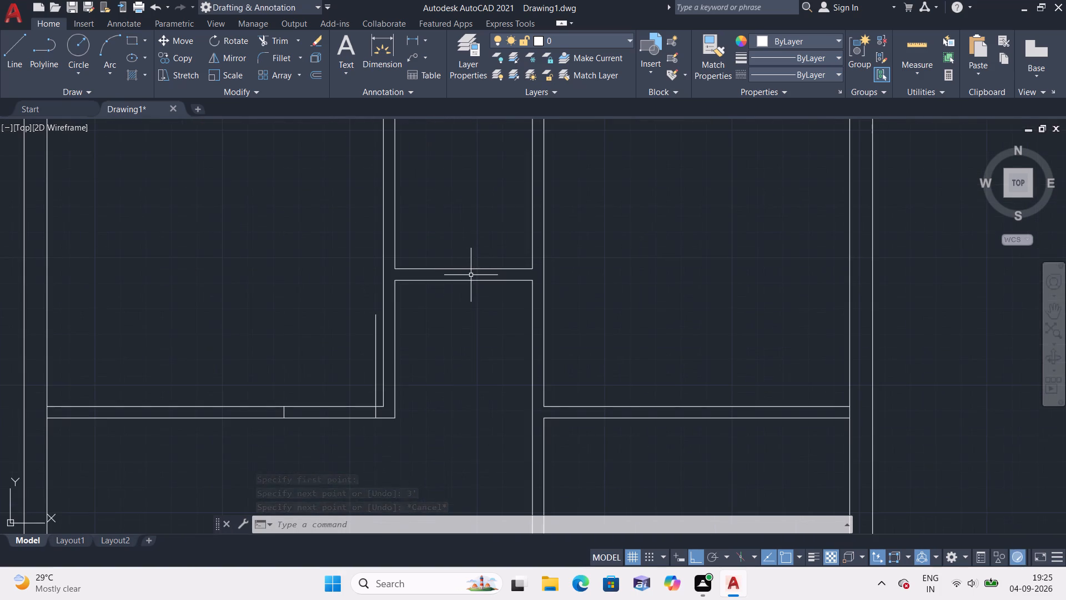
scroll(467, 281, up, 1)
text(l)
key(space)
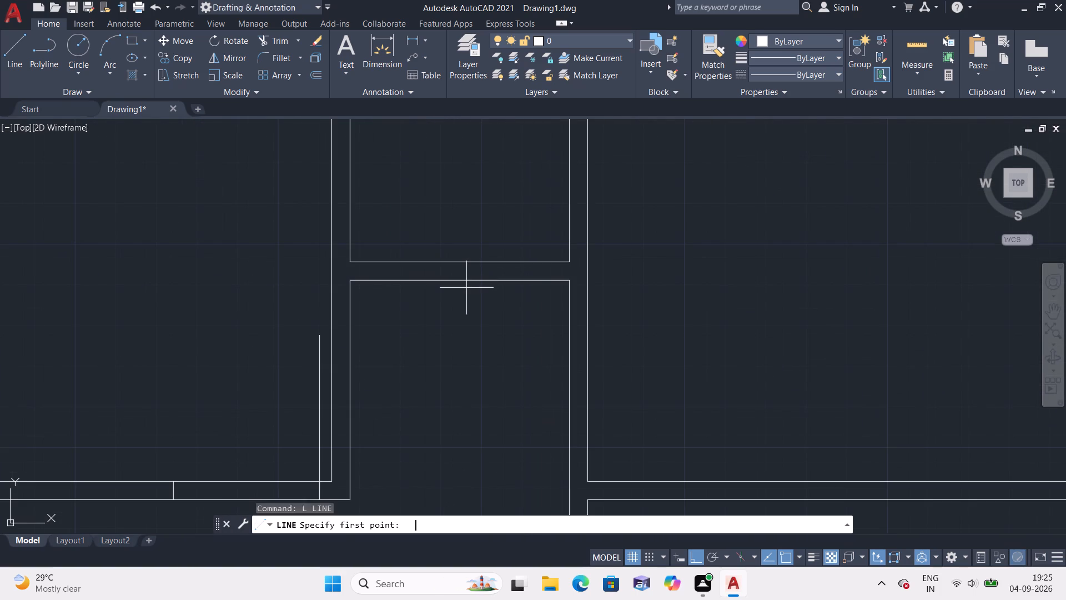
click(353, 263)
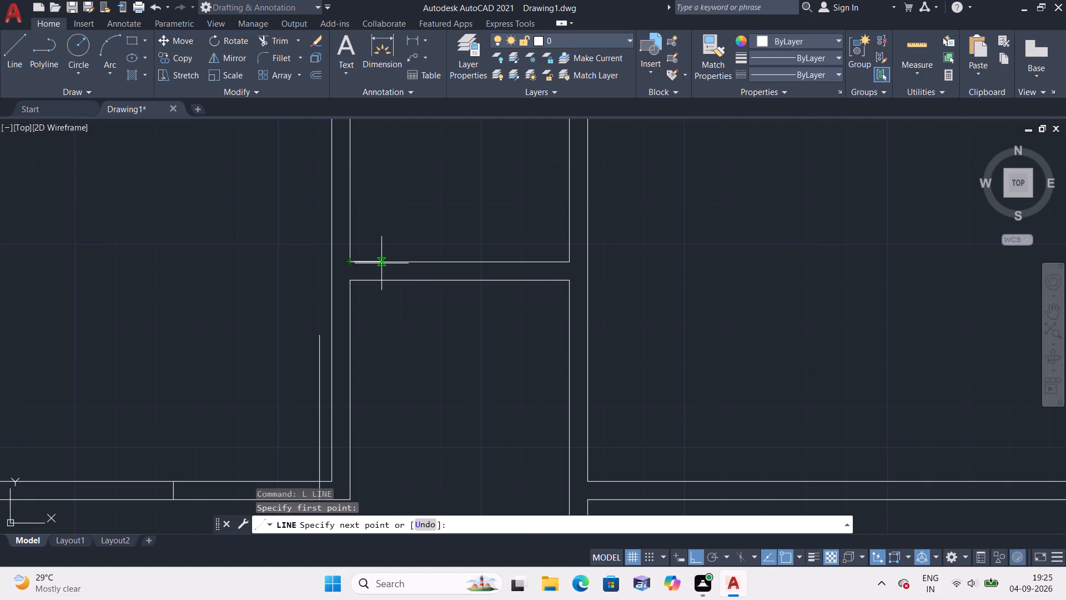
key(1)
key(apostrophe)
key(space)
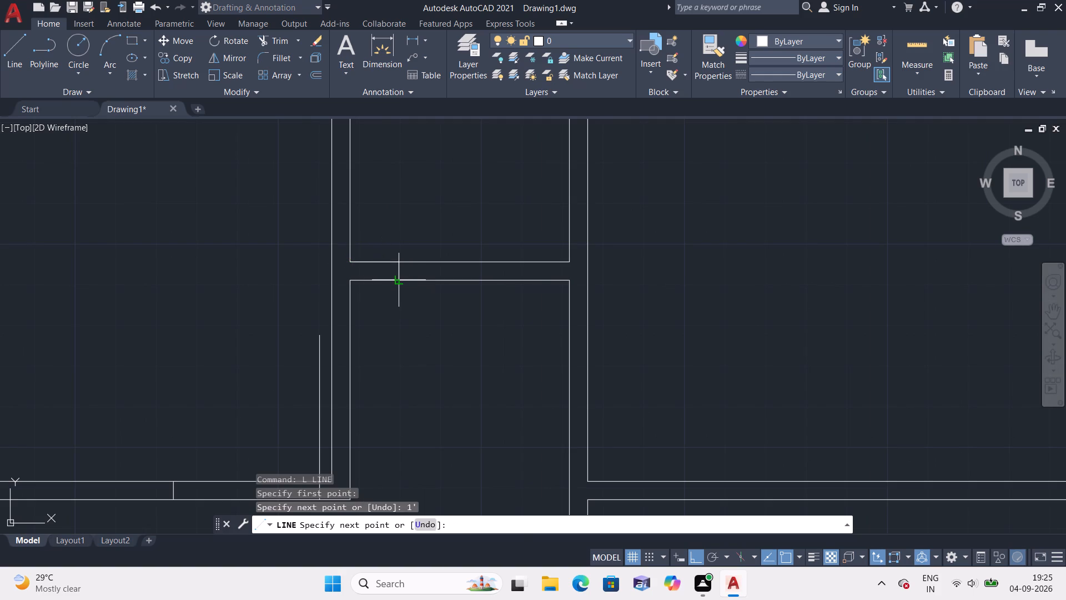
click(395, 283)
key(Escape)
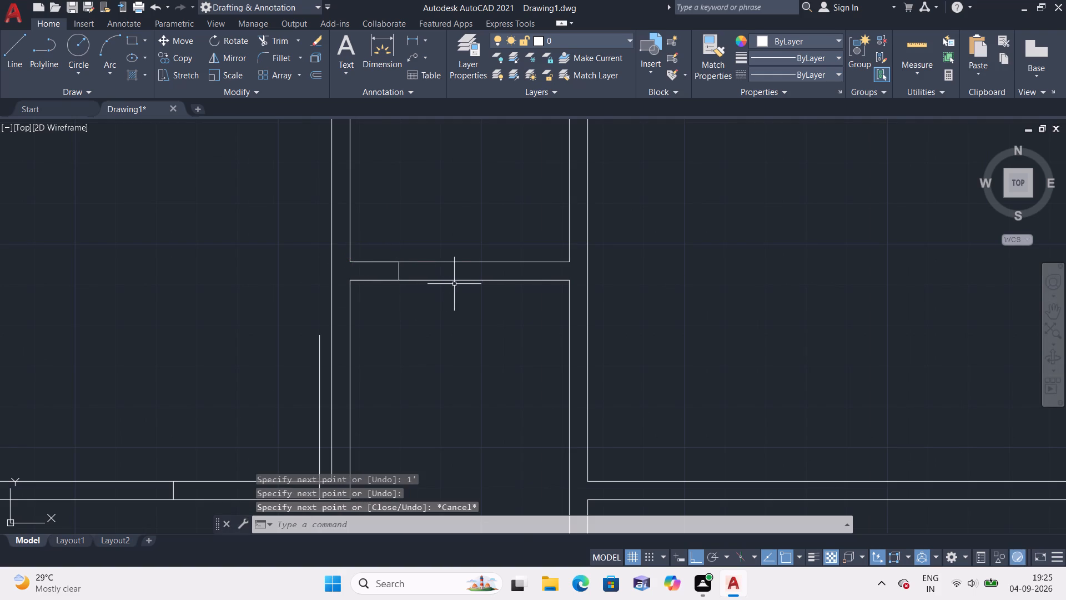
Draw a second jamb line across the same wall, 1' in from the narrow room's right inner corner.
key(space)
click(569, 263)
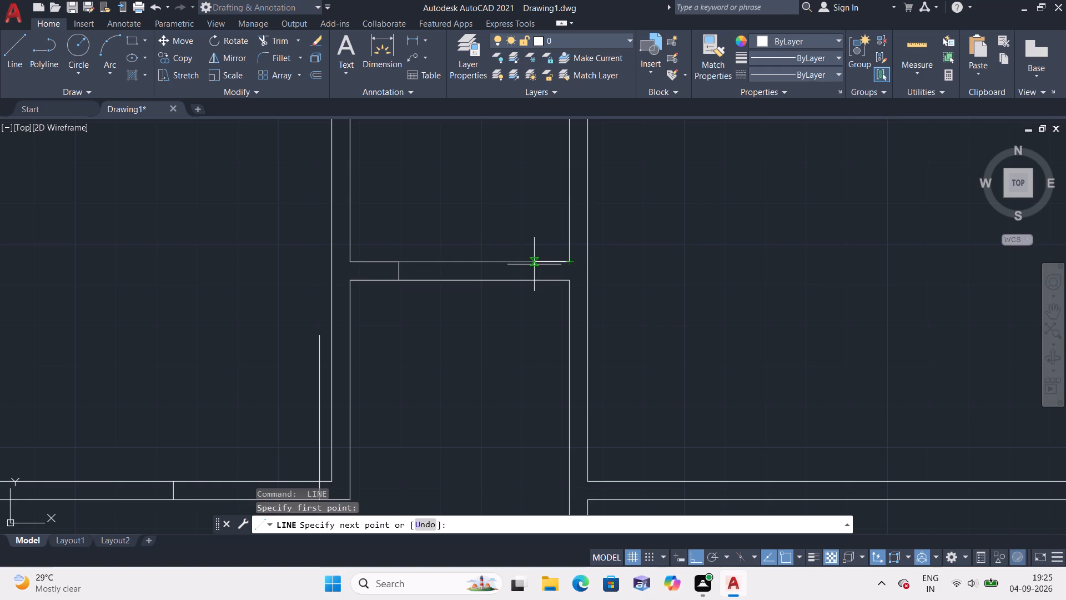
text(1')
key(space)
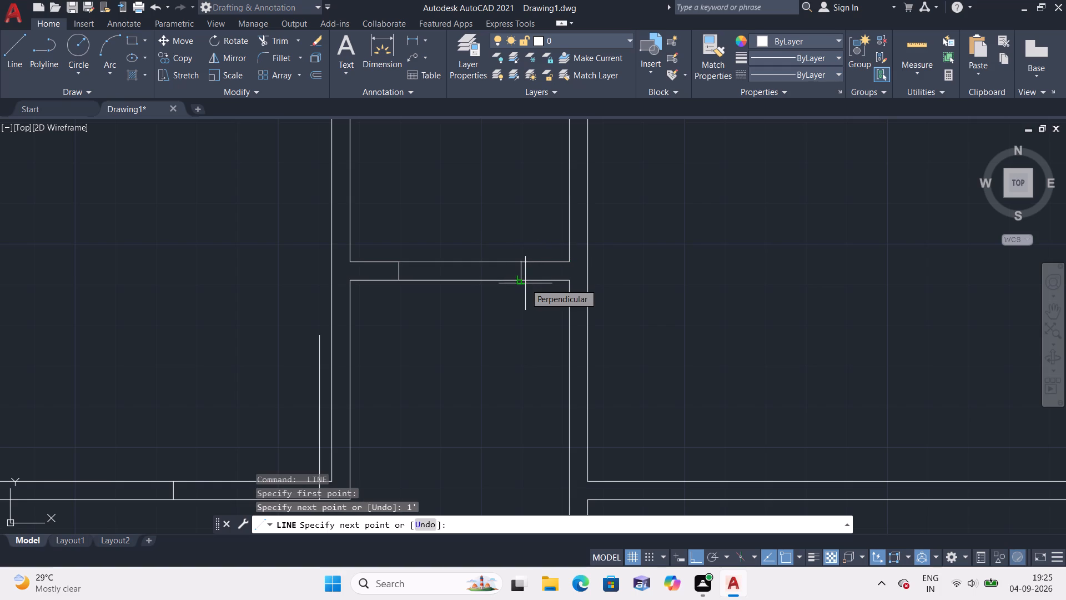
click(525, 283)
key(Escape)
Erase the two 1' horizontal construction lines along the narrow upper-middle room's bottom wall.
scroll(535, 271, up, 1)
click(538, 258)
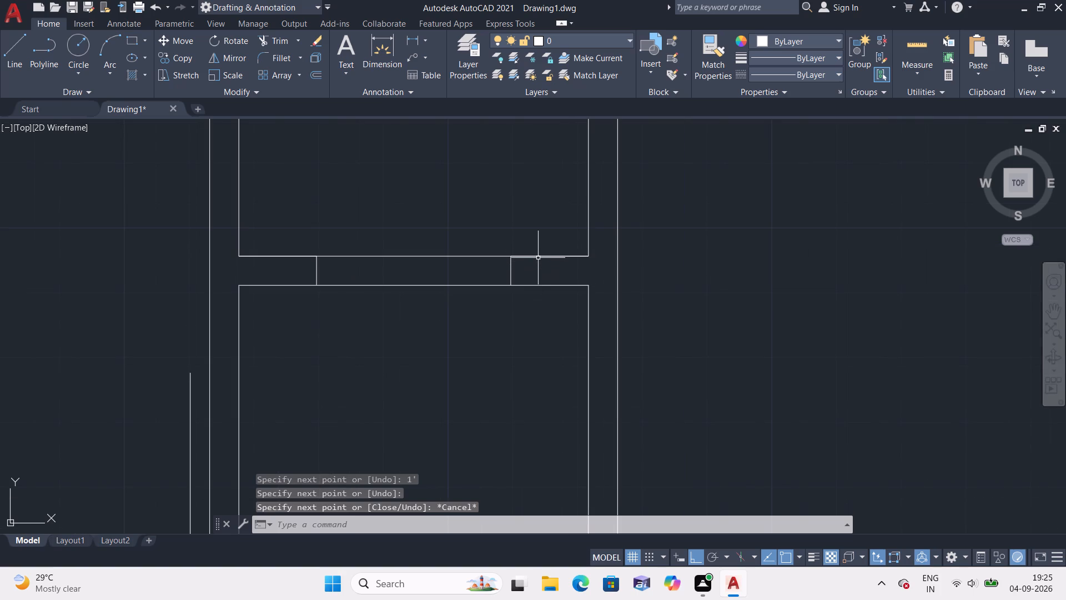
click(279, 255)
key(Delete)
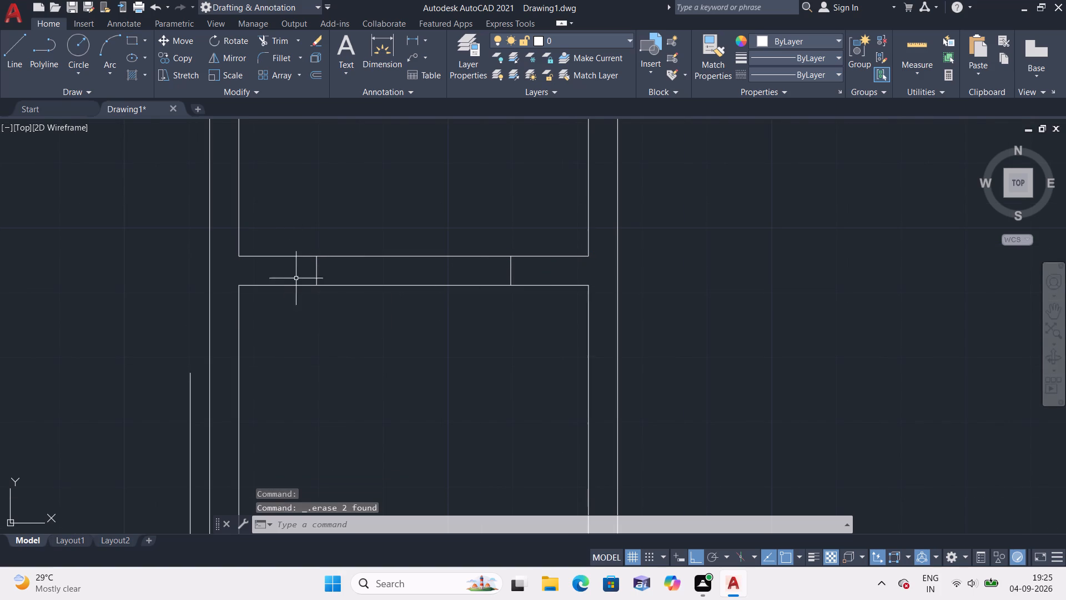
scroll(300, 279, down, 1)
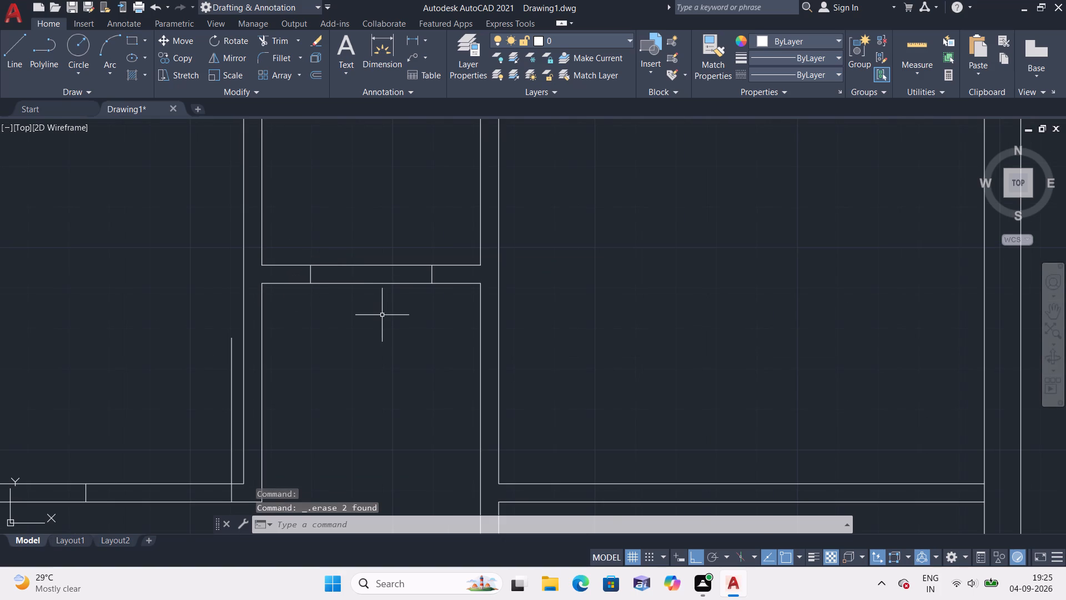
Draw a line 3" up the upper-right room's left wall from its lower inner corner, continuing across the wall as a jamb.
scroll(399, 347, down, 2)
middle_drag(404, 357, 401, 334)
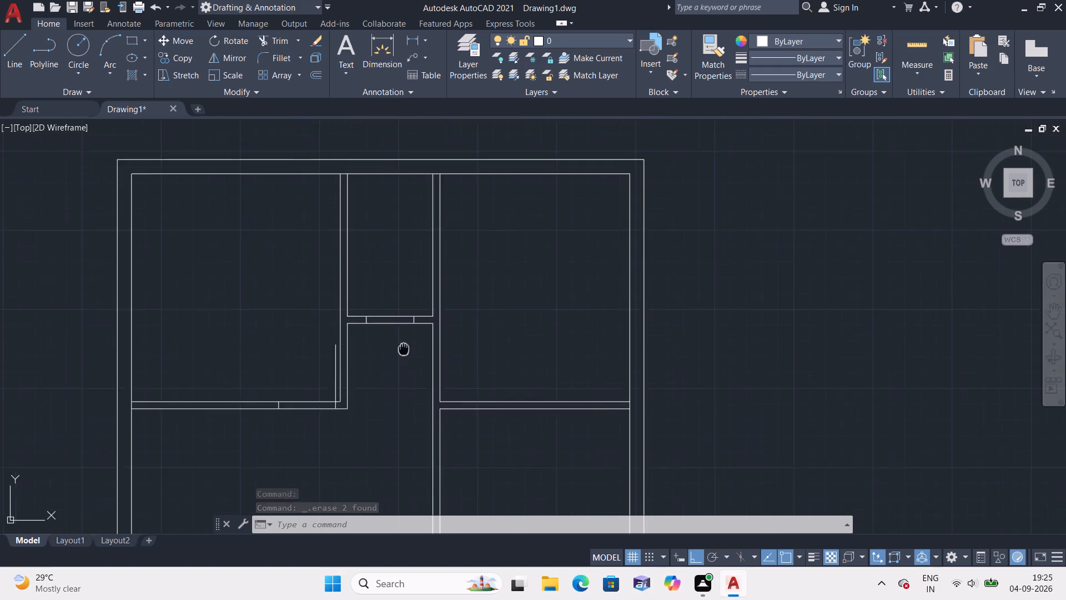
middle_drag(401, 334, 401, 305)
text(l)
key(space)
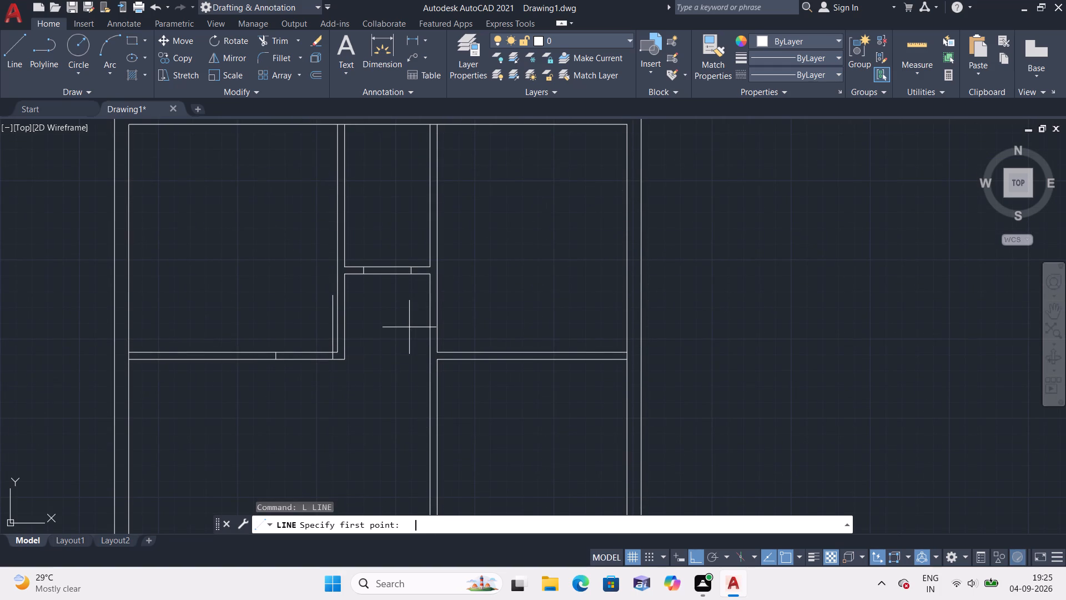
scroll(423, 353, up, 2)
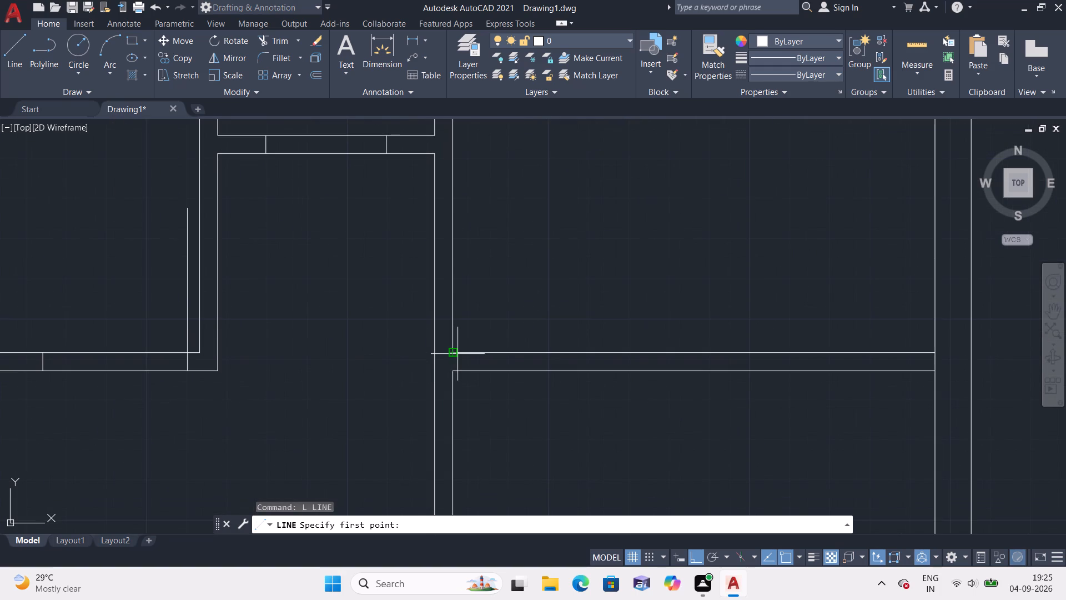
click(453, 354)
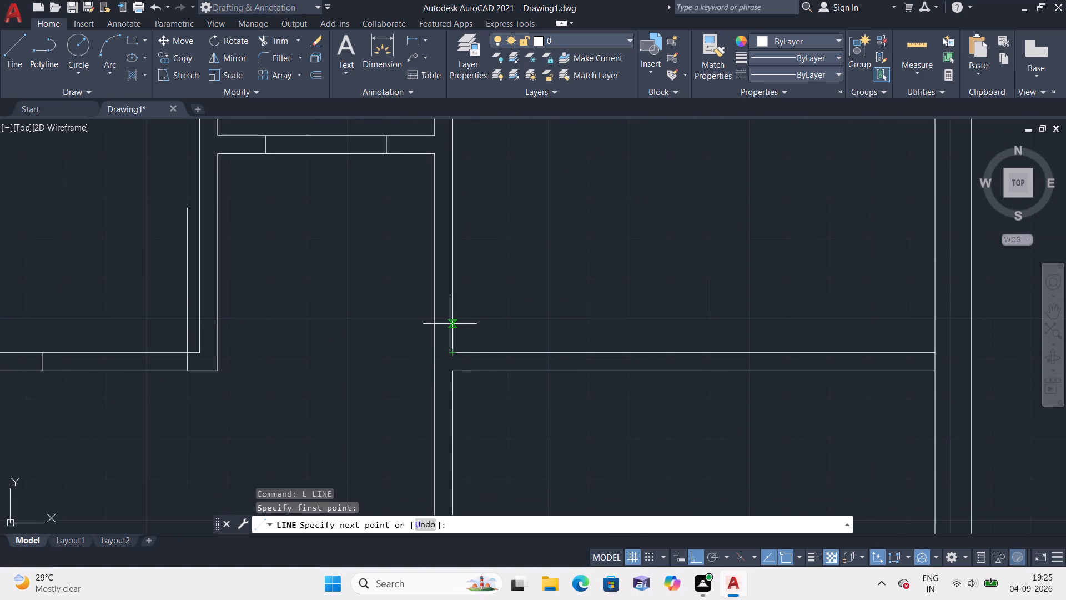
key(3)
key(shift+quotedbl)
key(space)
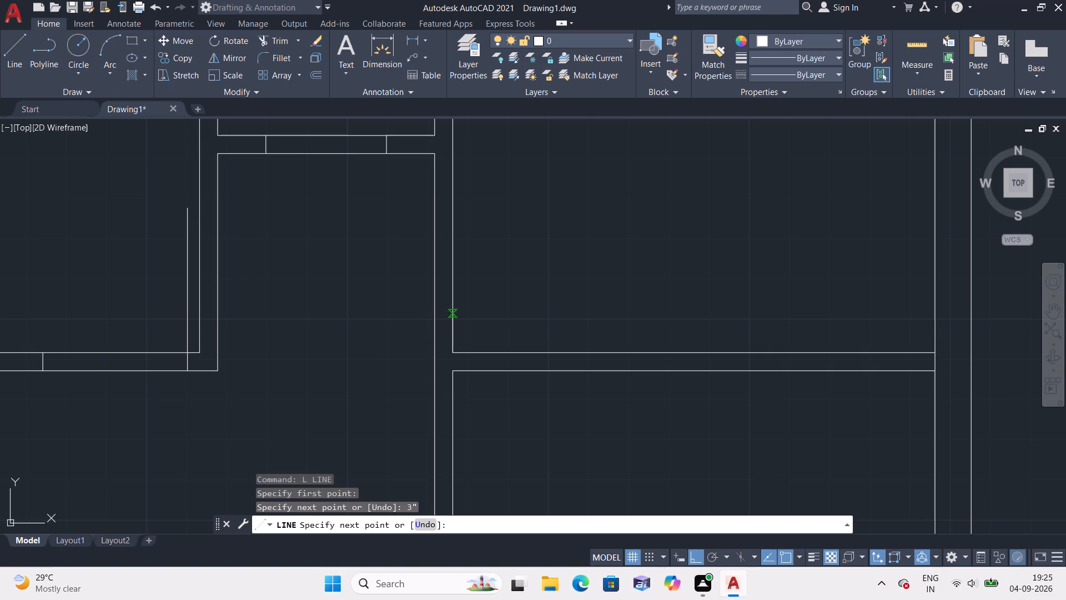
click(435, 341)
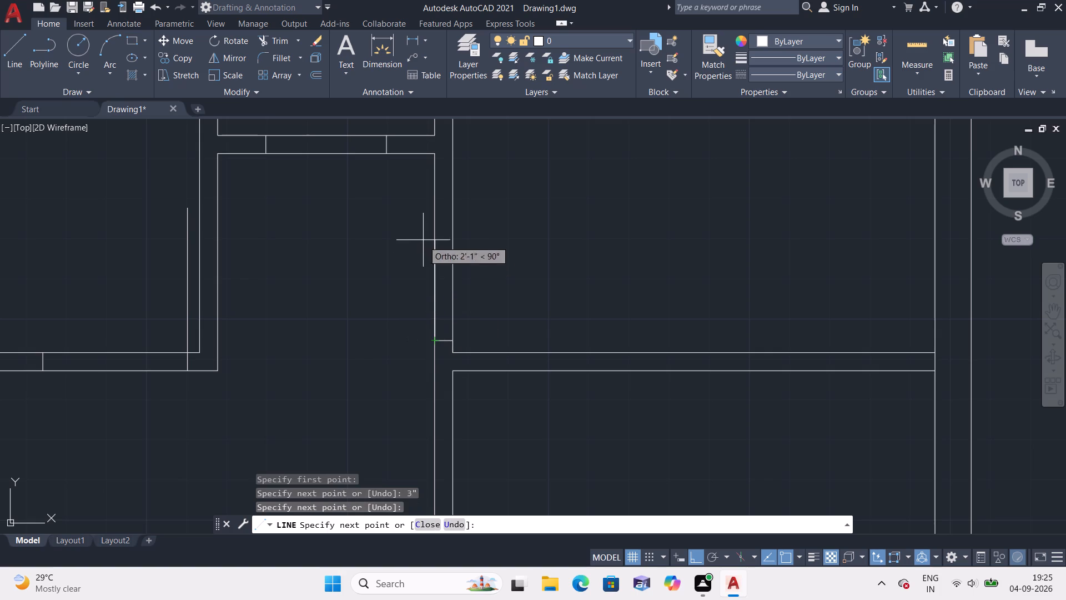
Continue the line 3' up along the wall face and across the wall to form the door opening's second jamb.
key(3)
key(apostrophe)
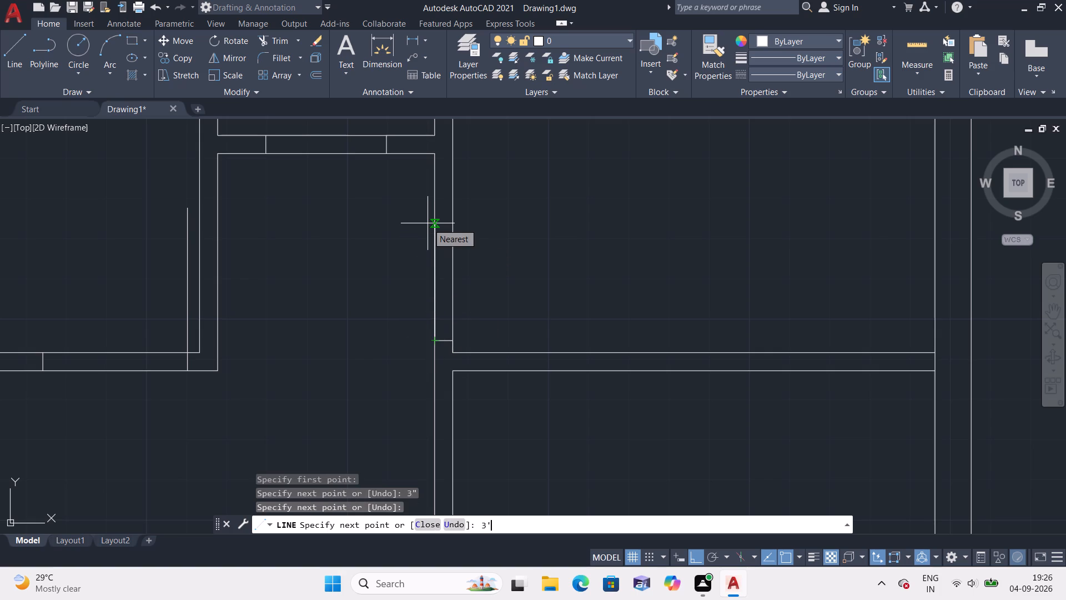
key(space)
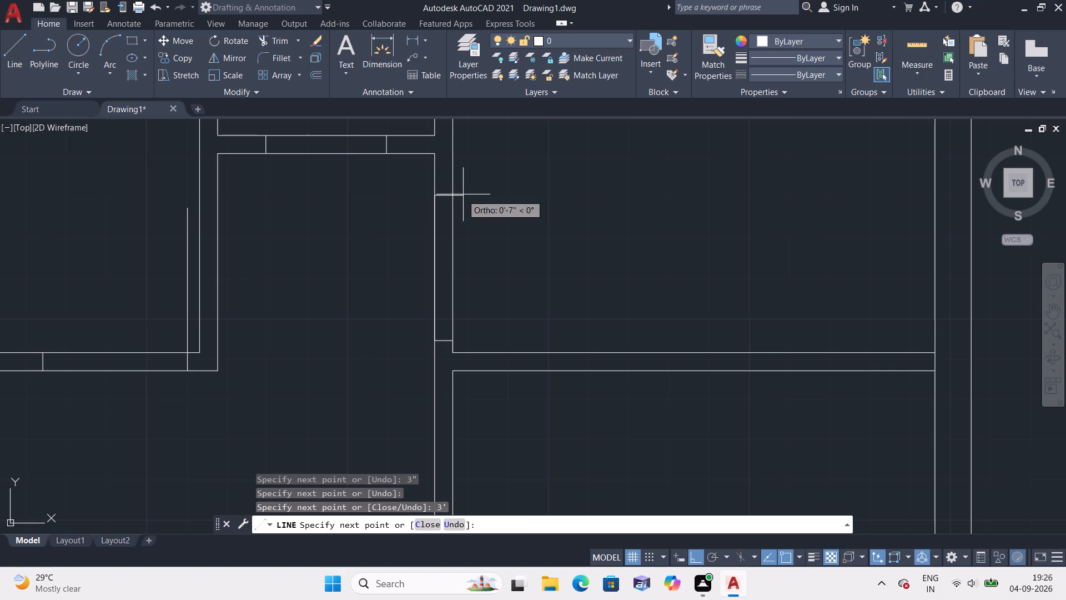
click(457, 197)
key(Escape)
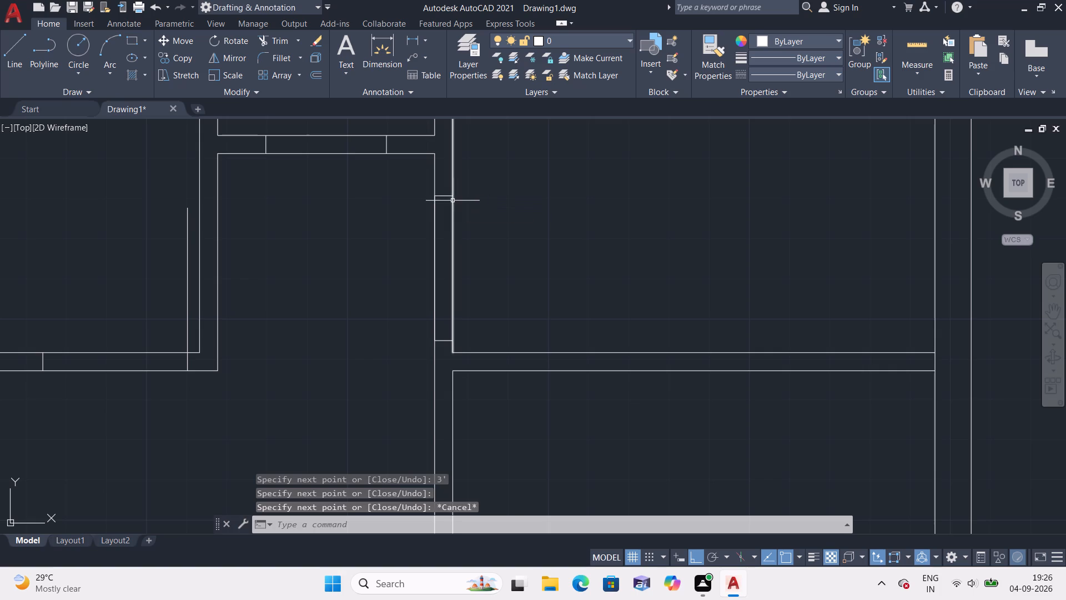
Erase the 3' and 3" vertical construction lines along the upper-right room's left wall.
click(435, 240)
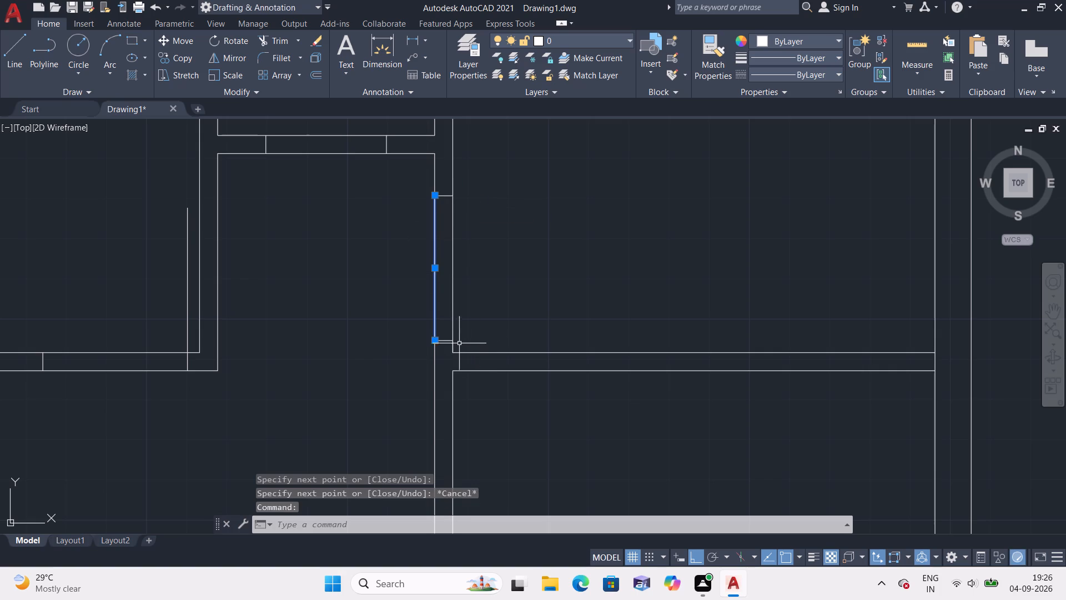
click(454, 346)
key(Delete)
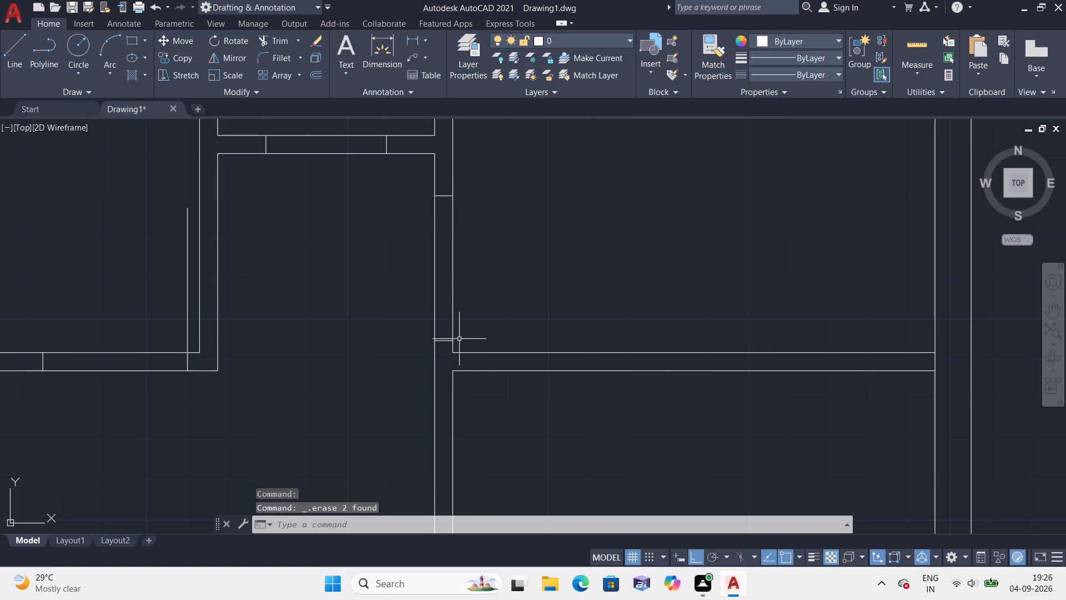
Draw a 3' horizontal door leaf line into the upper-right room from the lower jamb.
text(l)
key(space)
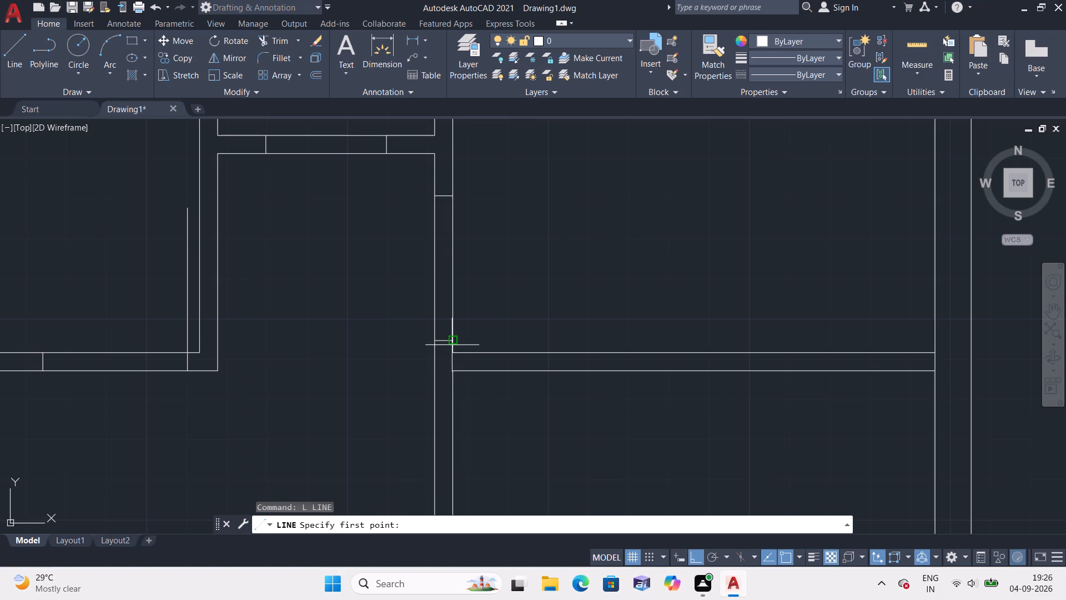
click(453, 343)
text(3')
click(526, 340)
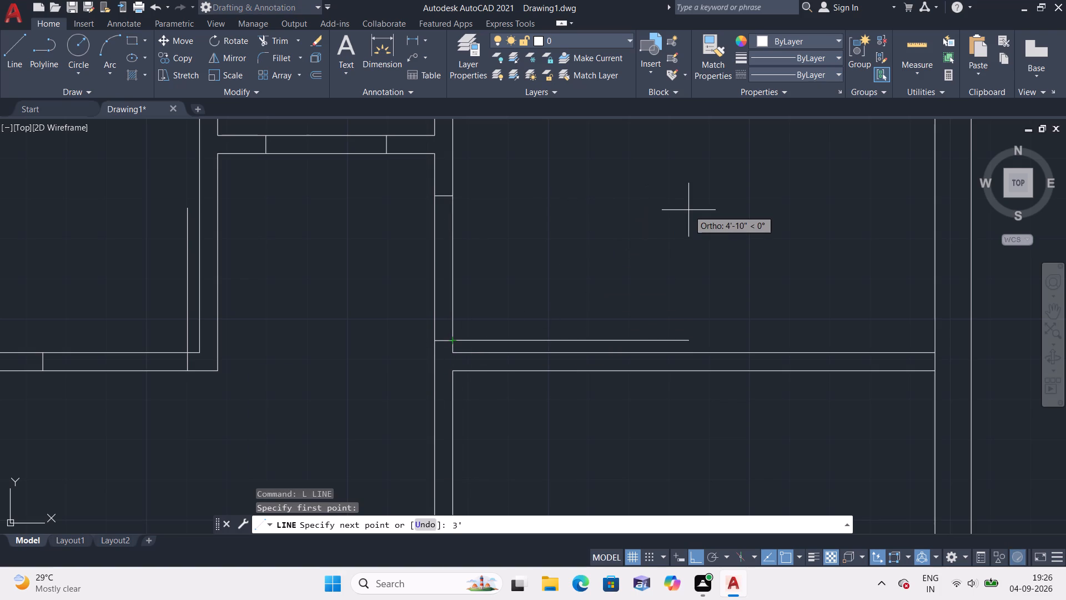
key(space)
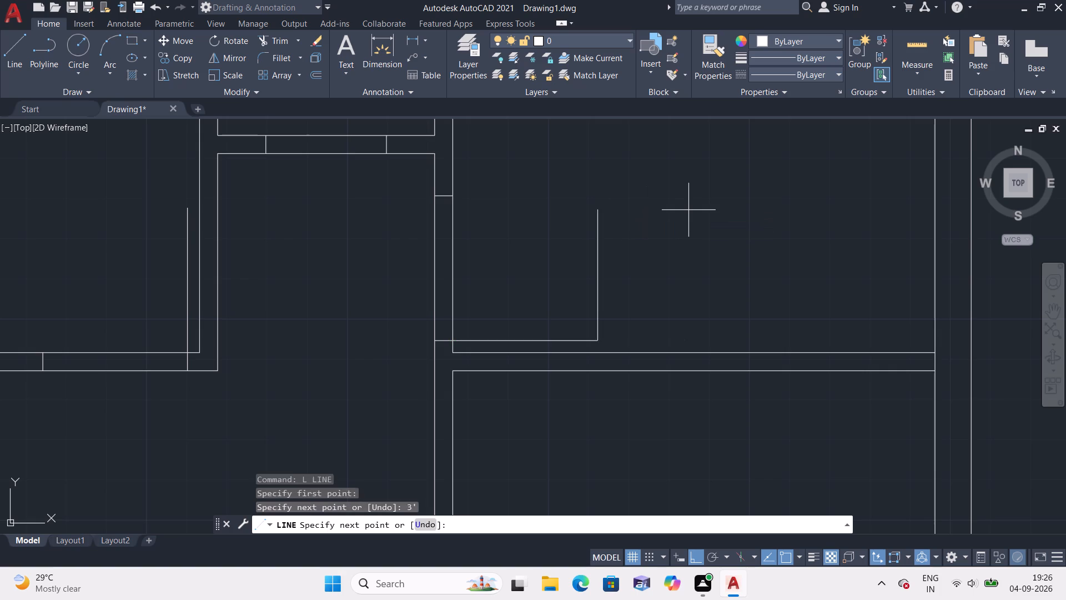
key(Escape)
Draw a line 3" up the middle-right room's left wall from its lower inner corner, continuing across the wall as a jamb.
scroll(624, 272, down, 2)
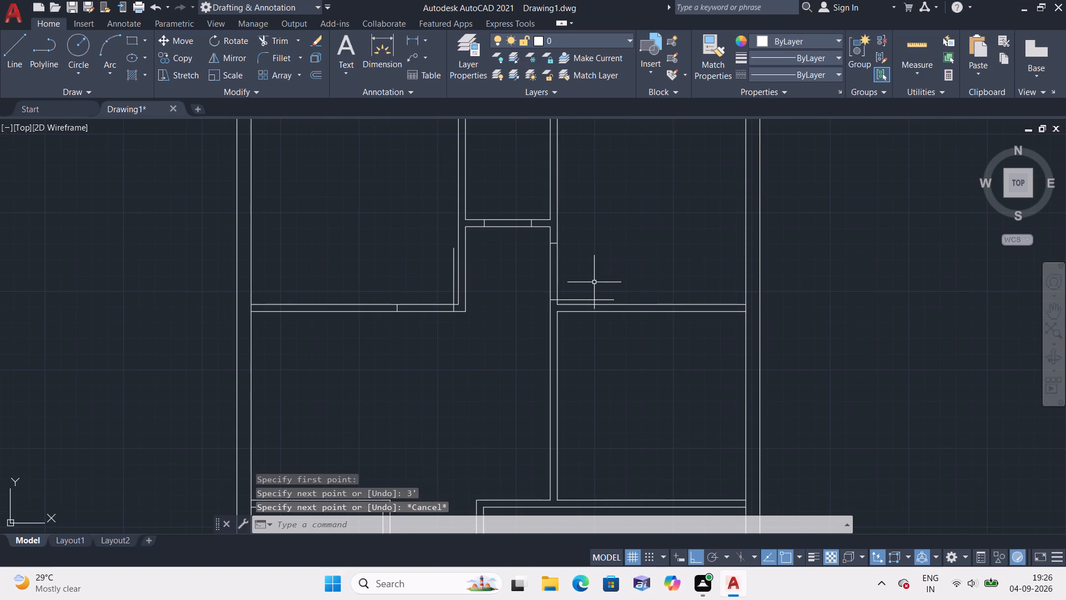
middle_drag(592, 284, 579, 192)
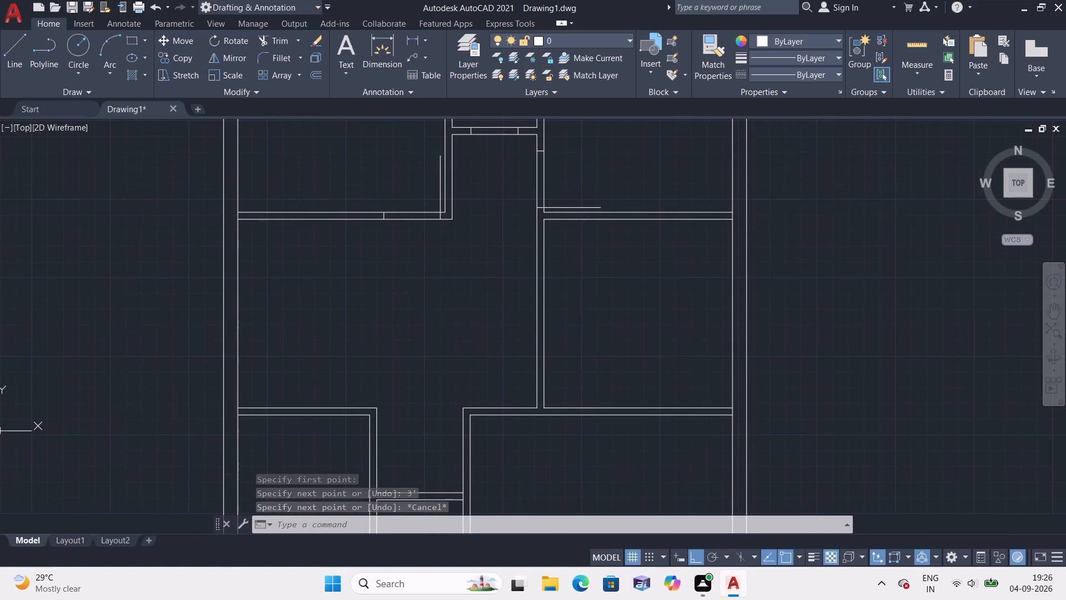
middle_drag(559, 368, 520, 273)
scroll(555, 307, down, 1)
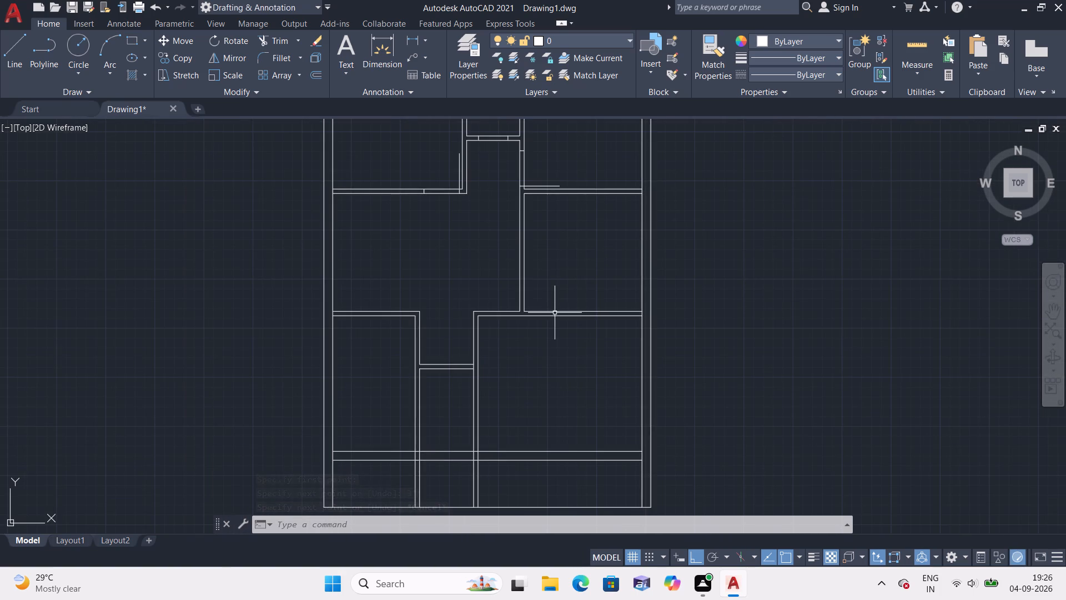
middle_drag(553, 311, 551, 272)
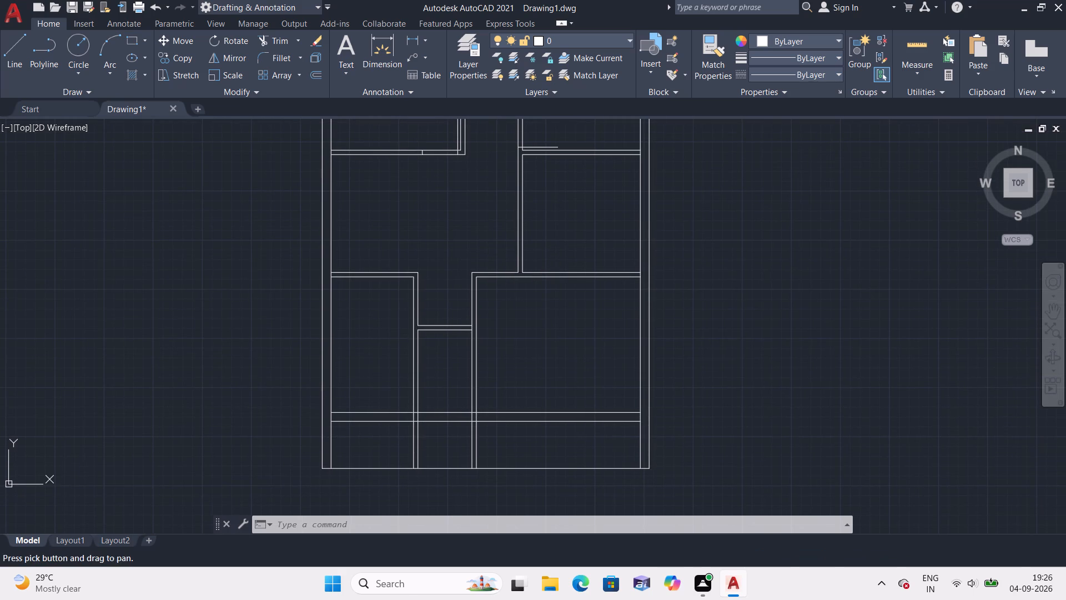
text(l)
key(space)
scroll(521, 270, up, 2)
click(521, 274)
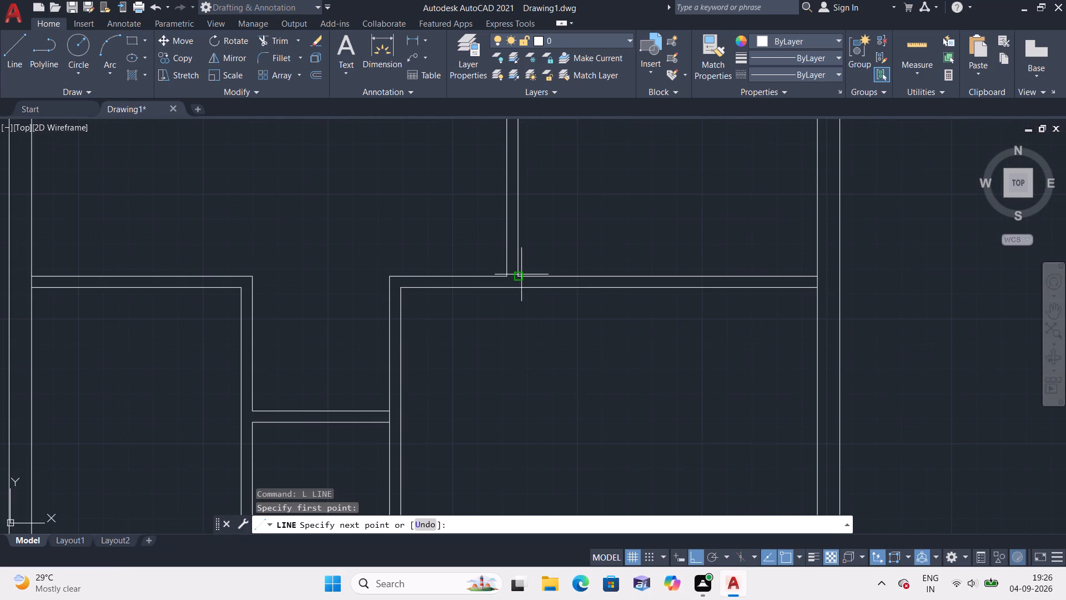
key(3)
key(shift+quotedbl)
key(space)
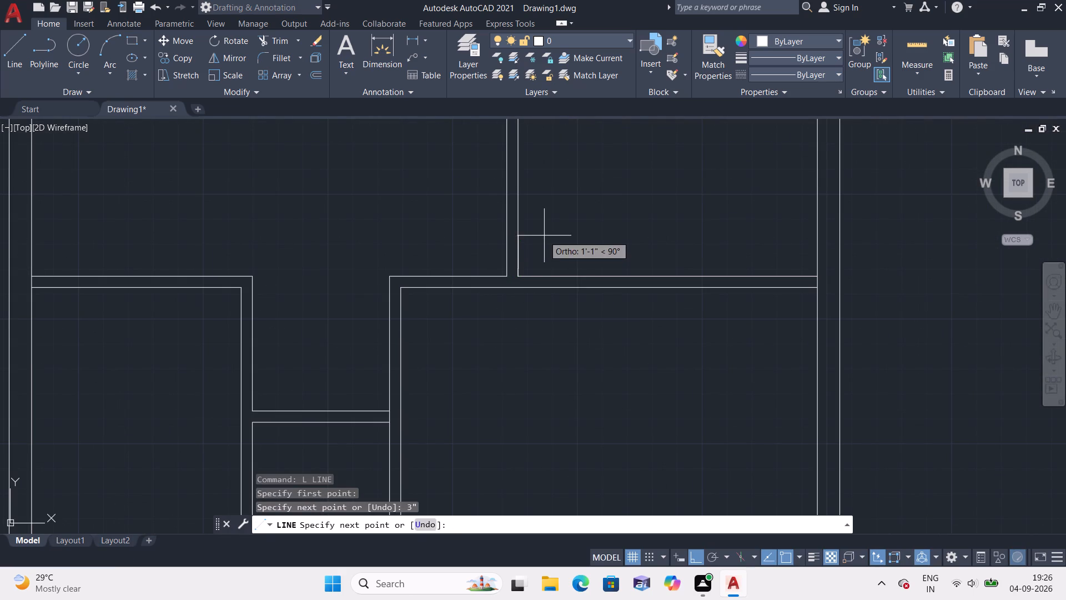
click(505, 266)
Continue the line 3' up along the middle-right room's left wall and across it to form the second door jamb.
key(3)
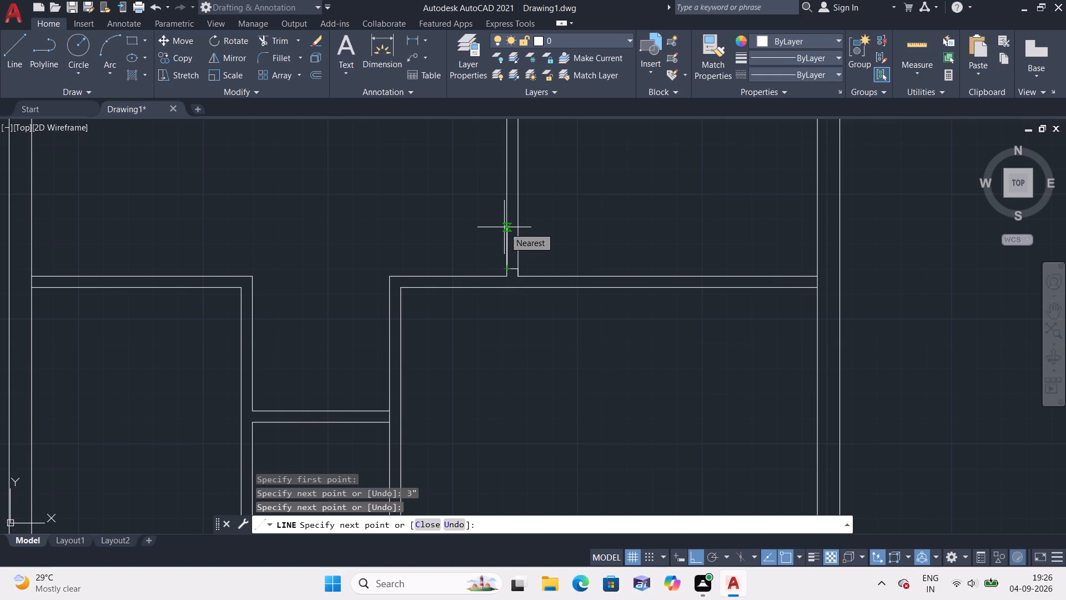
key(apostrophe)
key(space)
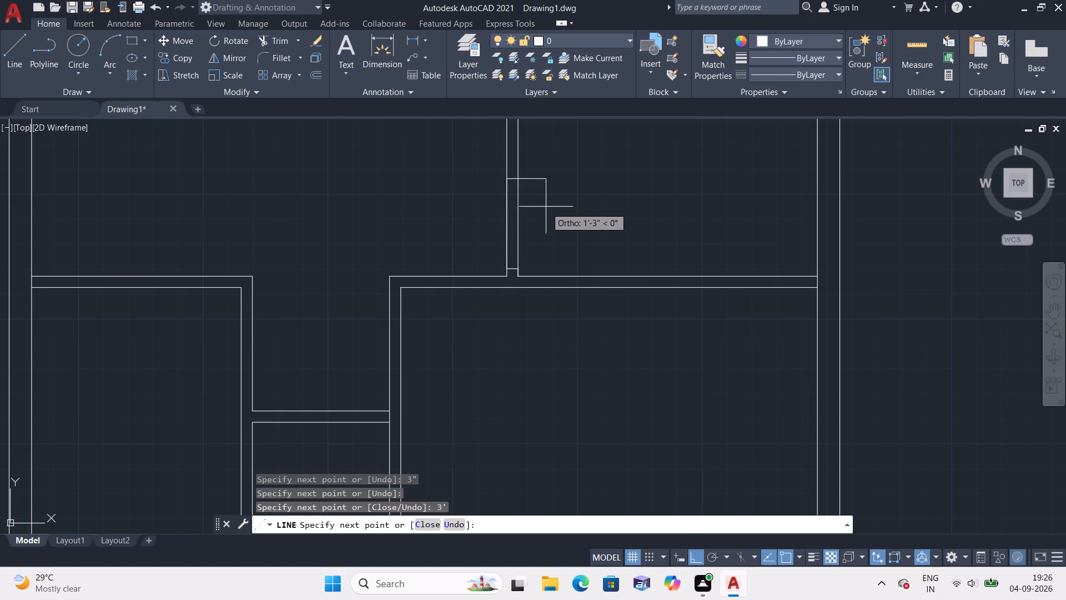
click(517, 179)
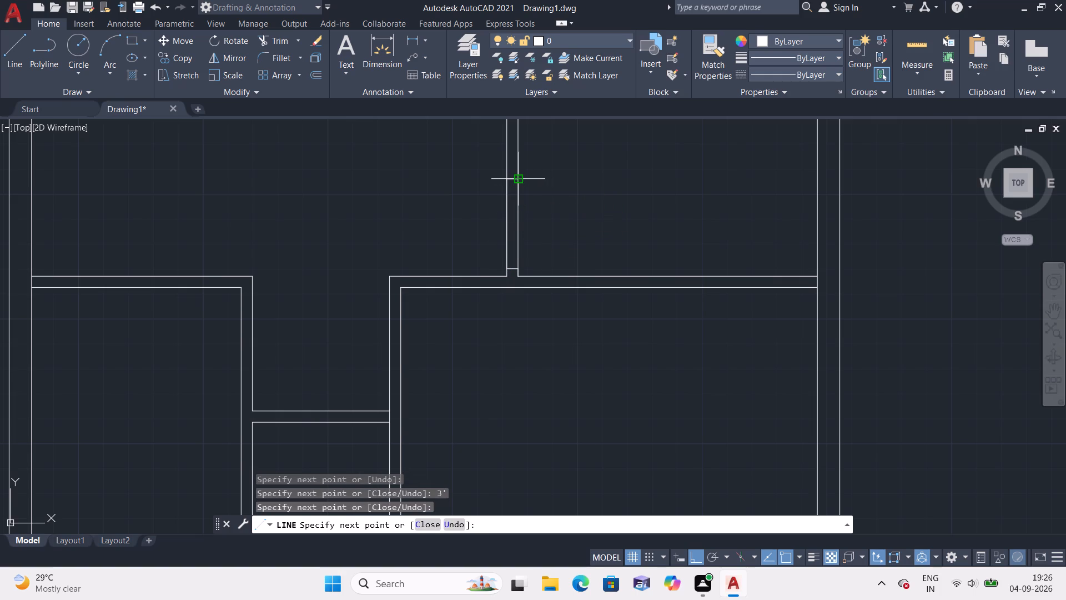
key(Escape)
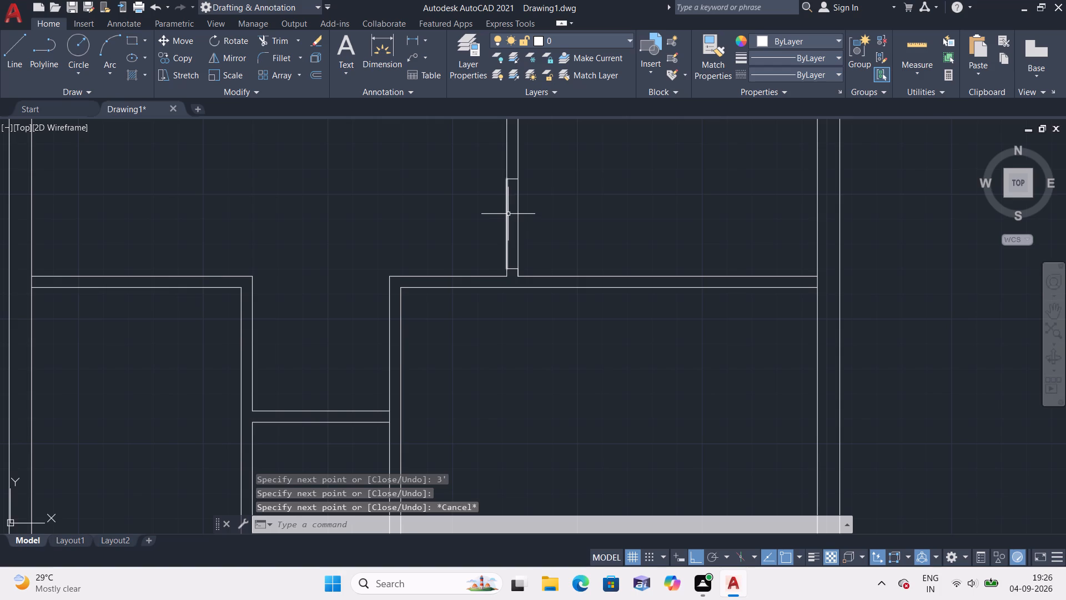
Erase the 3' and 3" vertical construction lines along the middle-right room's left wall.
click(508, 214)
scroll(514, 248, up, 3)
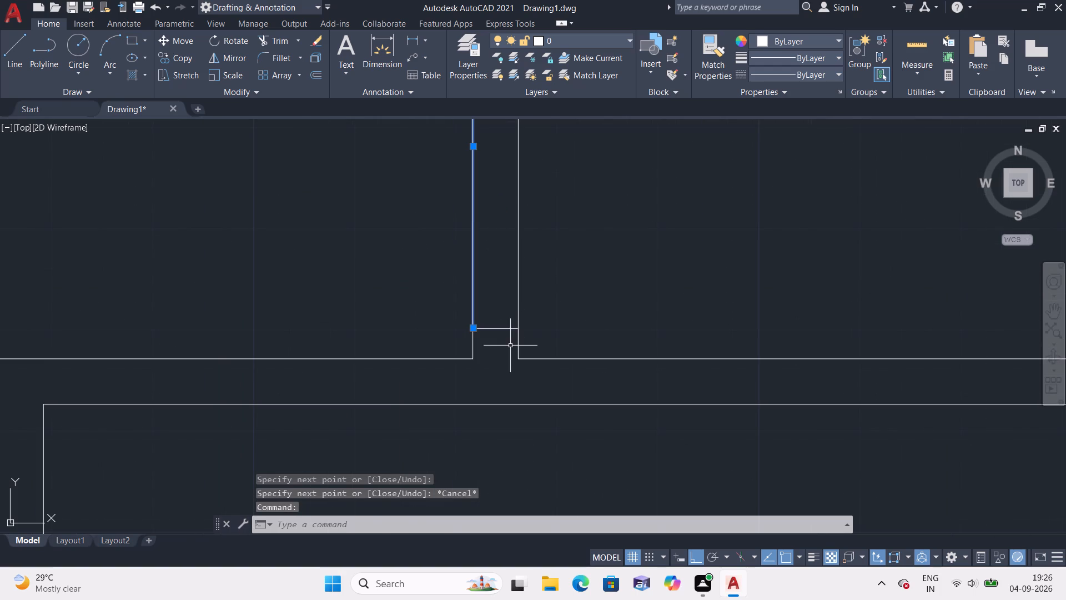
click(517, 343)
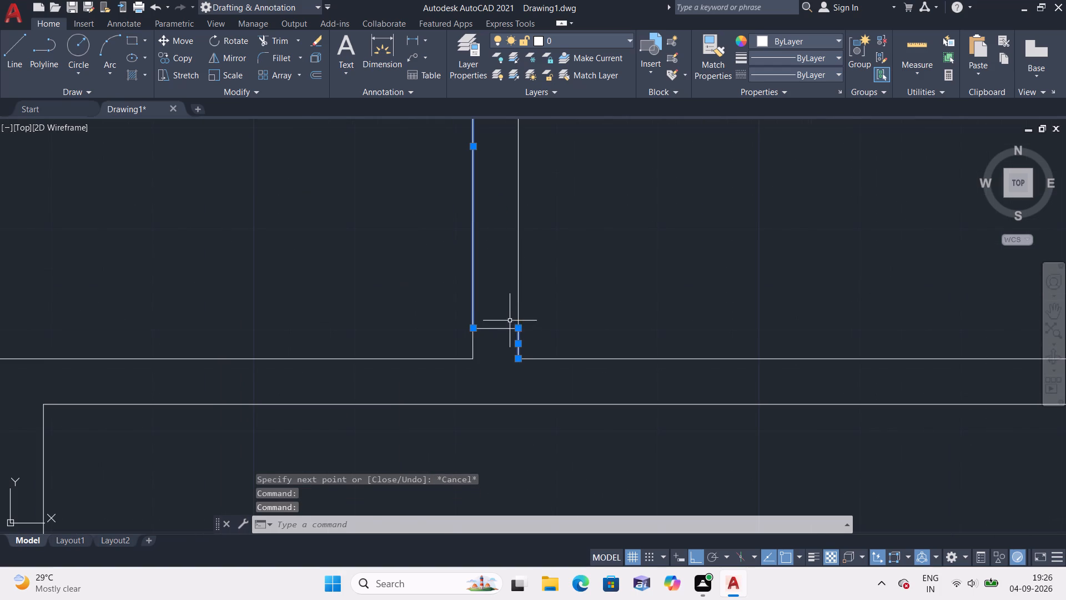
key(Delete)
Draw a 3' horizontal door leaf line into the middle-right room from the lower jamb.
scroll(508, 311, down, 3)
key(l)
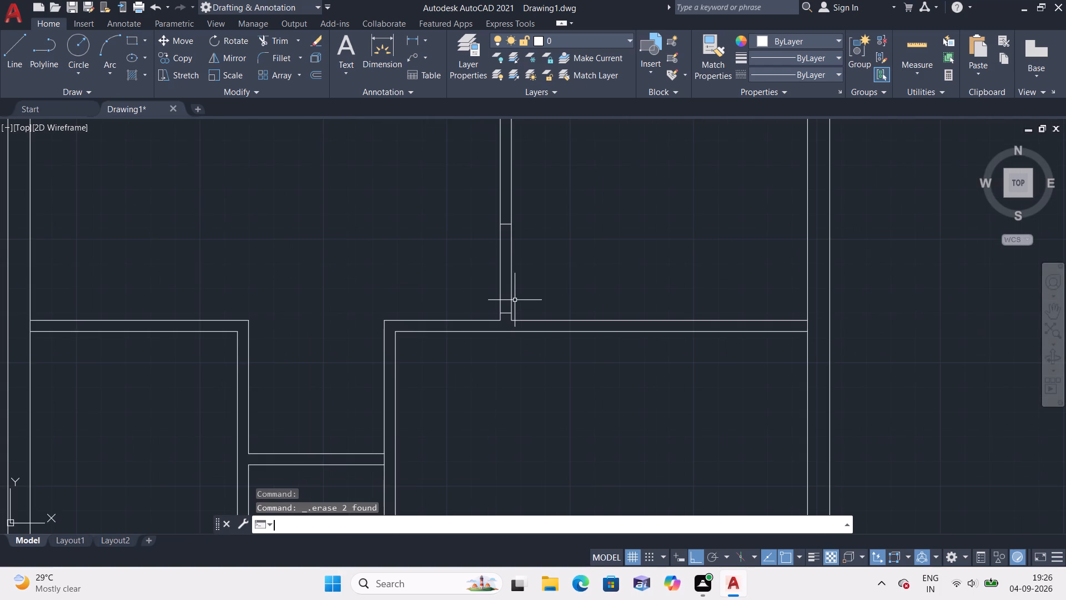
key(space)
click(512, 312)
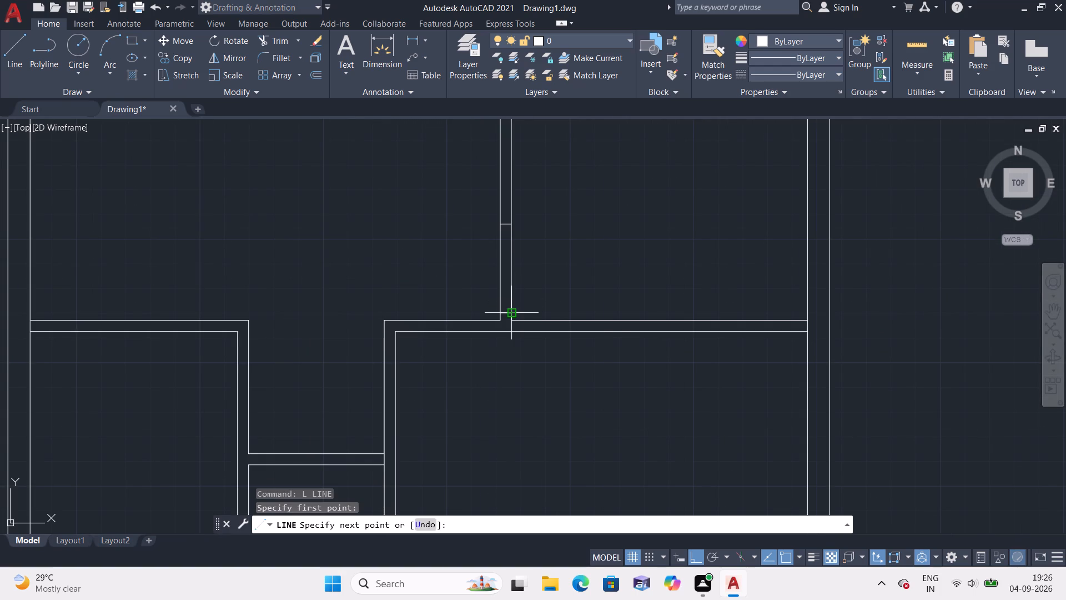
key(3)
key(apostrophe)
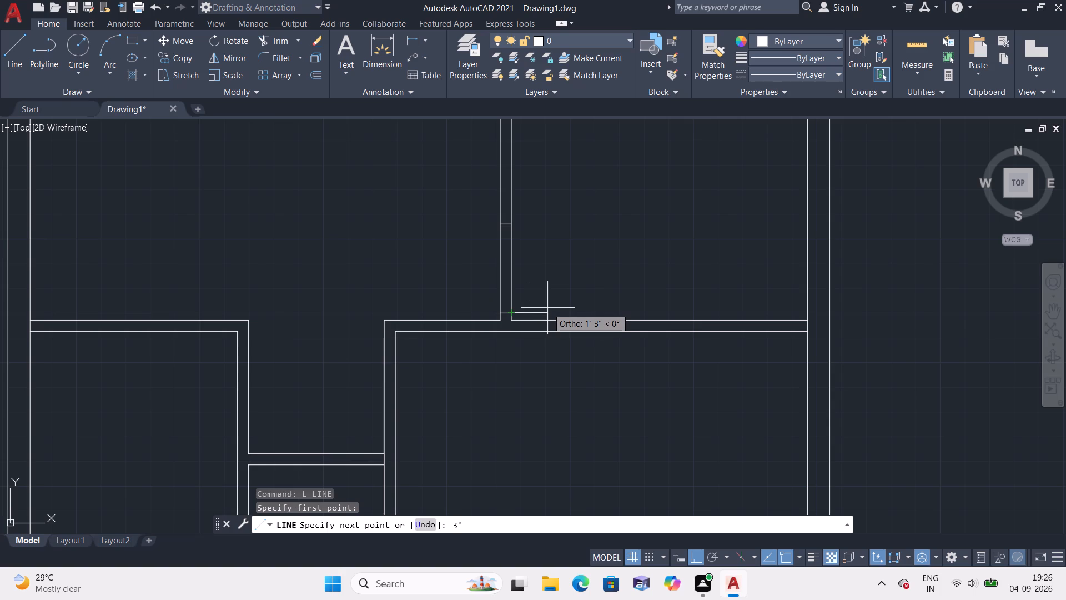
key(space)
key(Escape)
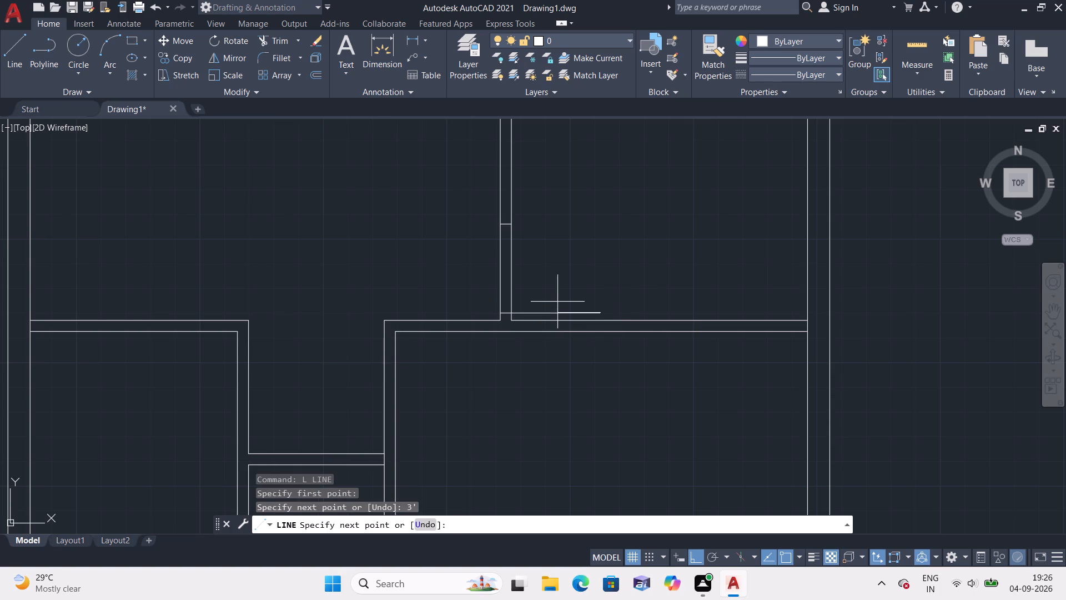
Draw a line 2" along the underside of the lower central passage's cross wall from its left corner, continuing up across the wall as a jamb.
scroll(548, 305, down, 2)
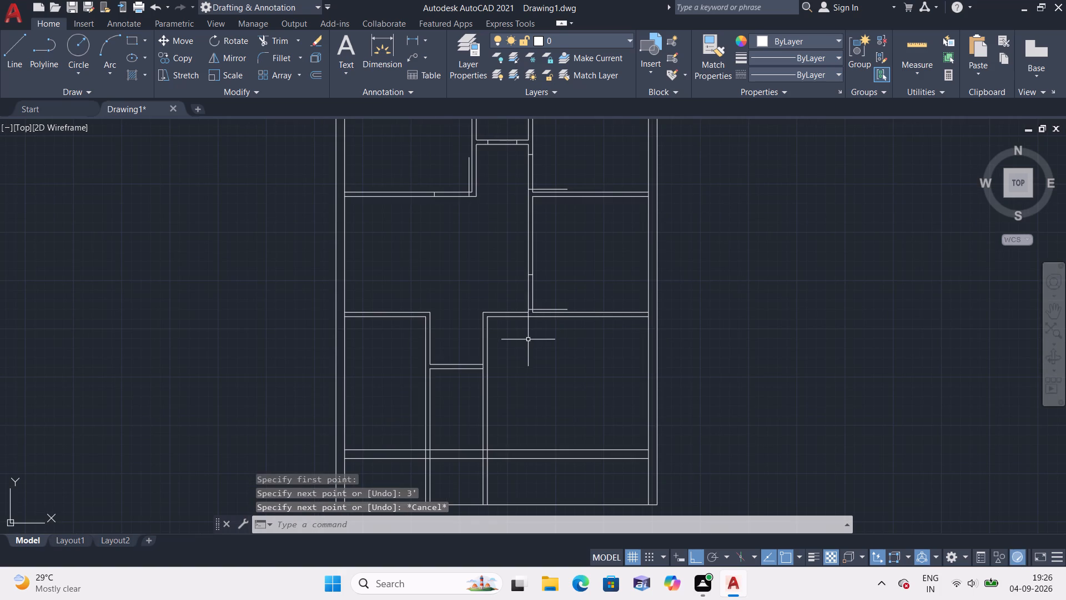
middle_drag(529, 340, 560, 266)
scroll(558, 268, down, 1)
scroll(504, 314, up, 2)
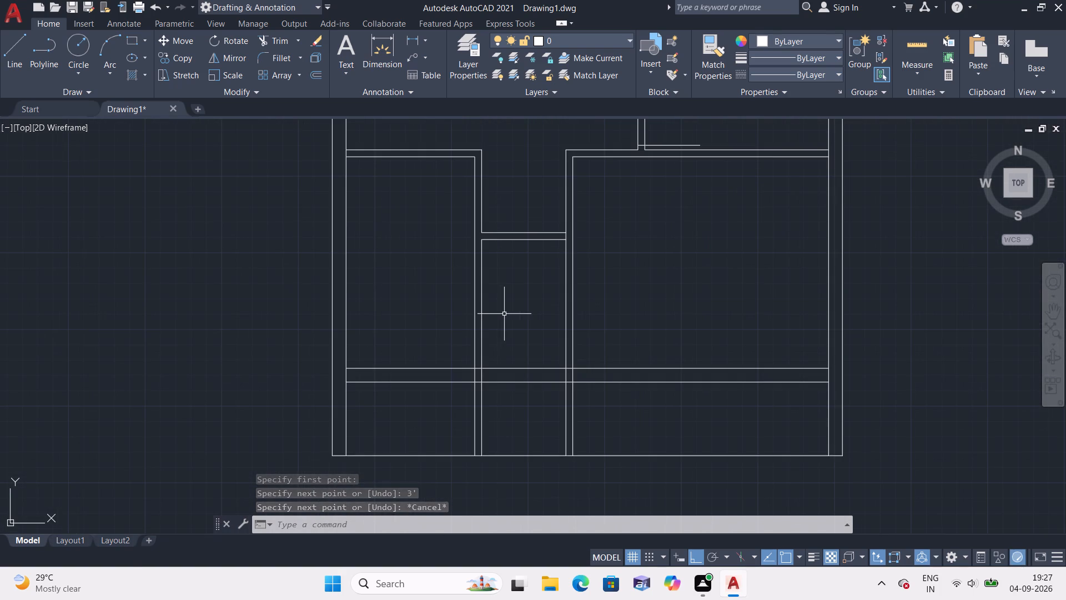
text(l)
key(space)
scroll(492, 277, up, 2)
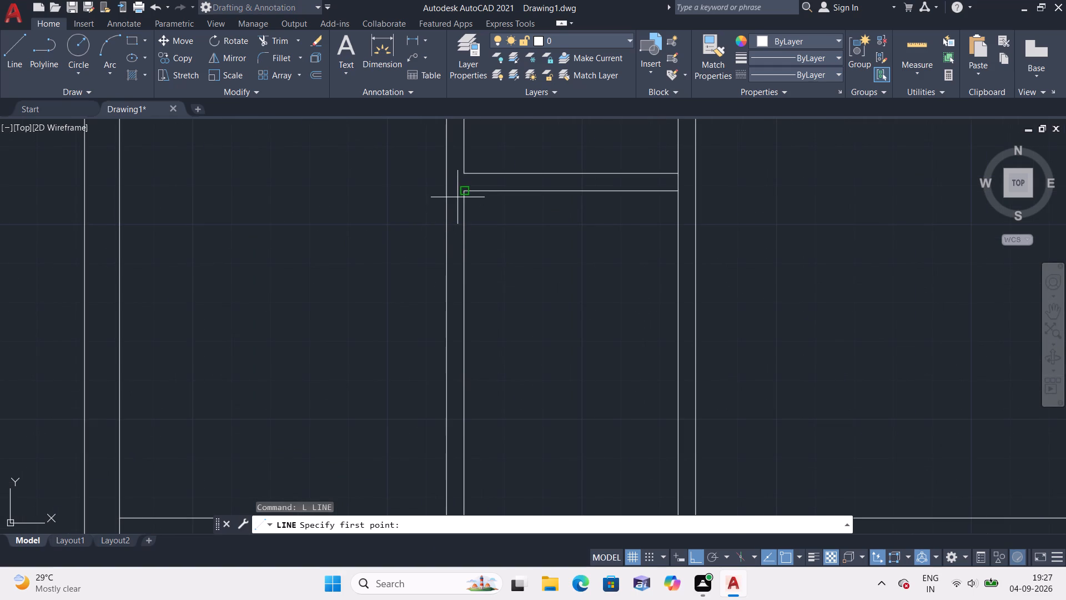
click(467, 190)
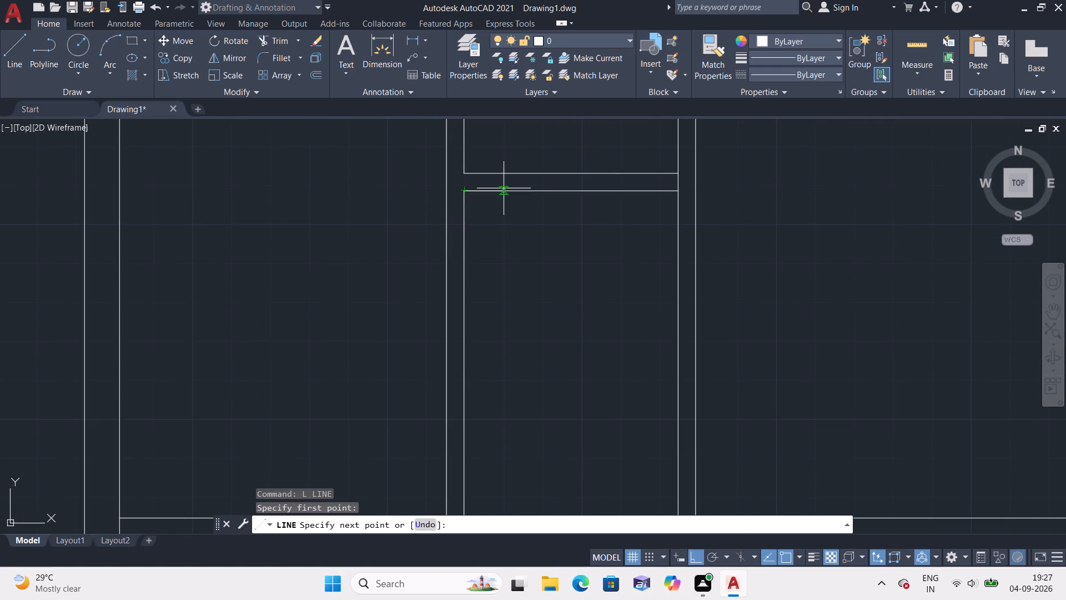
key(2)
key(shift+quotedbl)
key(space)
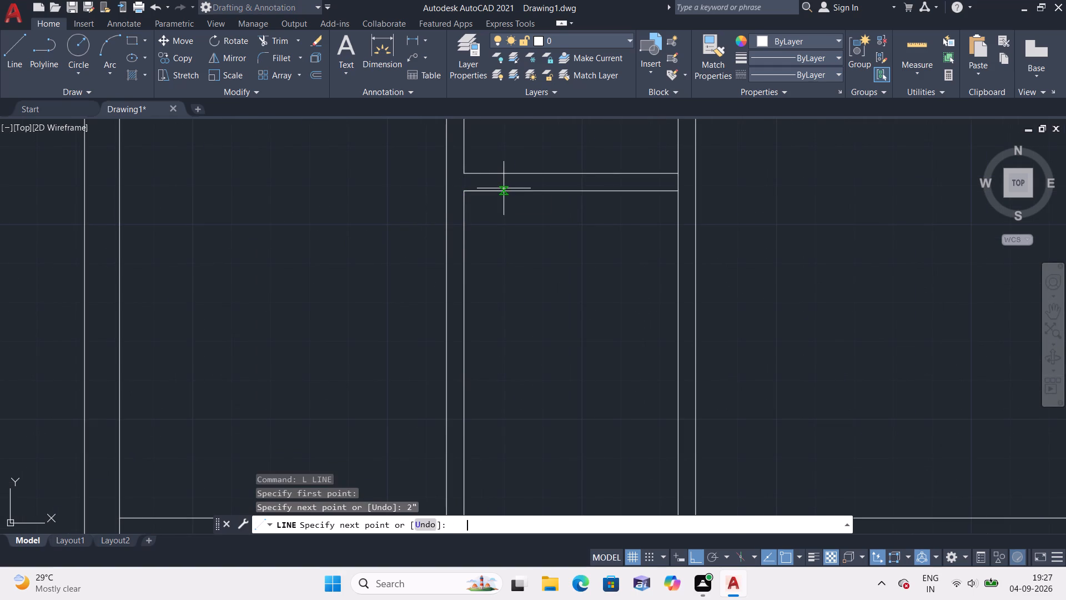
click(475, 174)
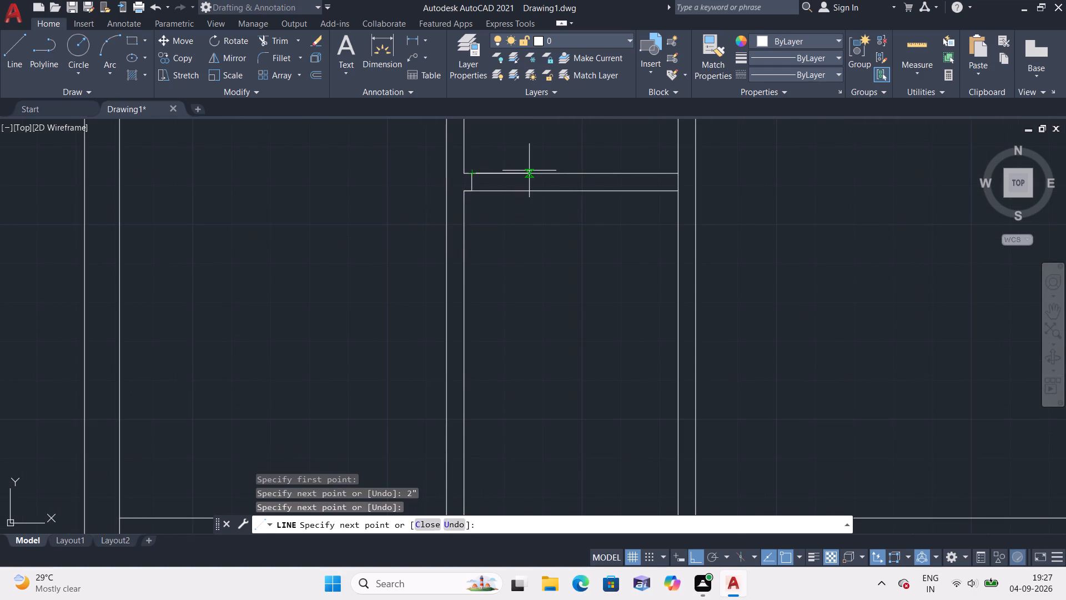
Continue the line 3' along the cross wall's upper face and down across the wall to form the second door jamb.
text(3')
key(space)
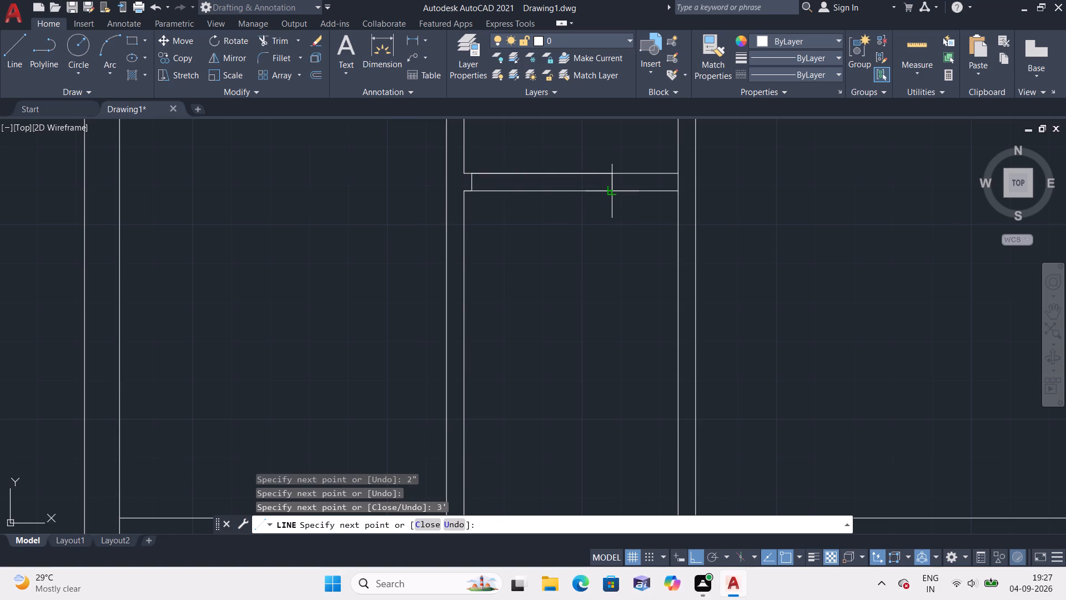
click(616, 190)
key(Escape)
Erase the 3' and 2" horizontal construction lines along the central passage's cross wall.
click(592, 173)
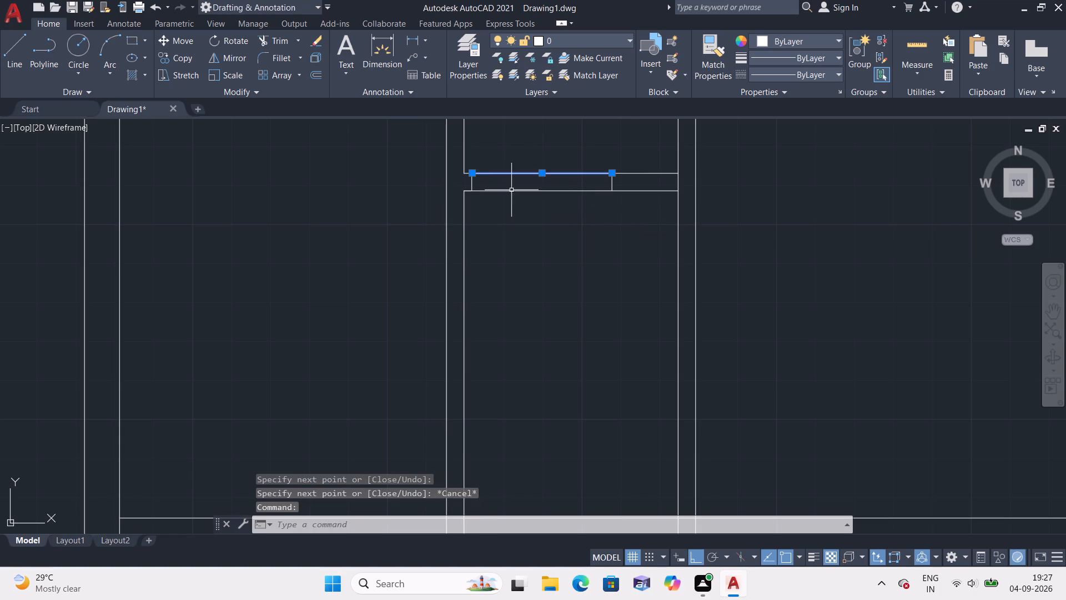
scroll(465, 192, up, 1)
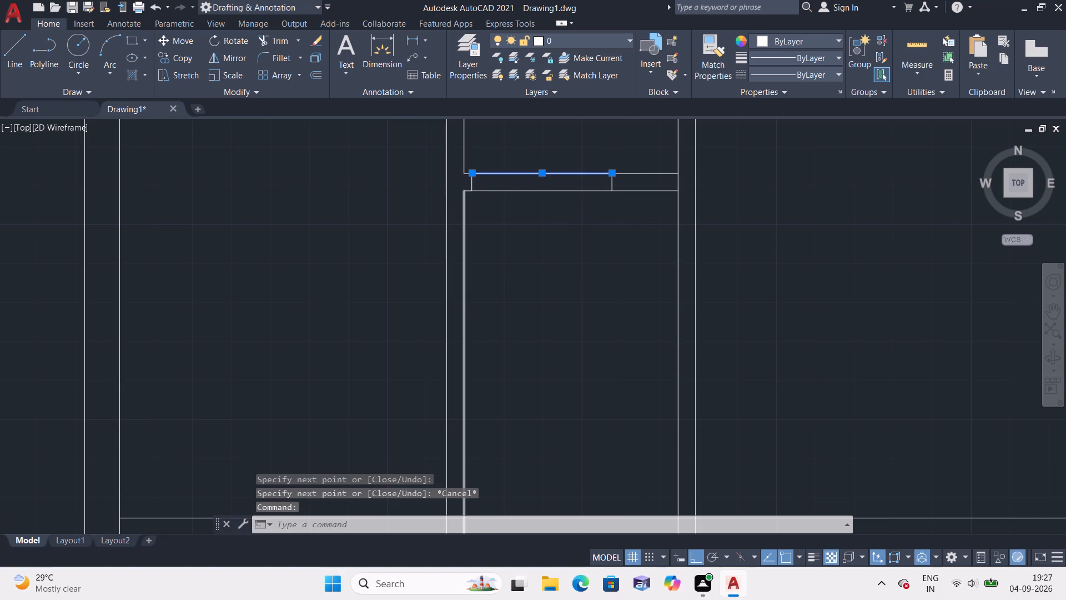
double_click(465, 191)
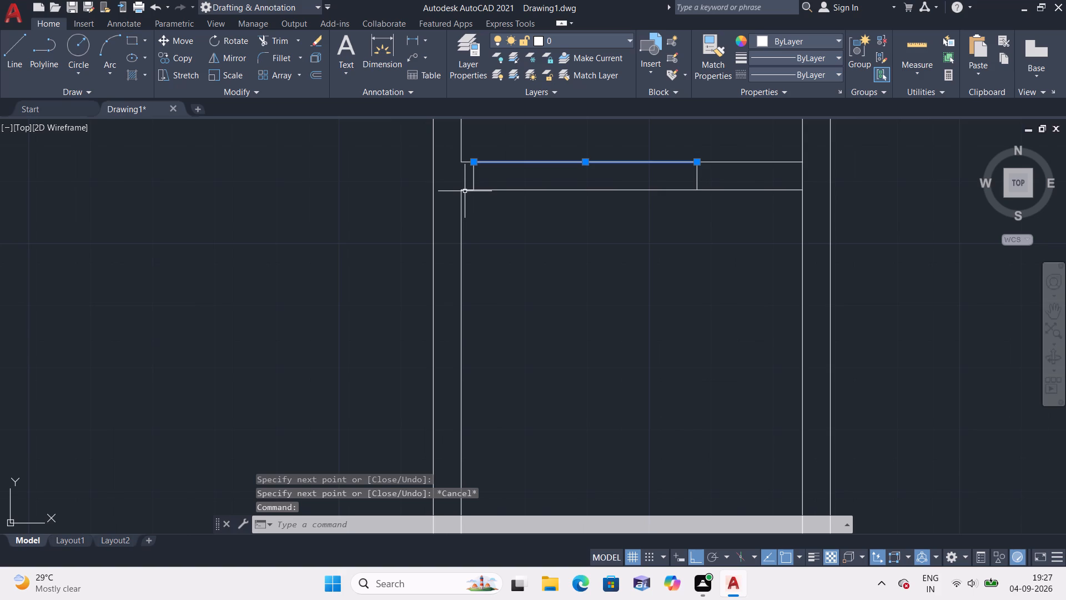
key(Delete)
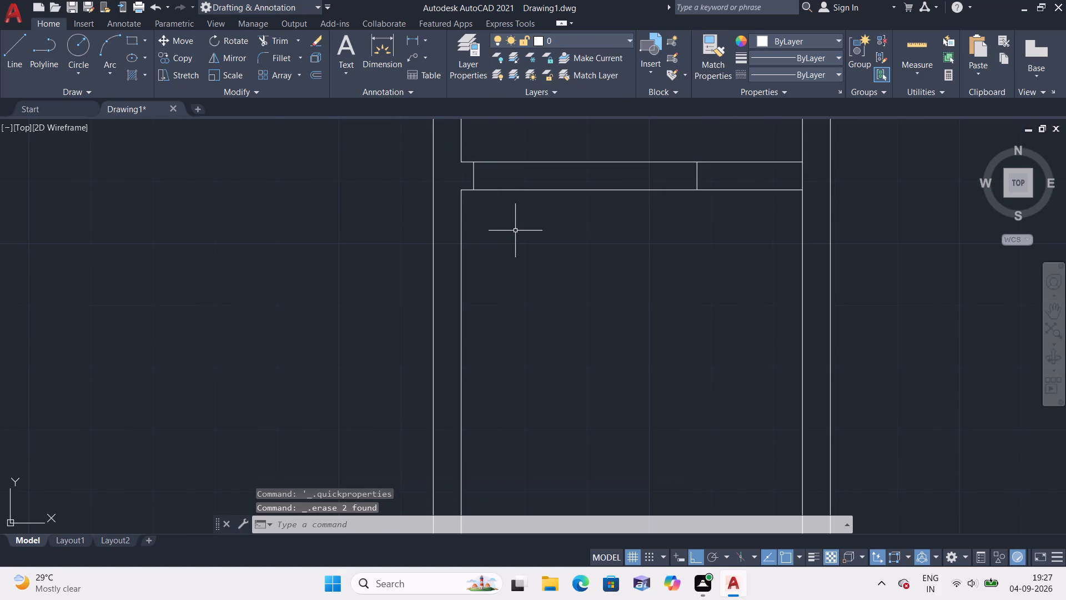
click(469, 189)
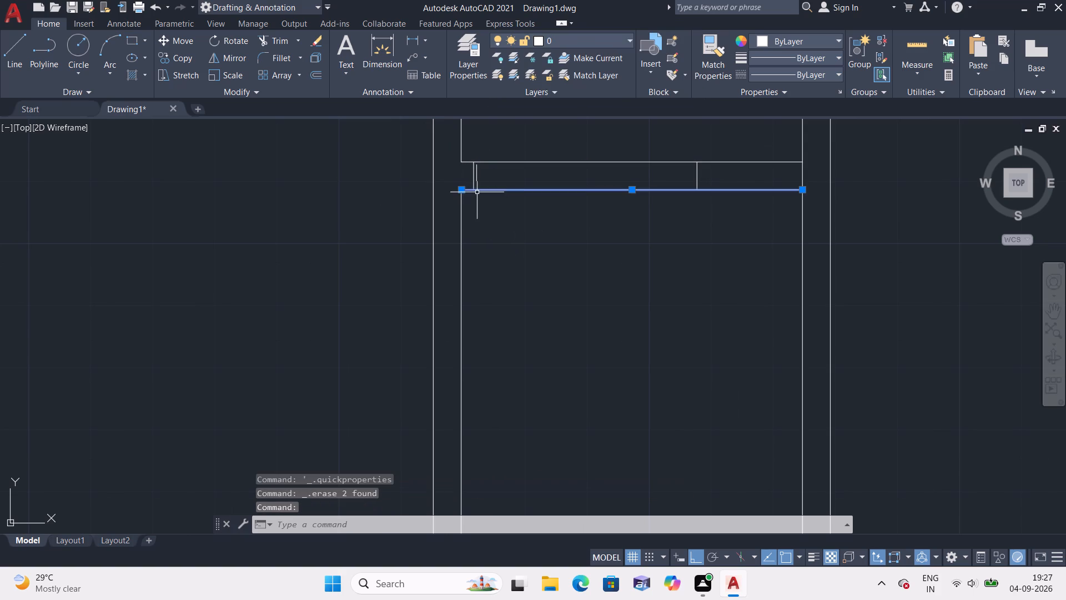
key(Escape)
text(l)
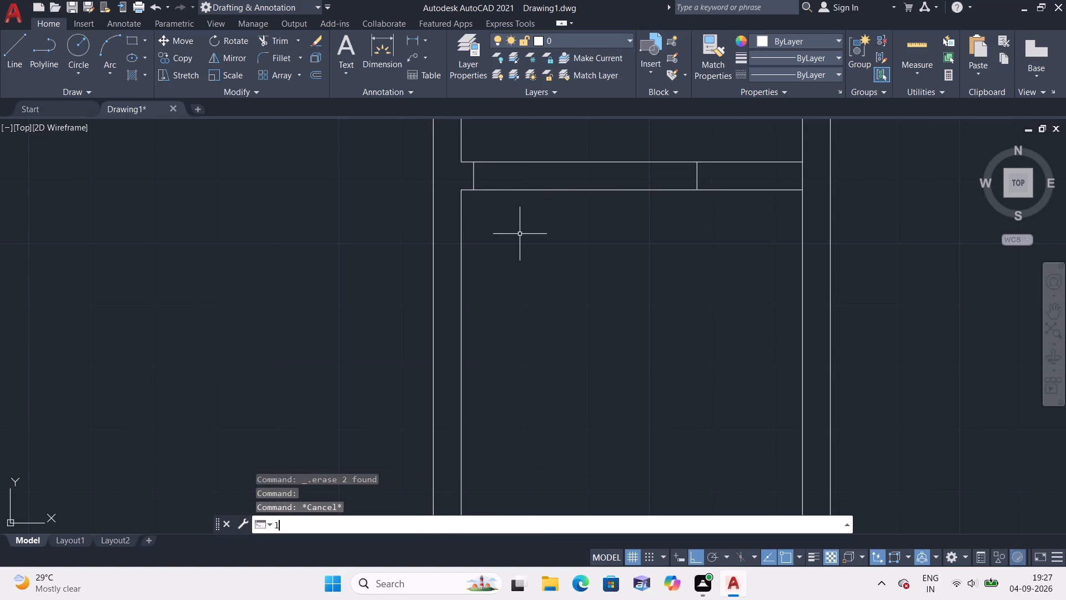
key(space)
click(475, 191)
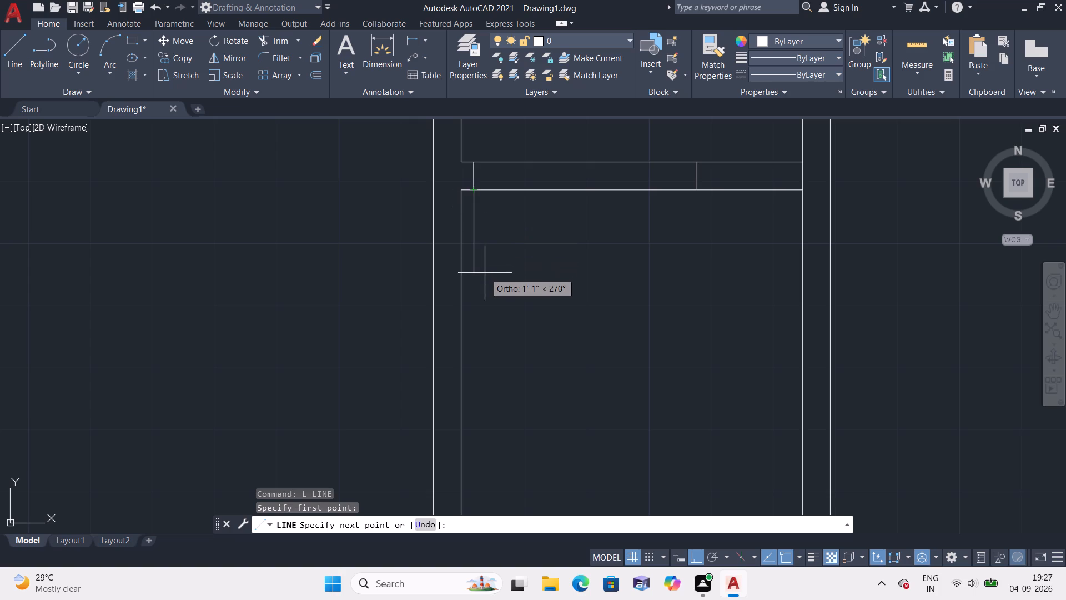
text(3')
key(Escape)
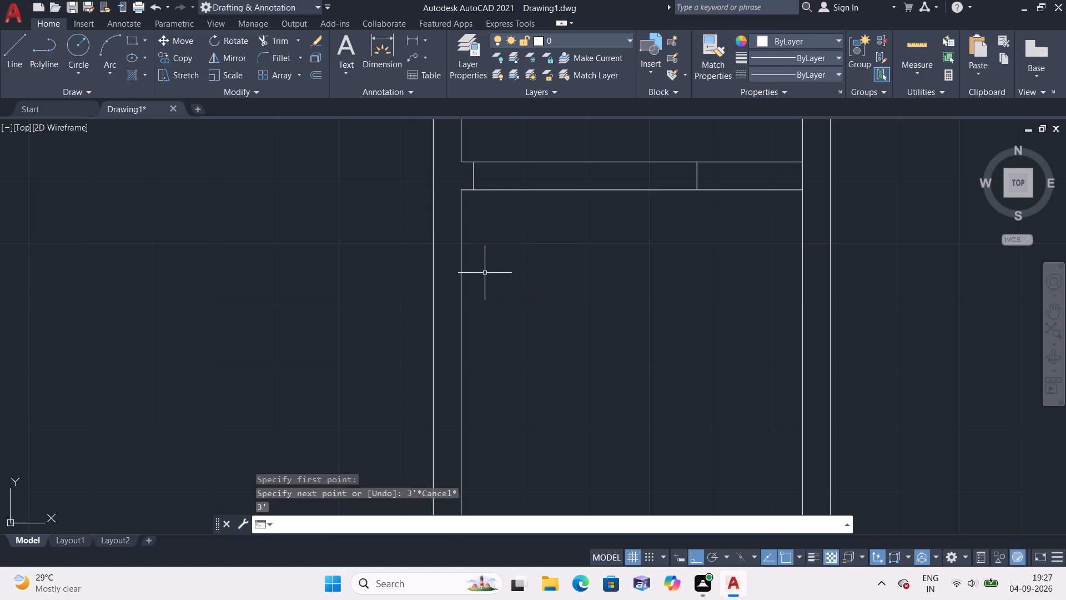
Draw a 3' vertical door leaf line down from the lower end of the cross wall's left jamb.
key(space)
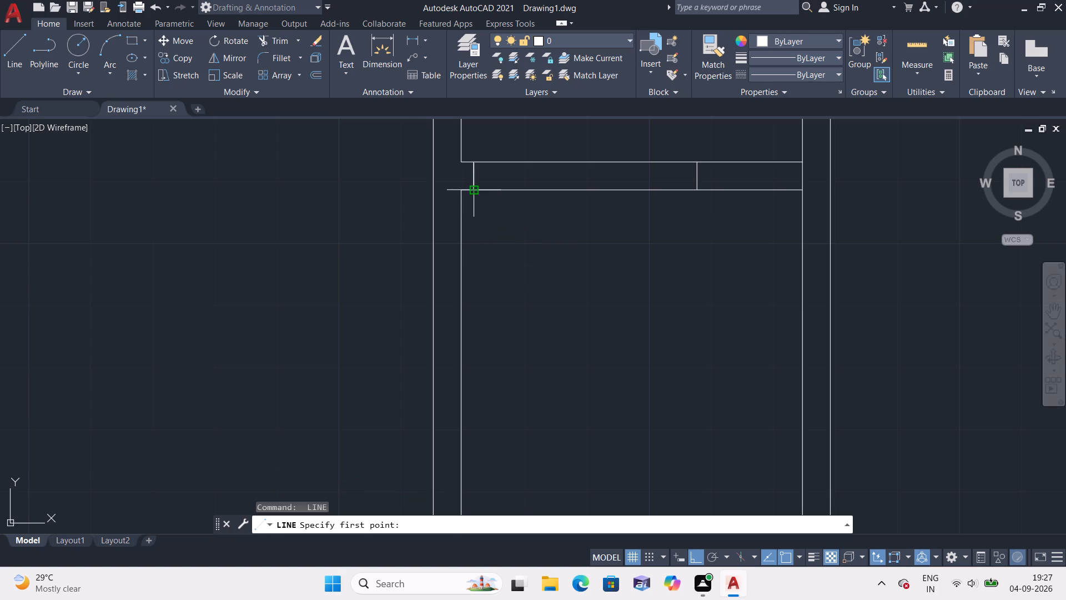
click(474, 192)
text(3')
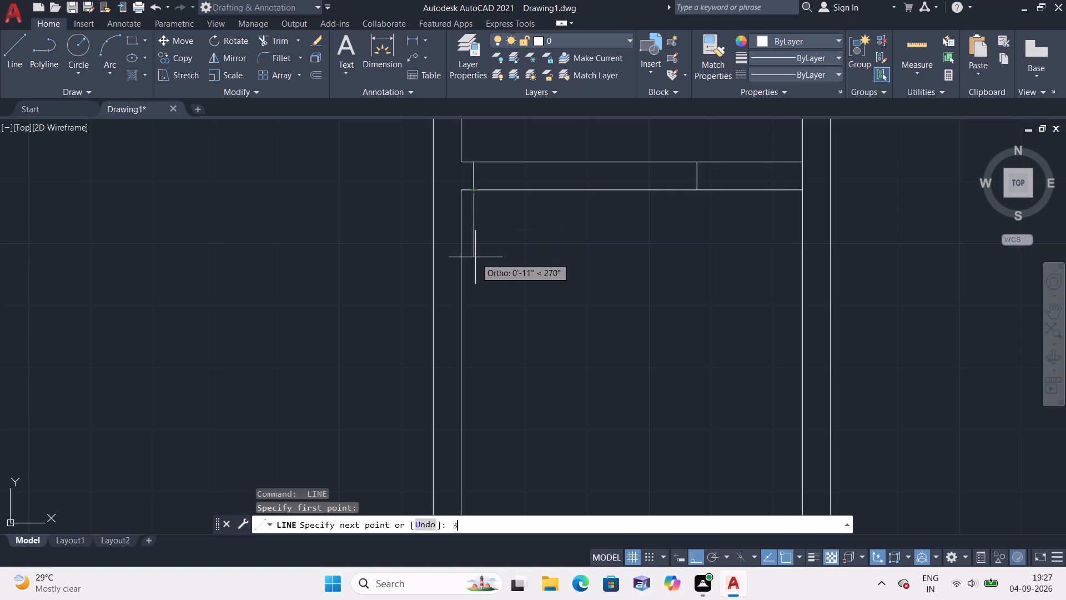
key(space)
key(Escape)
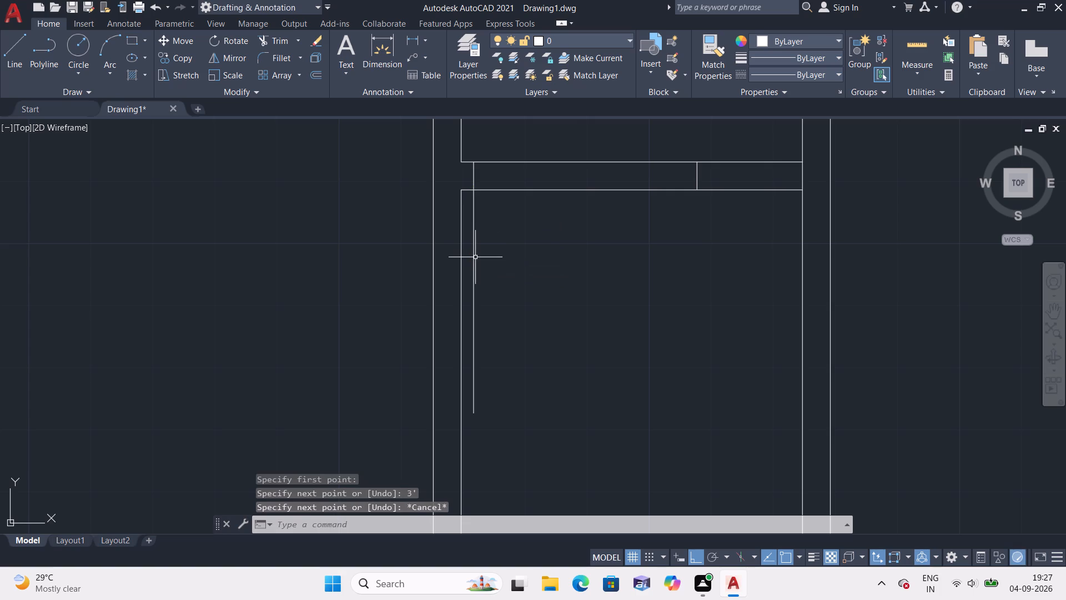
Draw a line 3" along the upper face of the lower-left room's top wall from the outer wall, continuing down across it as a jamb.
scroll(496, 269, down, 2)
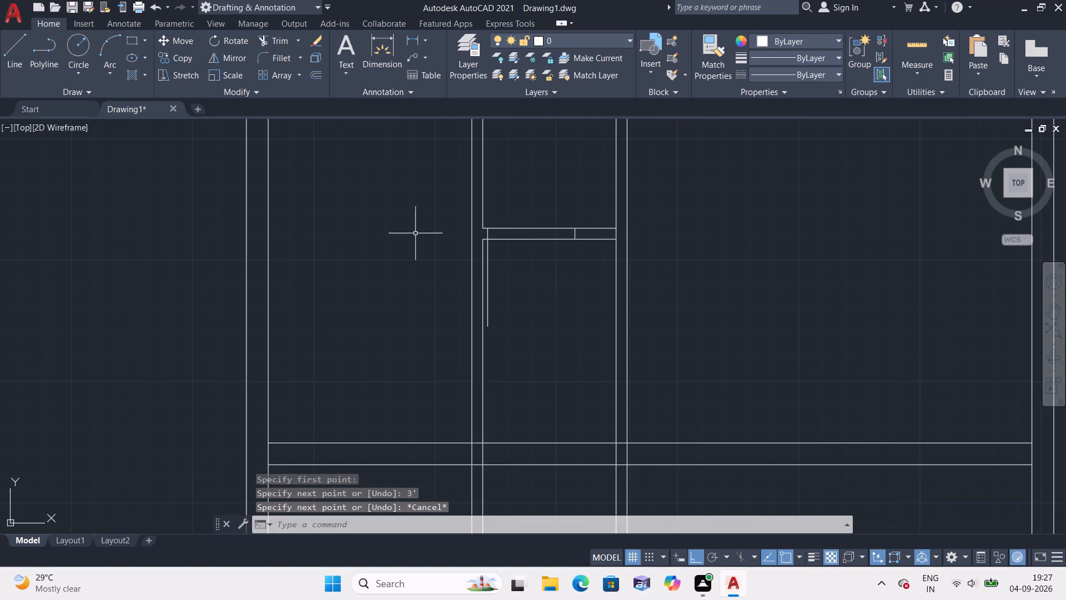
scroll(415, 233, down, 2)
middle_drag(399, 233, 442, 327)
scroll(427, 288, up, 1)
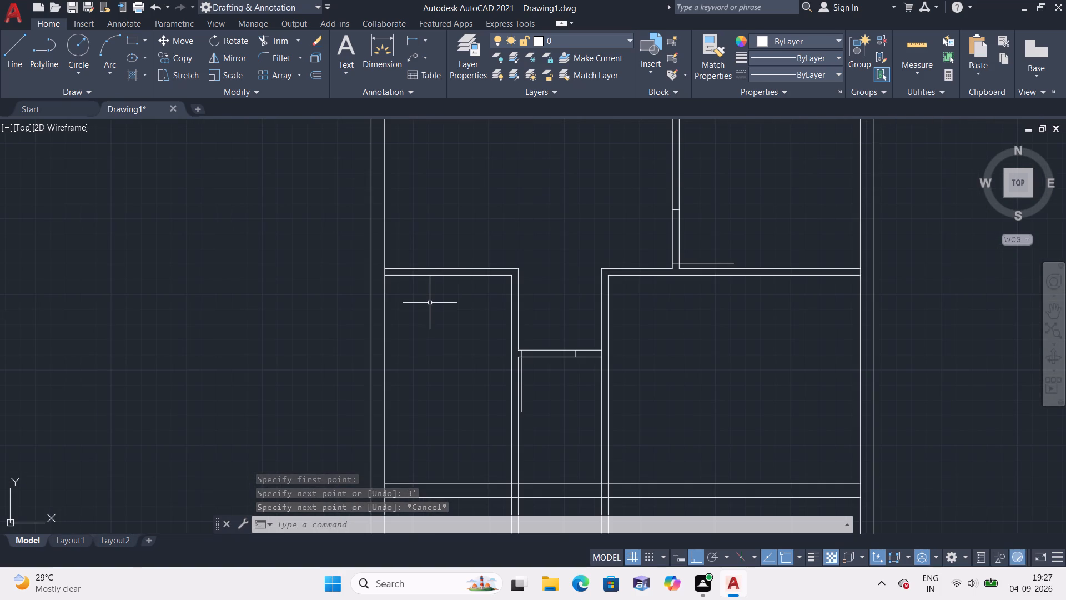
text(l)
key(space)
scroll(407, 264, up, 2)
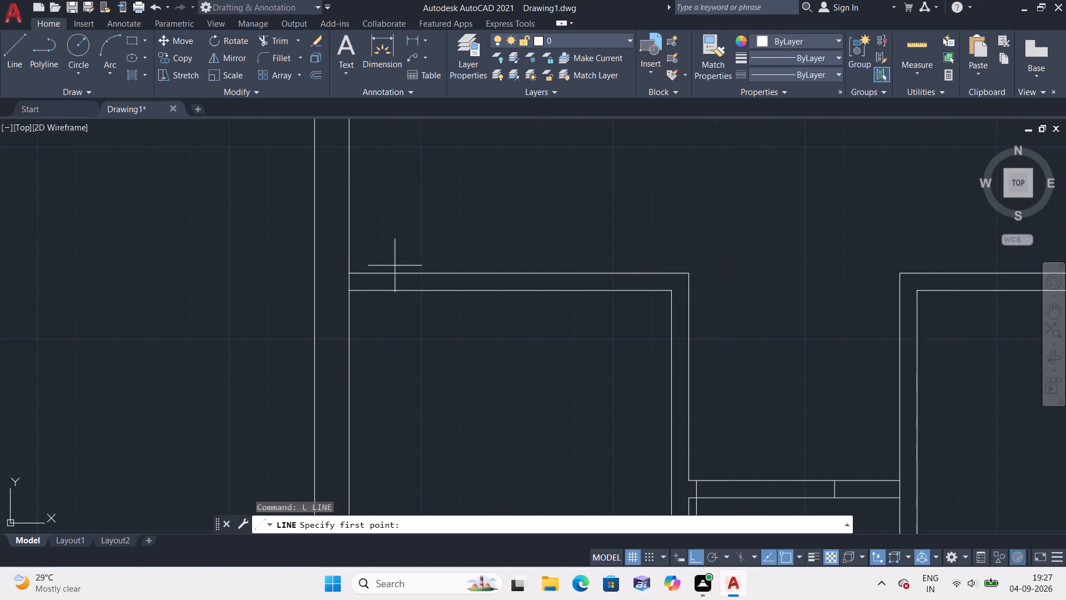
click(353, 271)
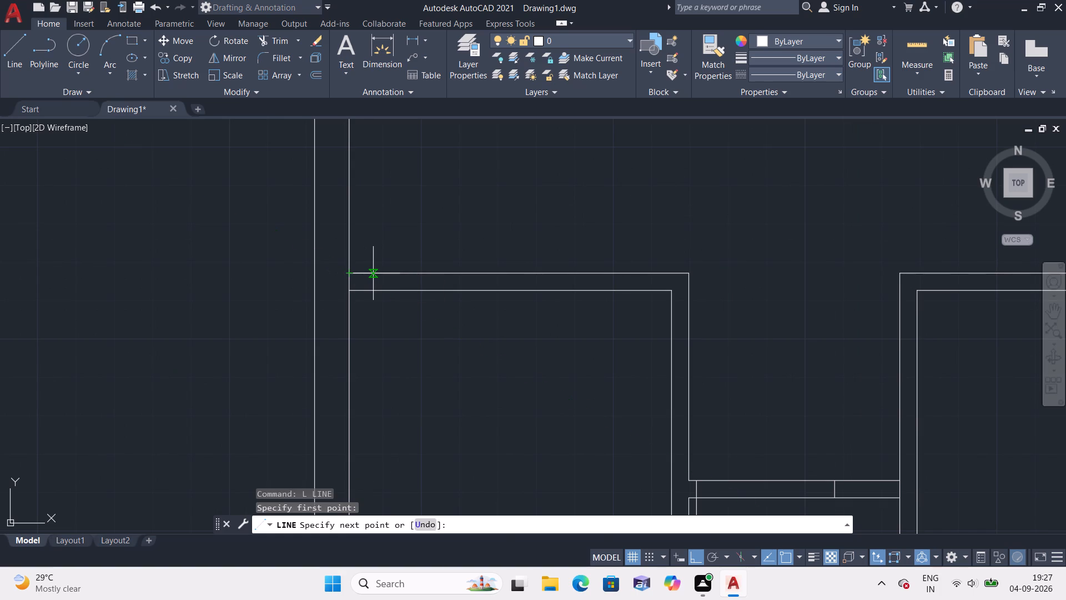
key(3)
key(shift+quotedbl)
key(space)
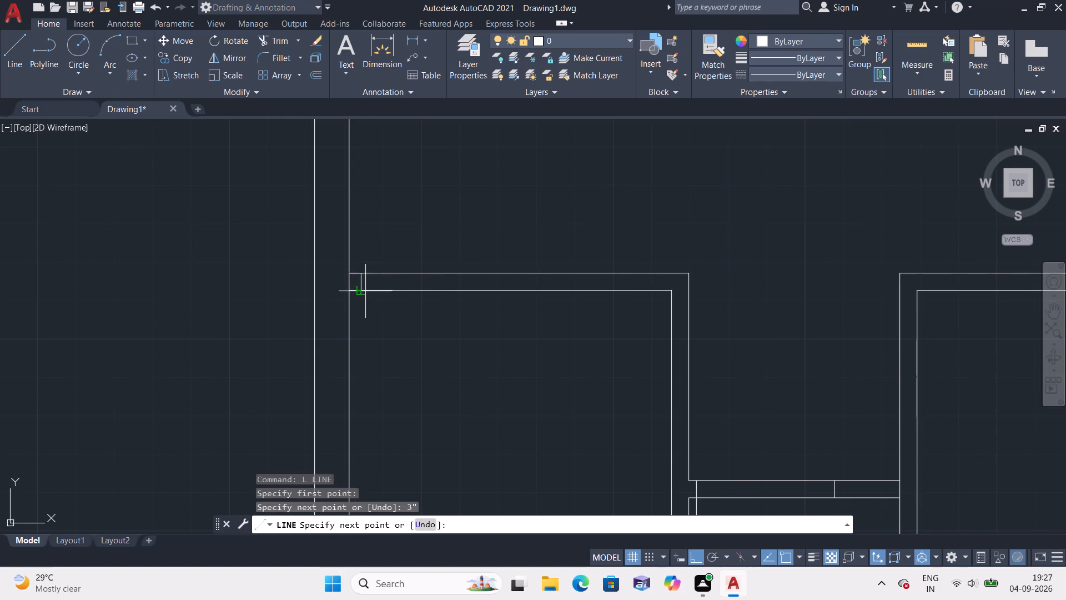
click(362, 292)
Continue the line 3' along the underside of the lower-left room's top wall and up across it to form the second jamb.
key(3)
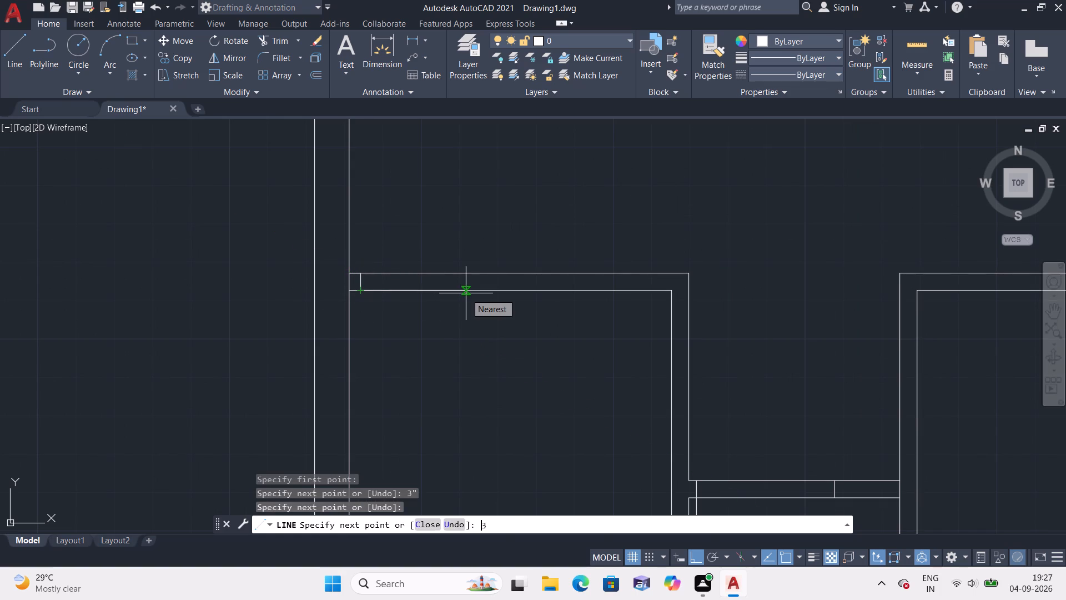
text(')
key(space)
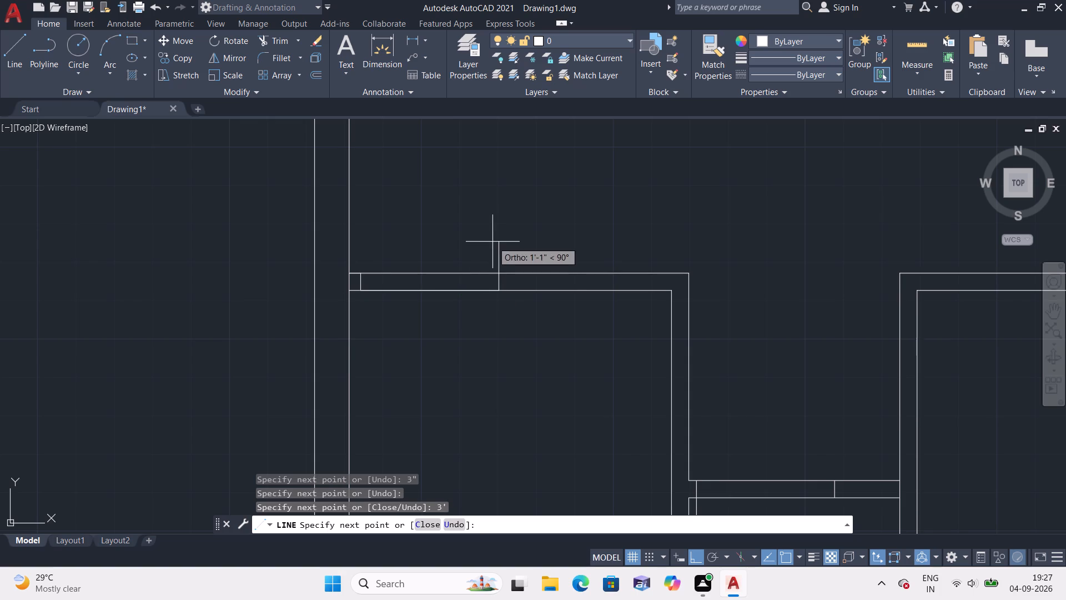
click(498, 271)
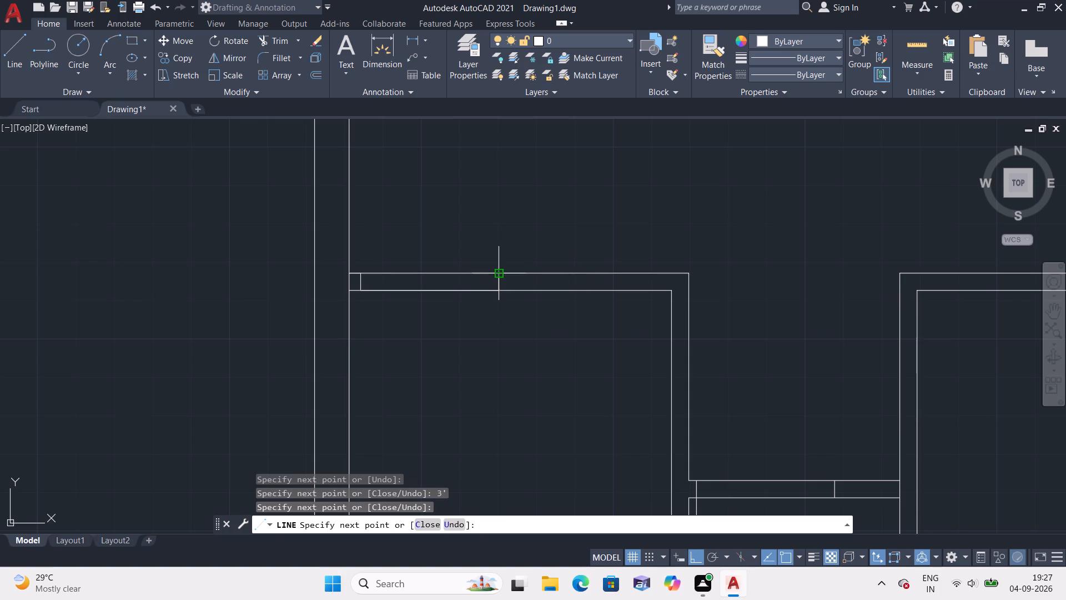
key(Escape)
Erase the 3' and 3" horizontal construction lines along the lower-left room's top wall.
click(445, 293)
double_click(446, 291)
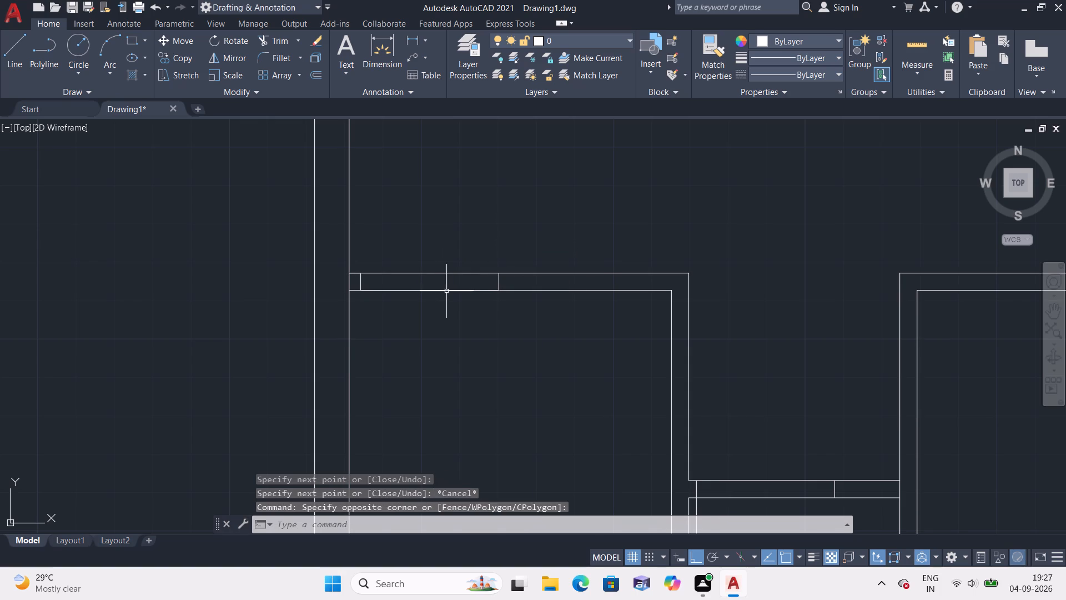
click(446, 291)
scroll(384, 278, up, 3)
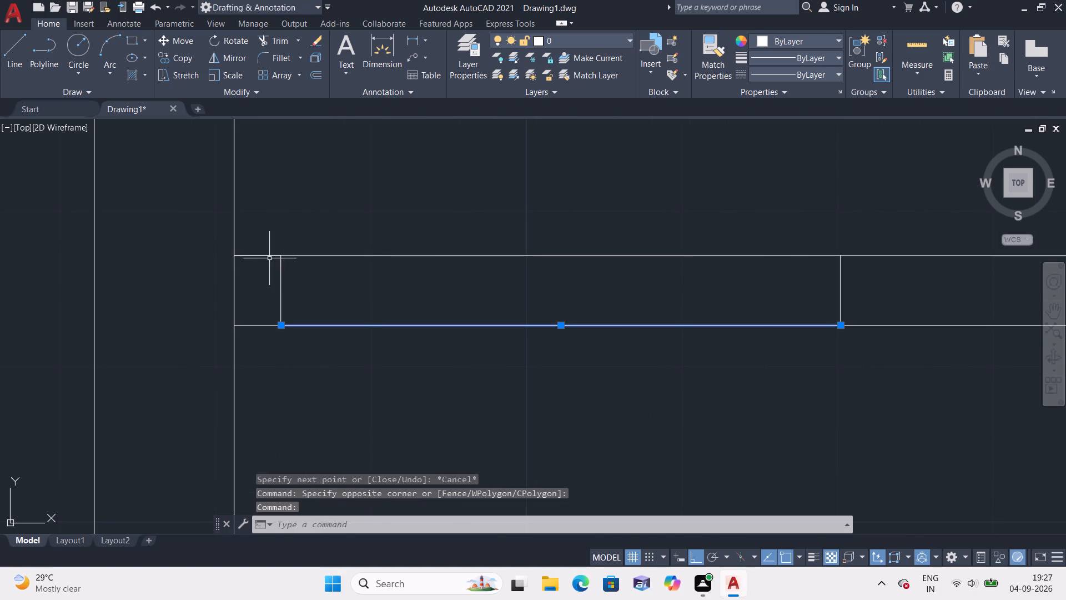
click(265, 256)
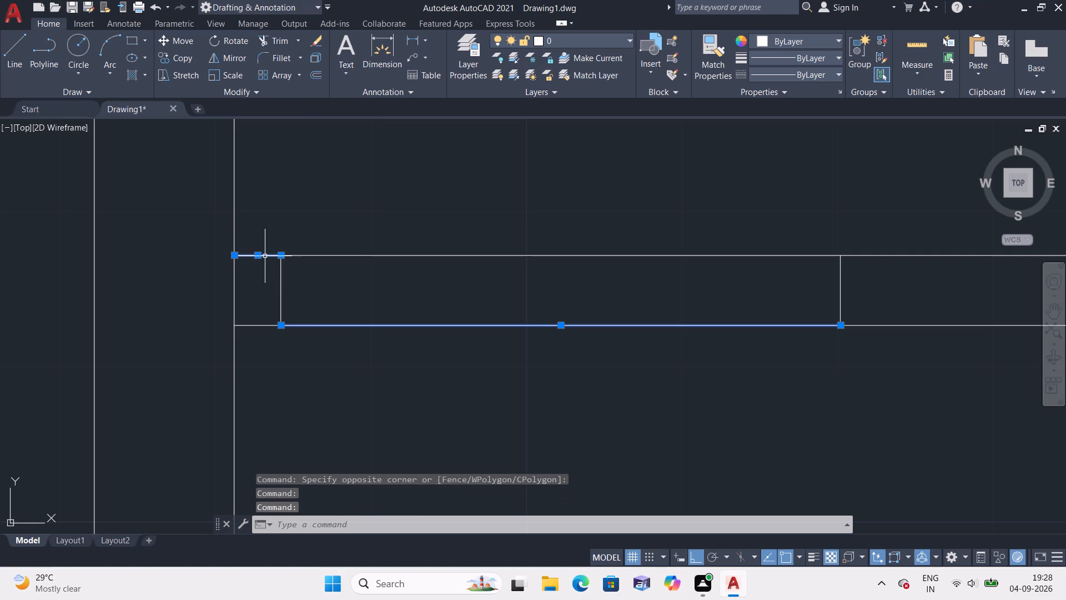
key(Delete)
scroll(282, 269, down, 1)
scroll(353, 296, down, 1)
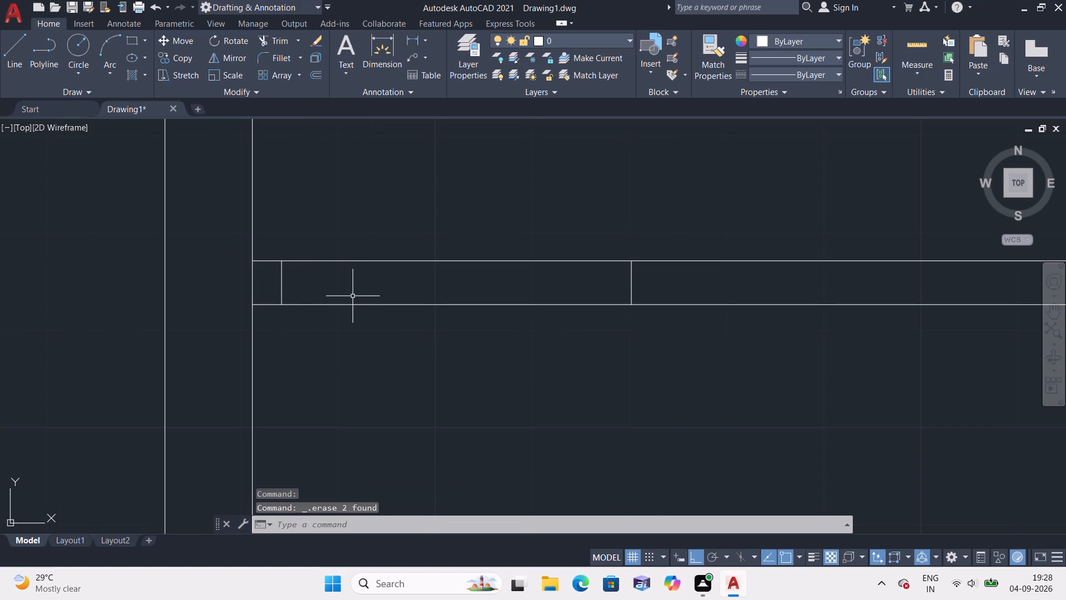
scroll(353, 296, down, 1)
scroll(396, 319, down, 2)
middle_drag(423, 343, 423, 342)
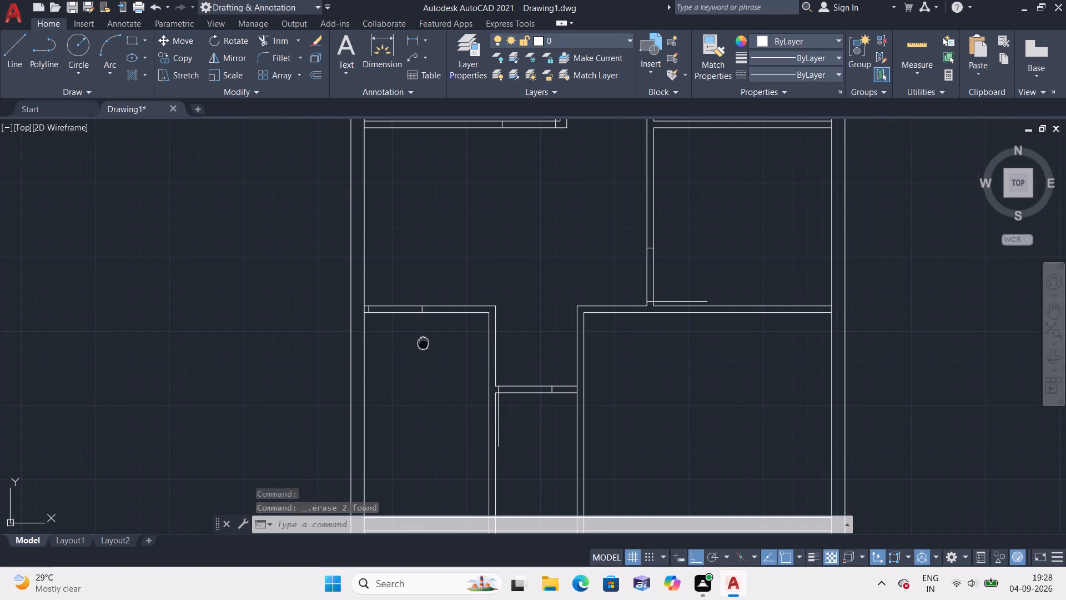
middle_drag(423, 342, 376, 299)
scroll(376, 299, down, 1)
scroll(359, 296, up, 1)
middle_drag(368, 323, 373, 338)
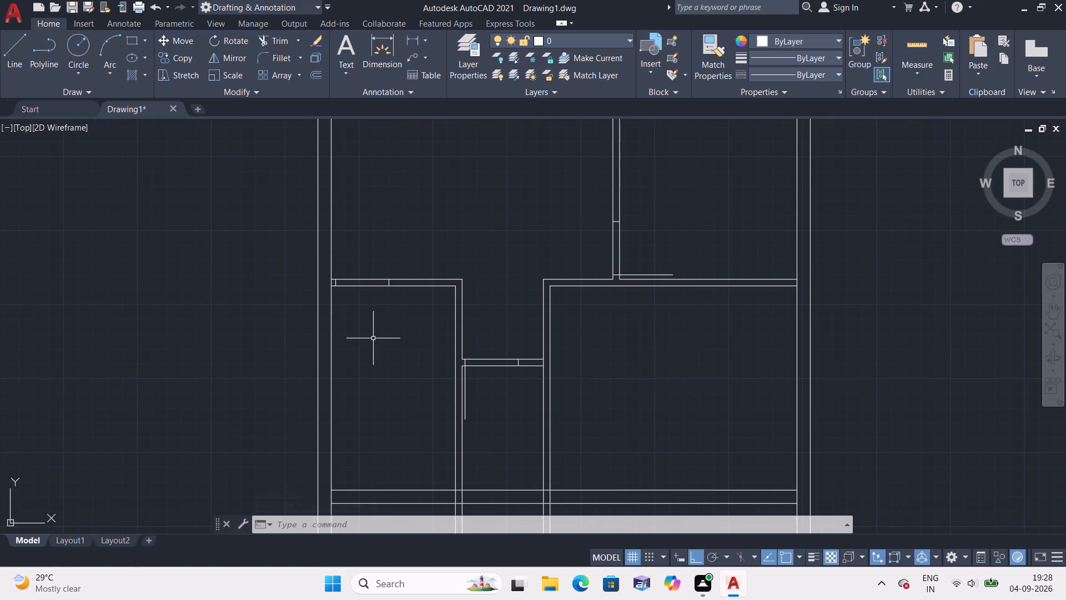
Draw a 3' vertical door leaf line up from the upper end of the left jamb in the lower-left room's top wall.
key(l)
key(space)
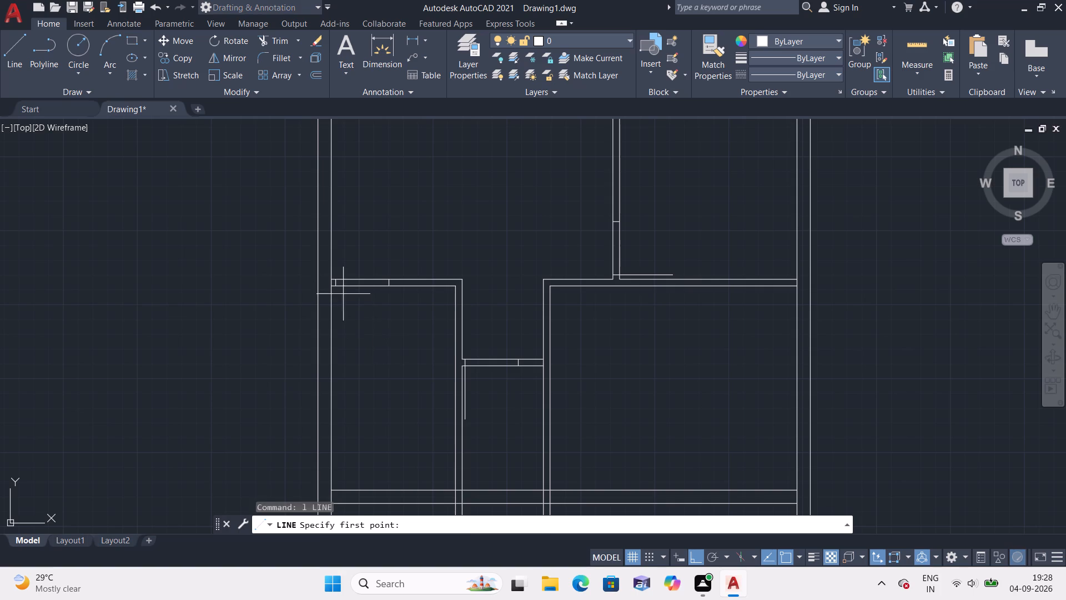
scroll(343, 294, up, 2)
click(315, 257)
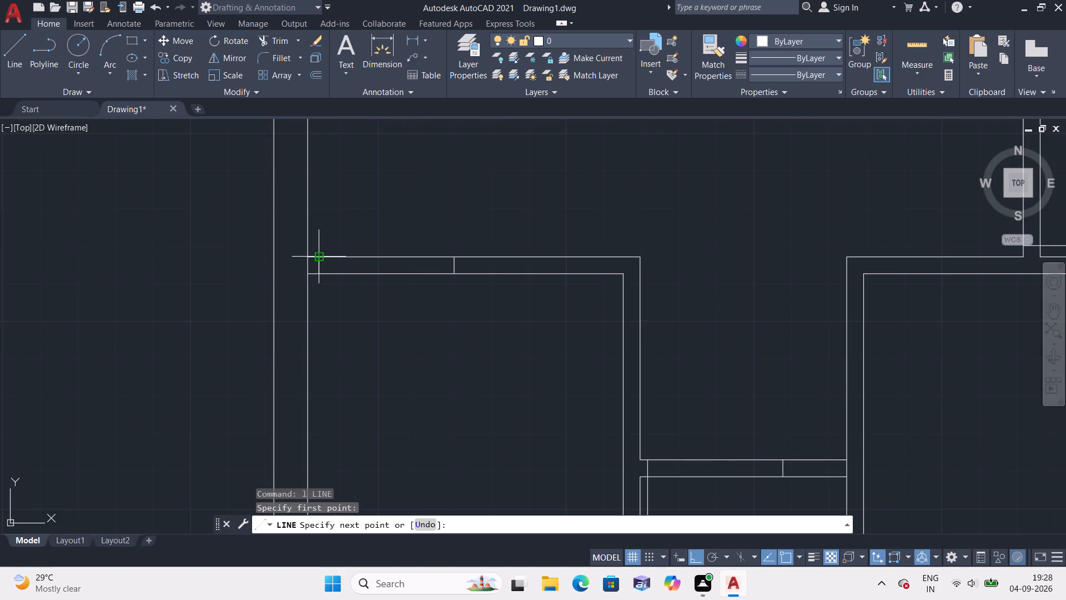
text(3')
key(space)
key(Escape)
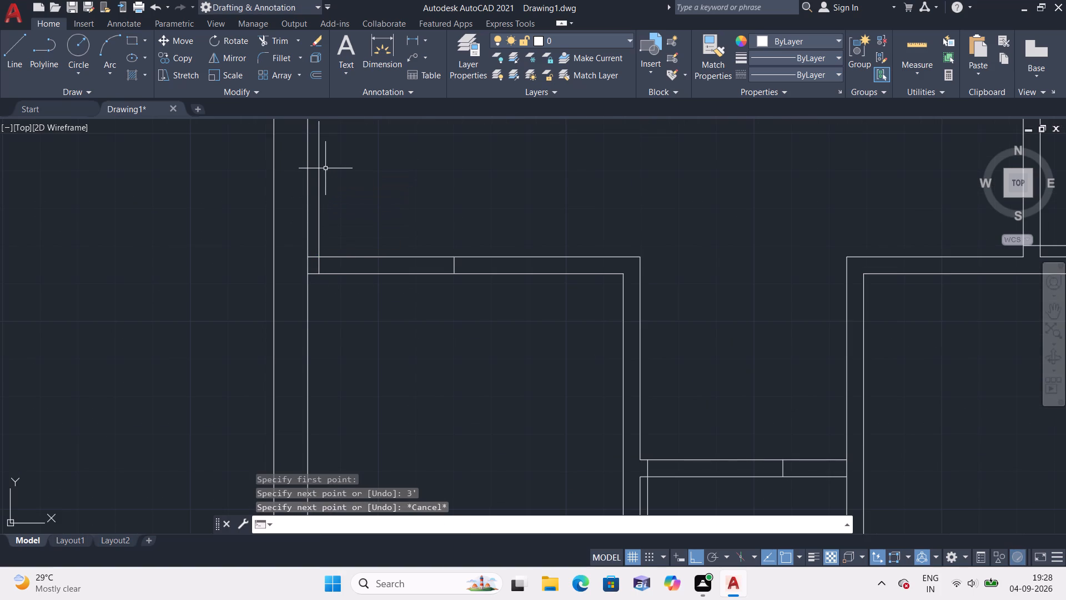
Draw a line 2" along the plan's bottom edge from the left outer wall's inner face, continuing 3' up as a door leaf.
scroll(325, 168, down, 1)
scroll(354, 226, down, 2)
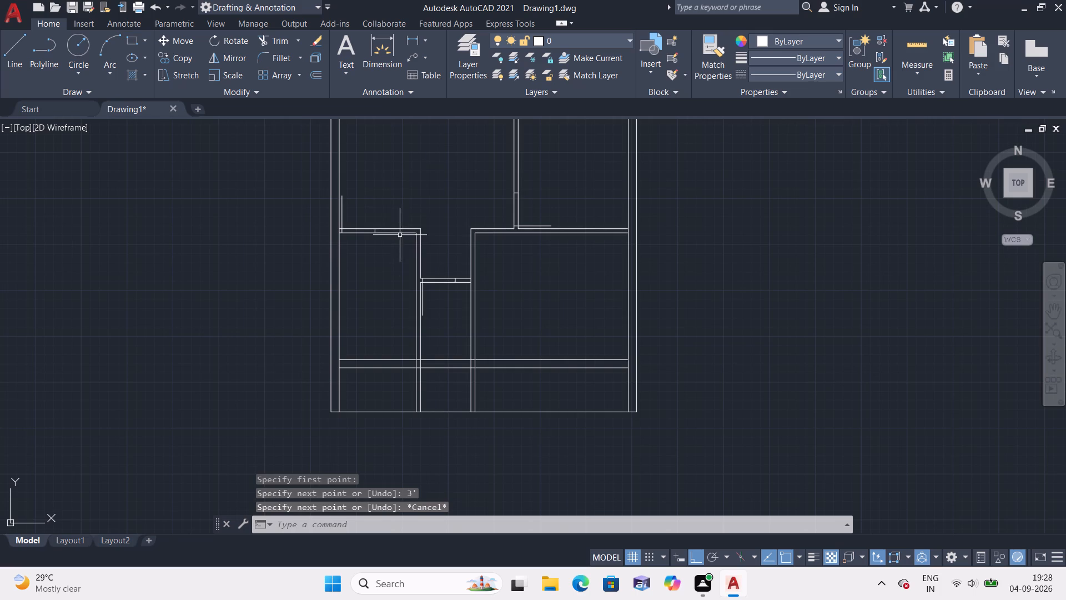
scroll(399, 258, down, 2)
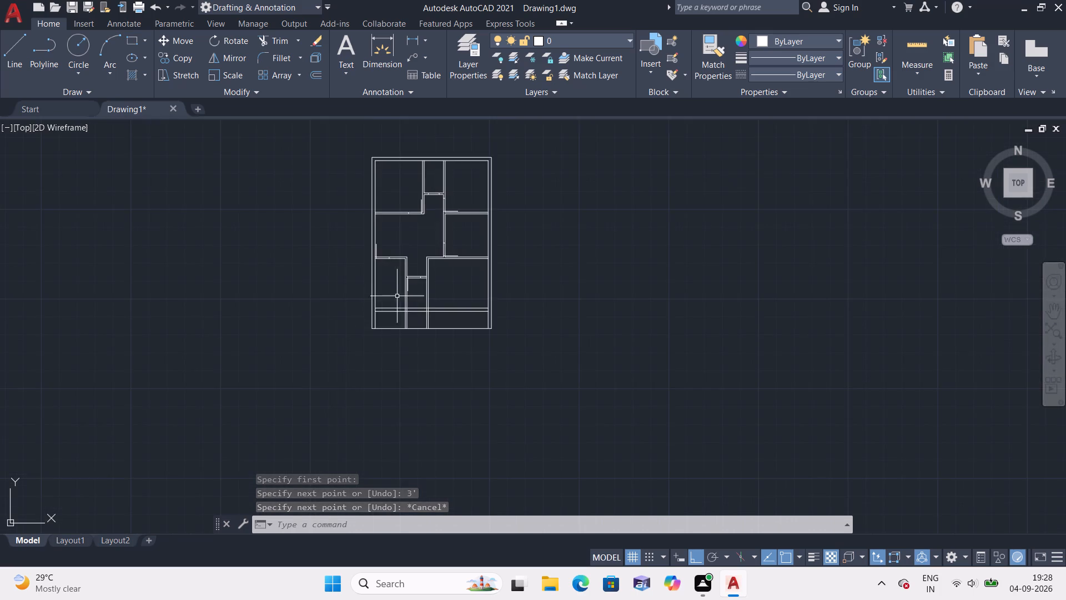
scroll(378, 338, up, 4)
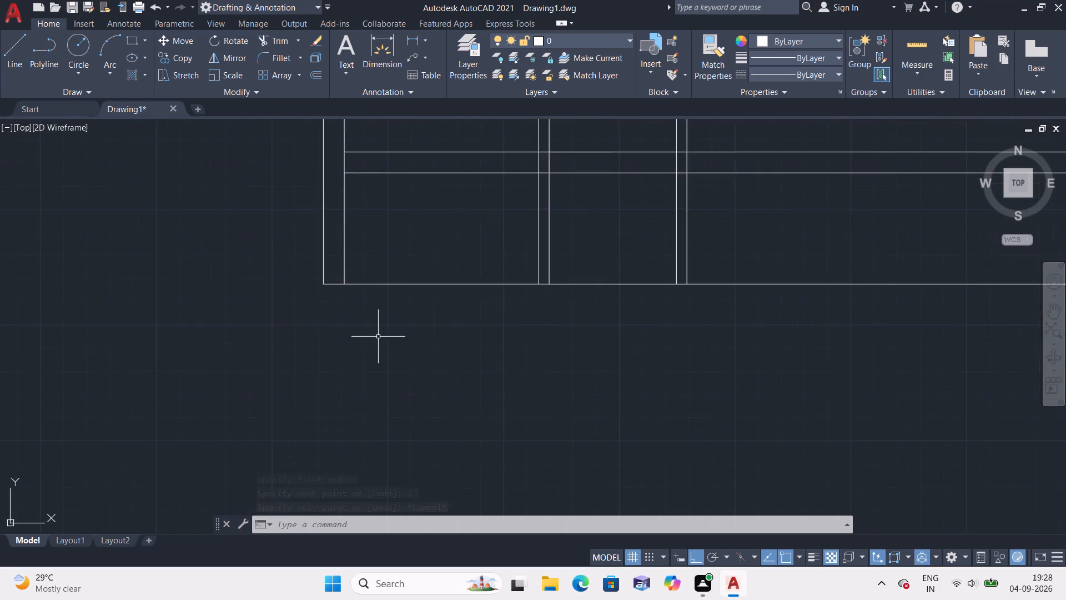
middle_drag(378, 337, 404, 421)
scroll(404, 421, down, 1)
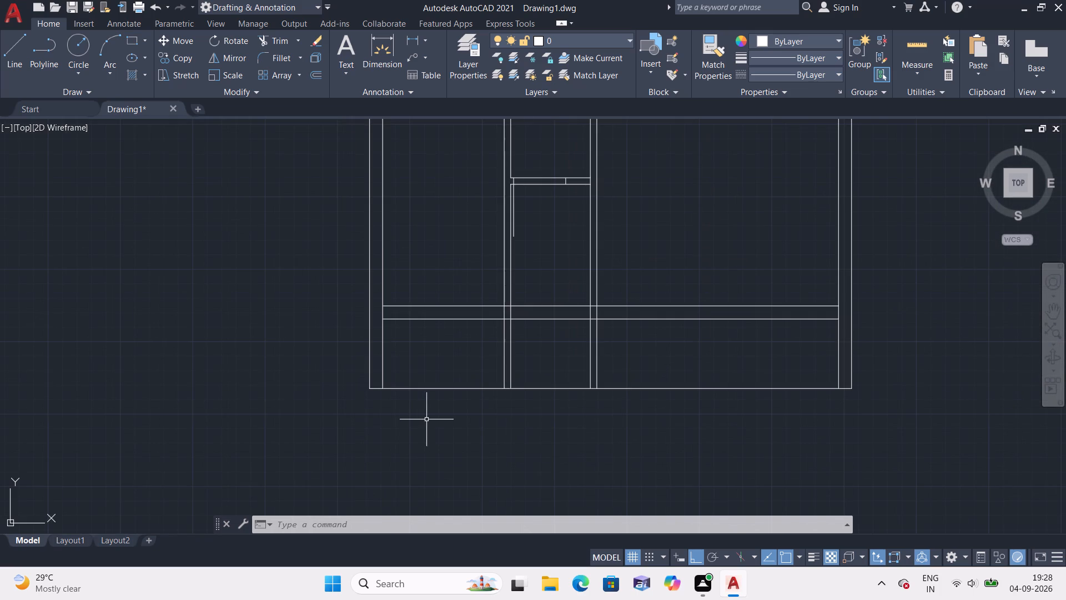
middle_drag(426, 419, 365, 444)
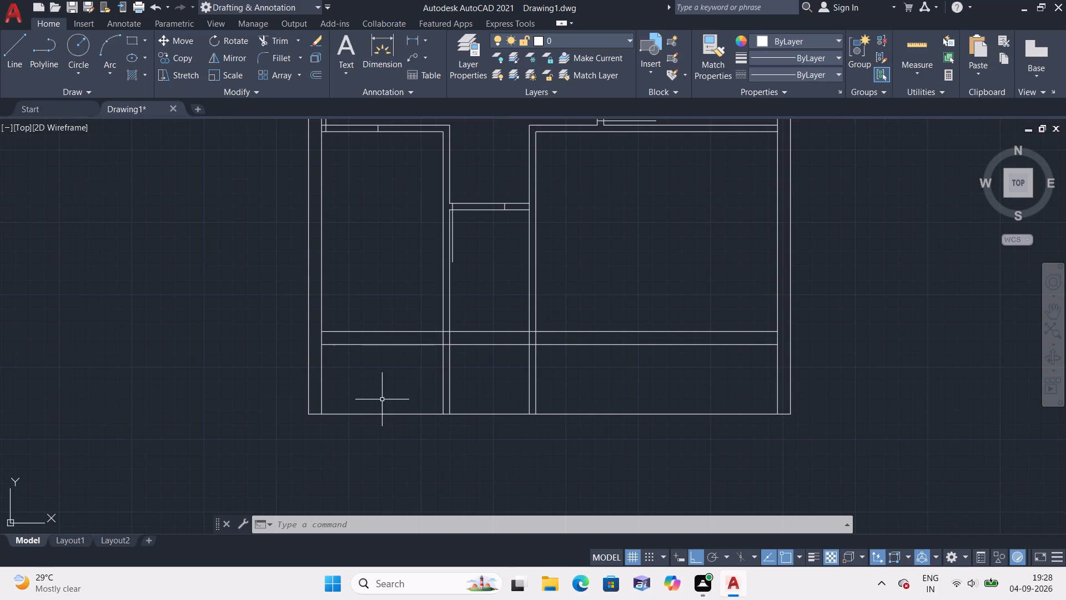
key(l)
key(space)
scroll(354, 402, up, 1)
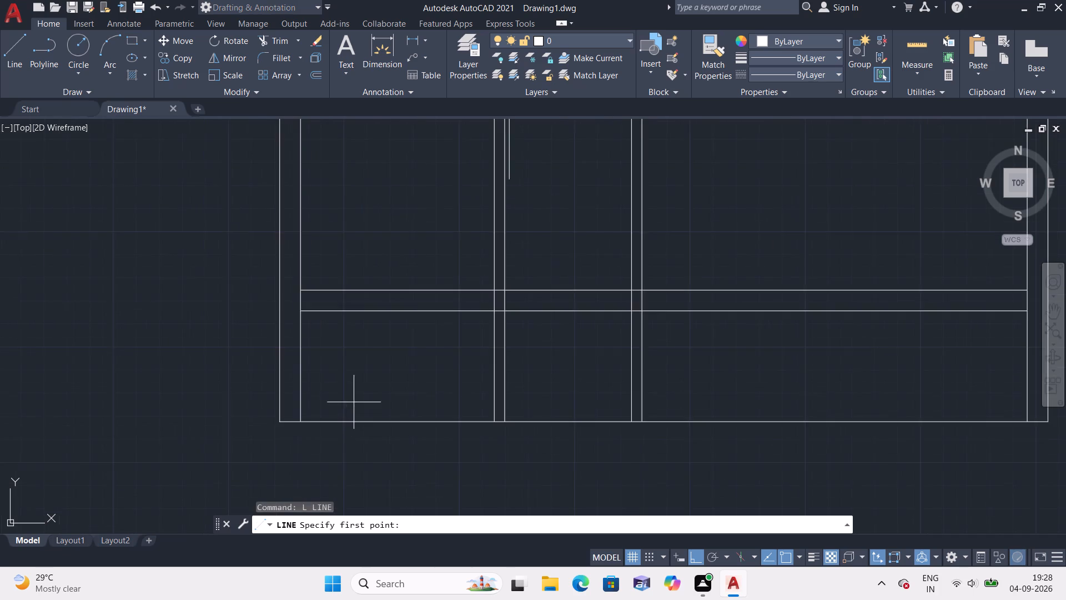
scroll(354, 402, up, 1)
click(265, 432)
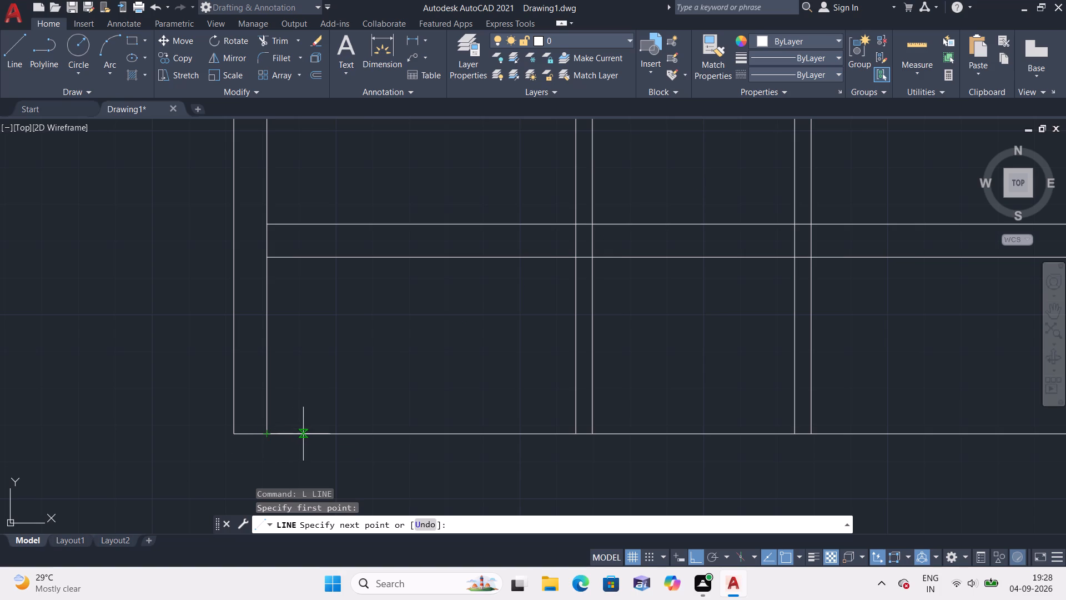
text(2")
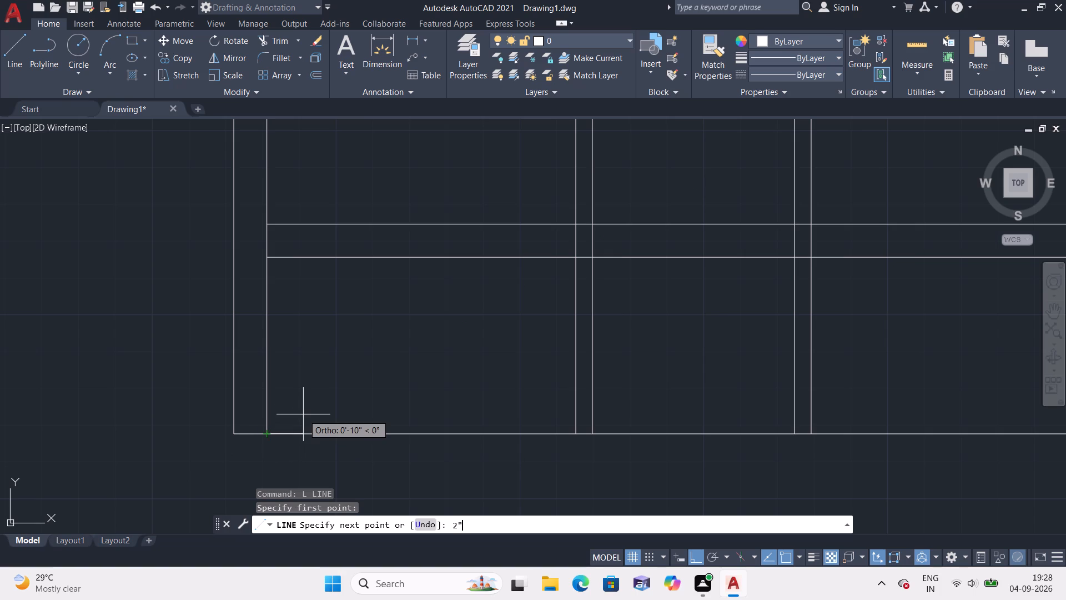
key(space)
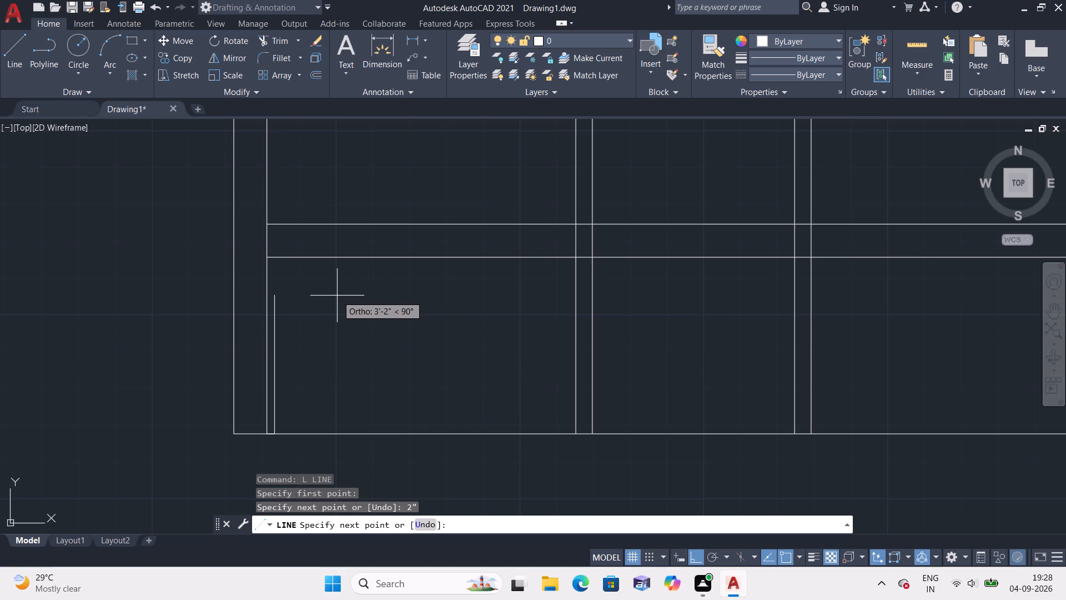
scroll(337, 296, down, 1)
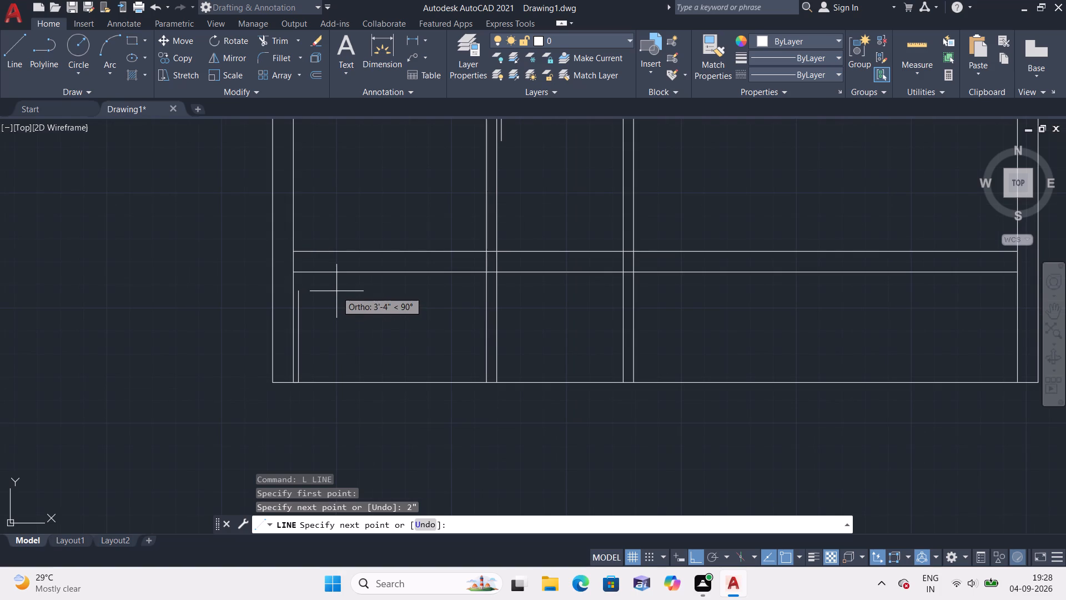
key(3)
key(apostrophe)
key(space)
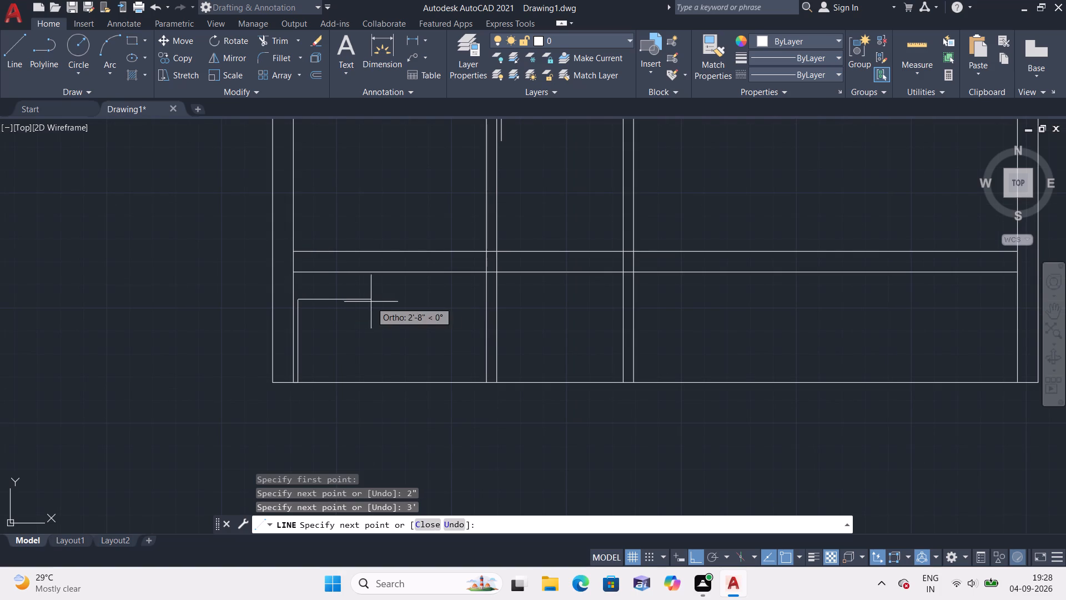
key(Escape)
Erase the 2" horizontal construction line at the foot of the bottom-left door leaf.
scroll(275, 392, up, 3)
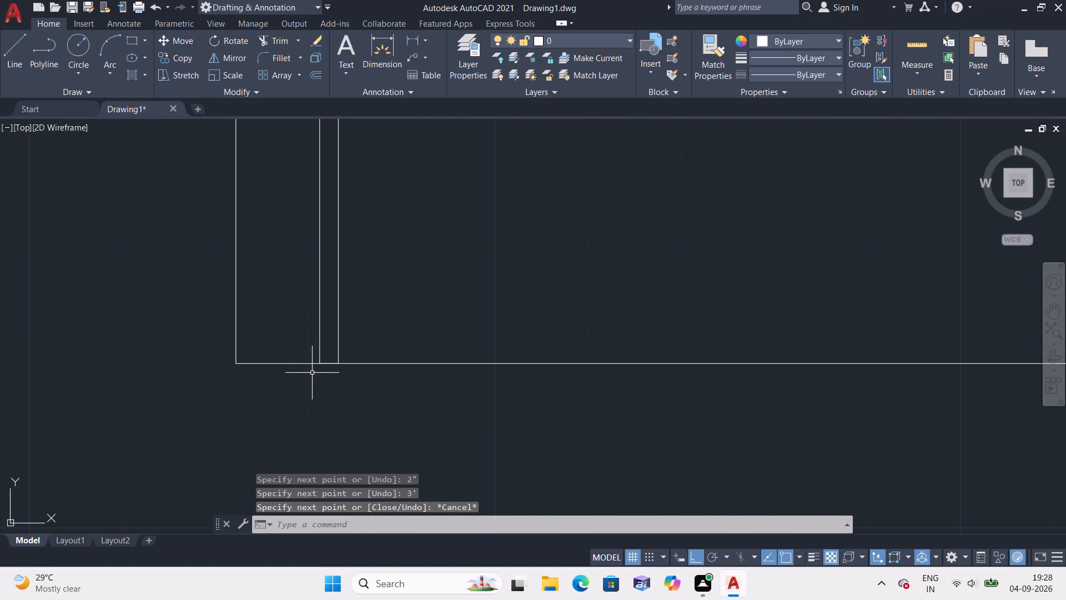
click(324, 365)
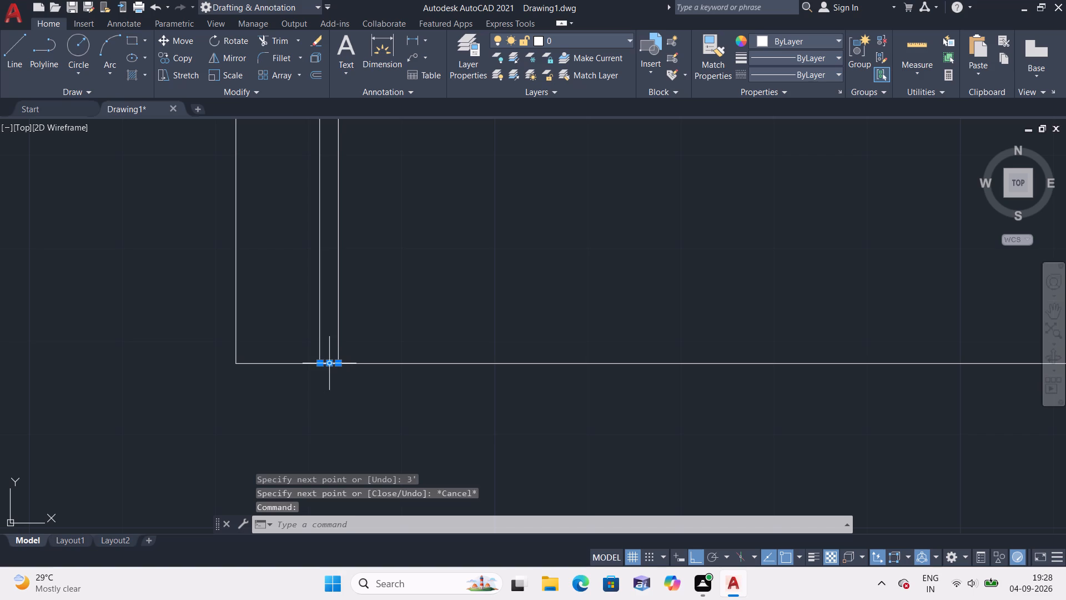
key(Delete)
Draw a line 3' along the plan's bottom edge from the door leaf's foot, continuing 9" up as the opposite jamb.
scroll(366, 367, down, 2)
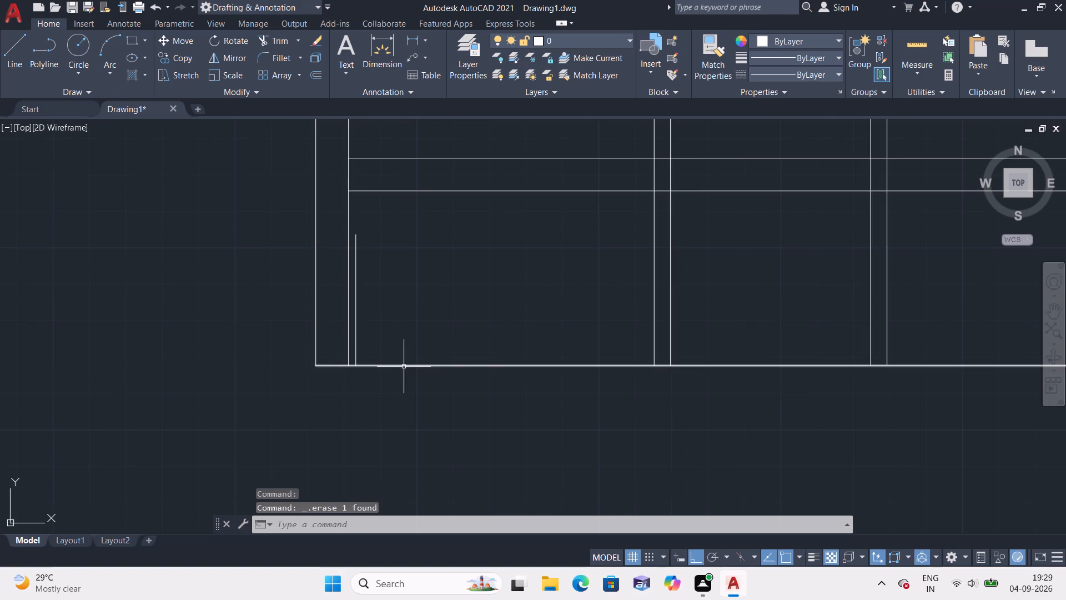
key(l)
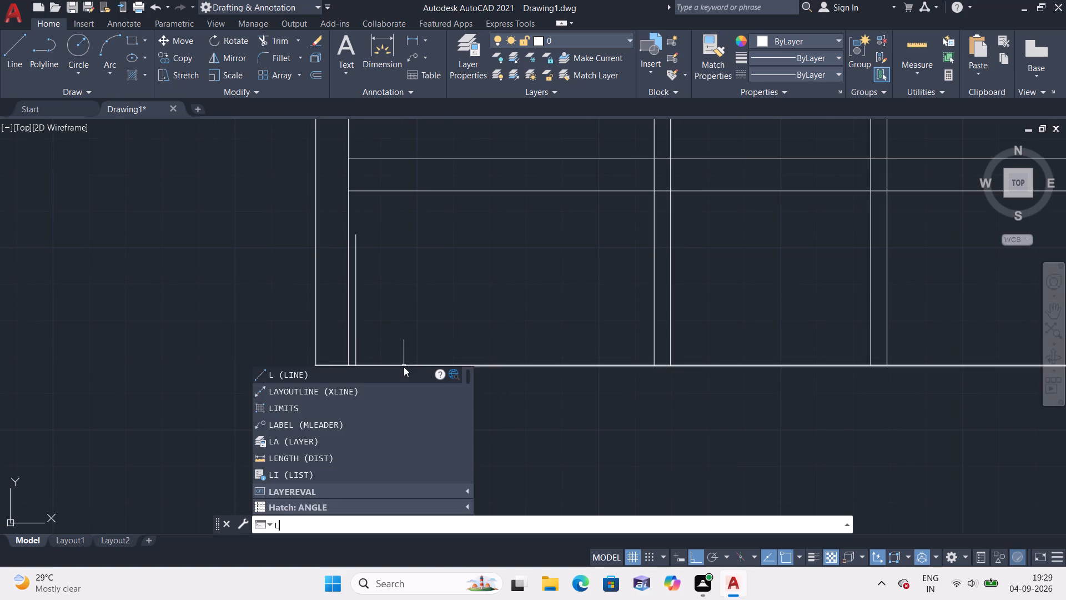
key(space)
click(353, 368)
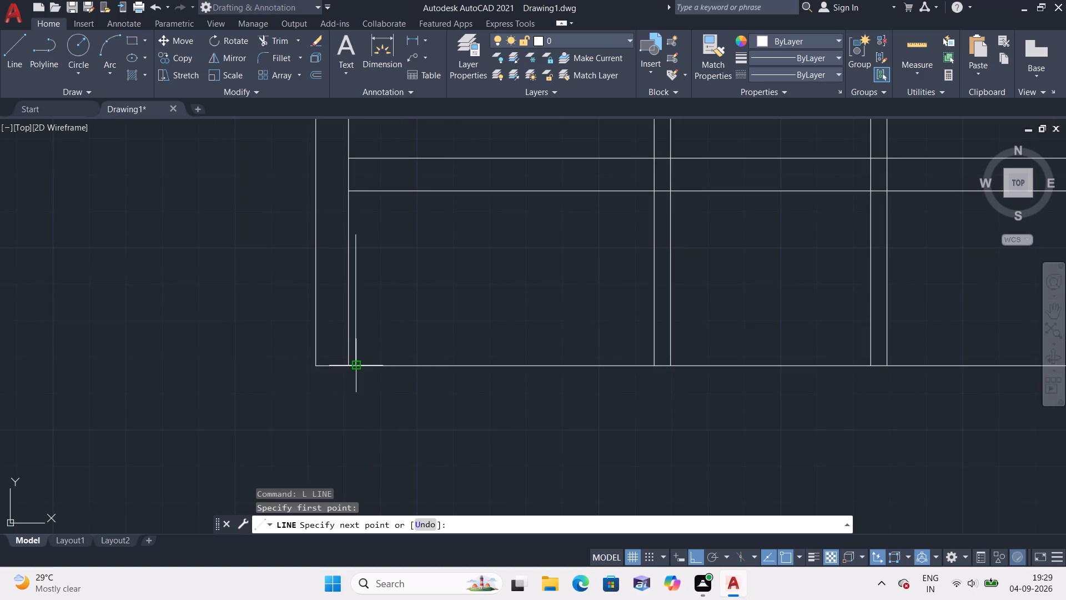
key(3)
key(apostrophe)
key(space)
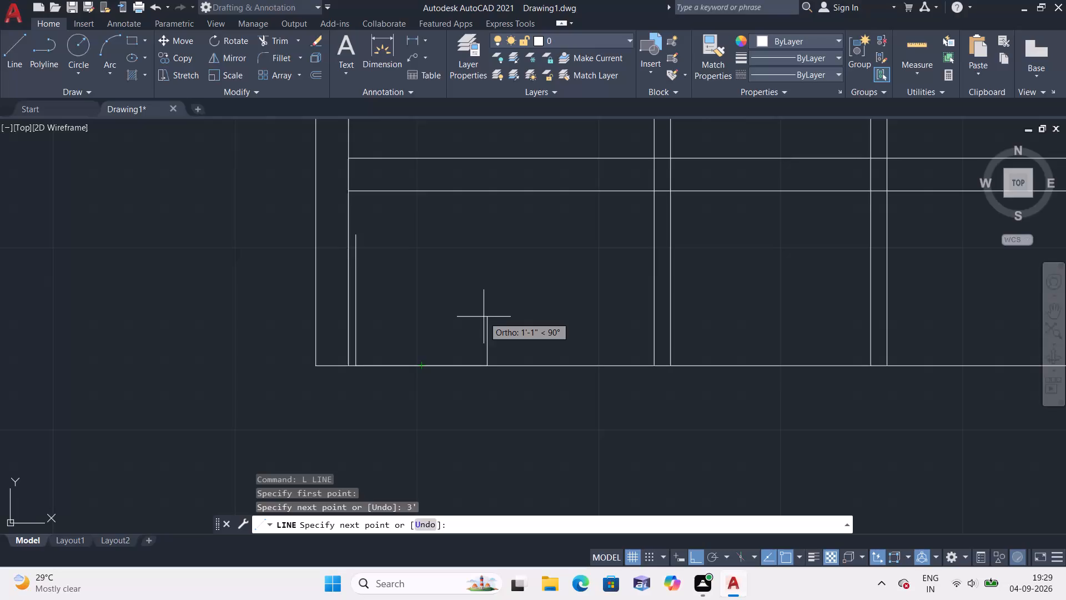
key(9)
key(shift+quotedbl)
key(space)
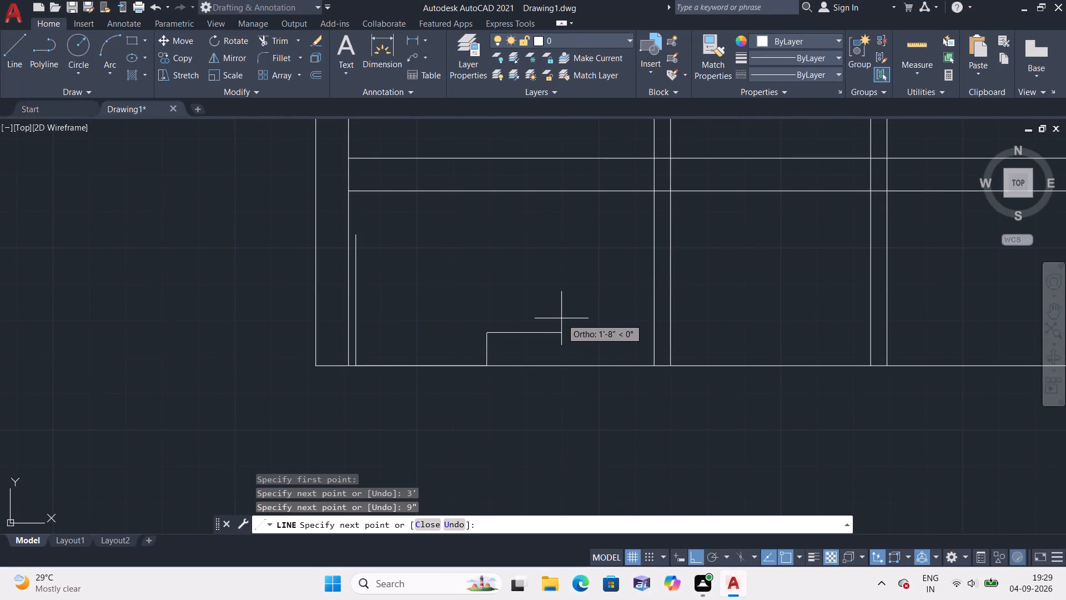
key(Escape)
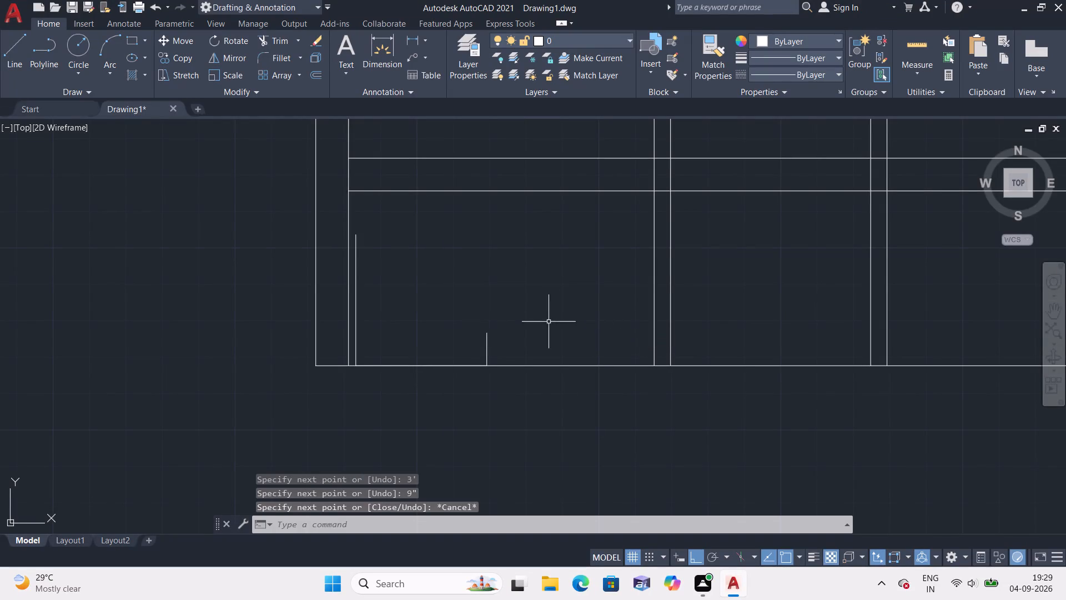
Erase the 3' horizontal construction line along the plan's bottom edge.
click(454, 367)
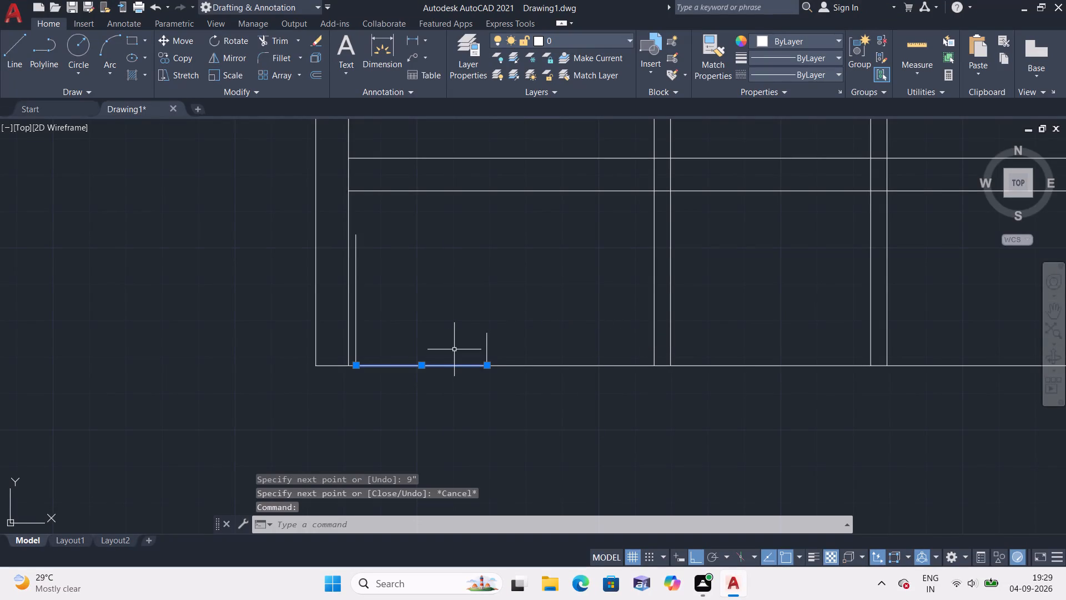
key(Delete)
Trim away the two horizontal wall lines crossing the lower-left room between the left outer wall and the first inner wall.
scroll(440, 332, down, 2)
middle_drag(459, 318, 457, 373)
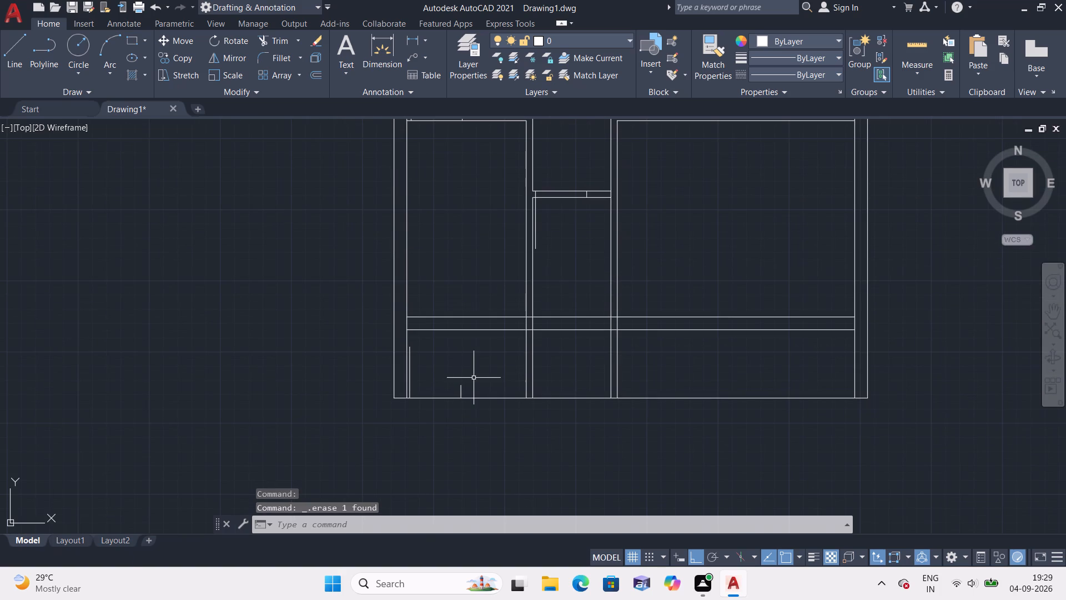
scroll(474, 377, down, 1)
scroll(474, 377, up, 1)
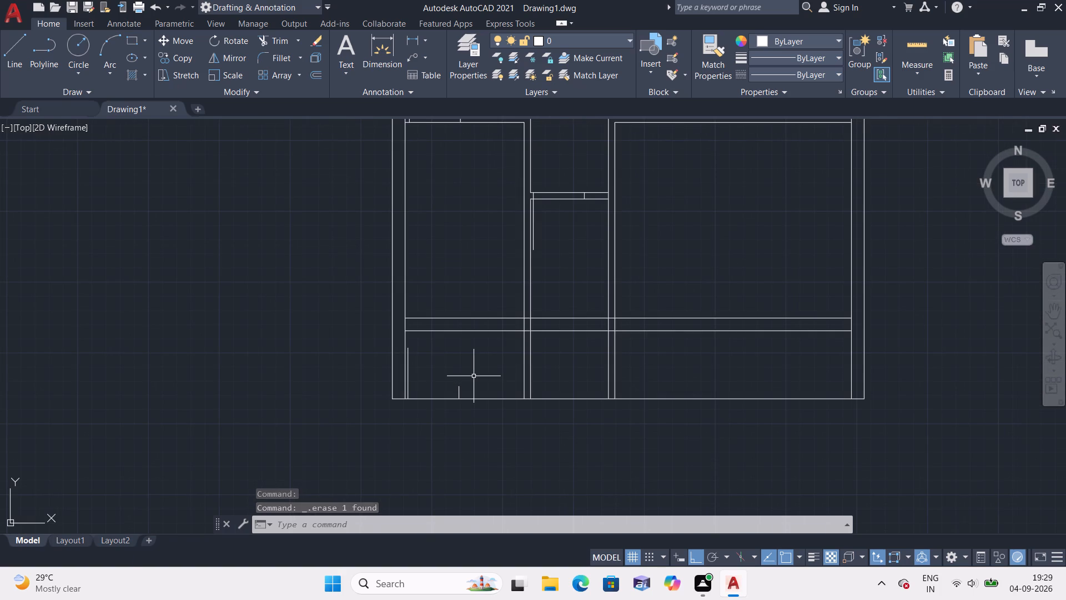
scroll(482, 393, up, 1)
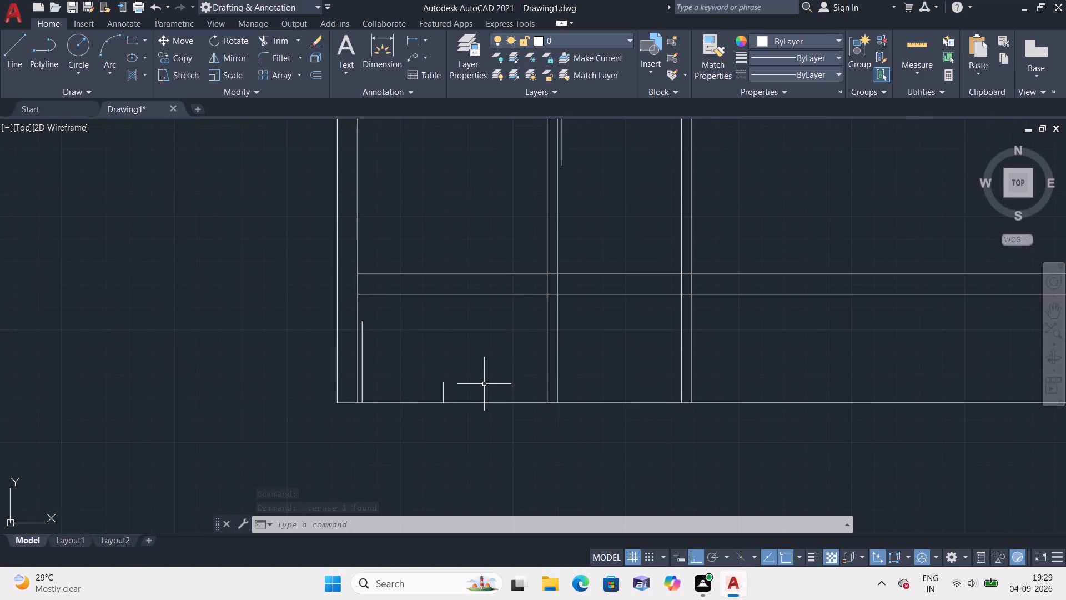
scroll(480, 346, down, 1)
middle_drag(480, 345, 484, 356)
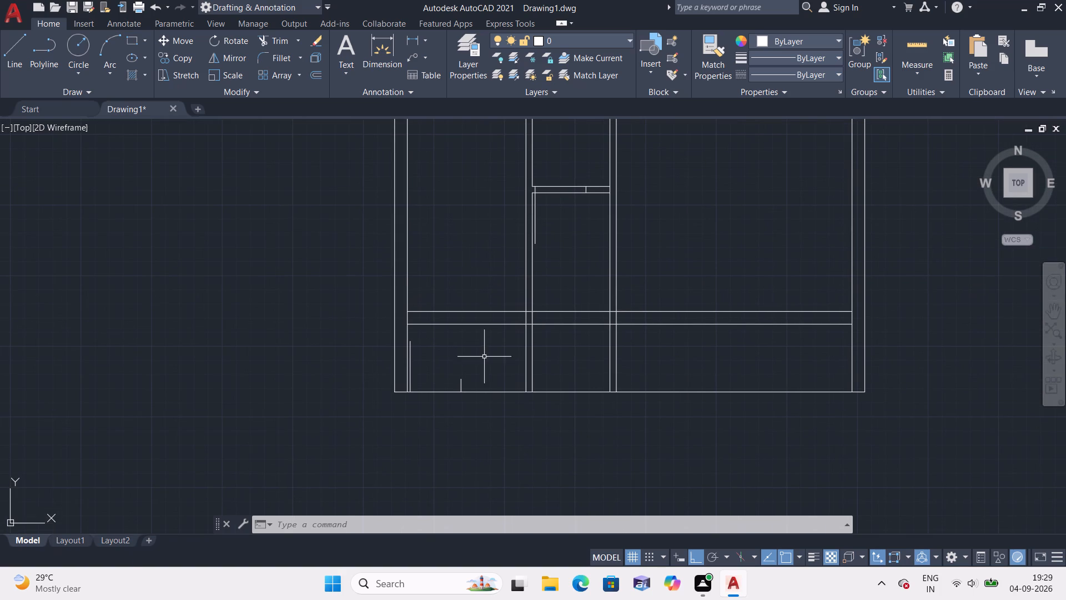
text(trim)
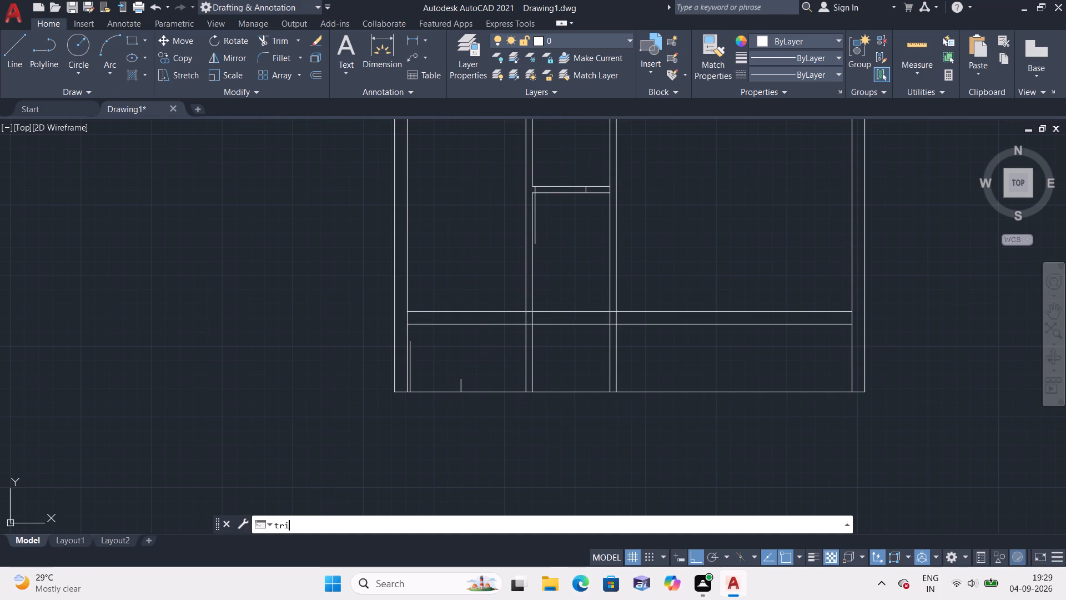
key(space)
drag(465, 287, 482, 328)
click(485, 343)
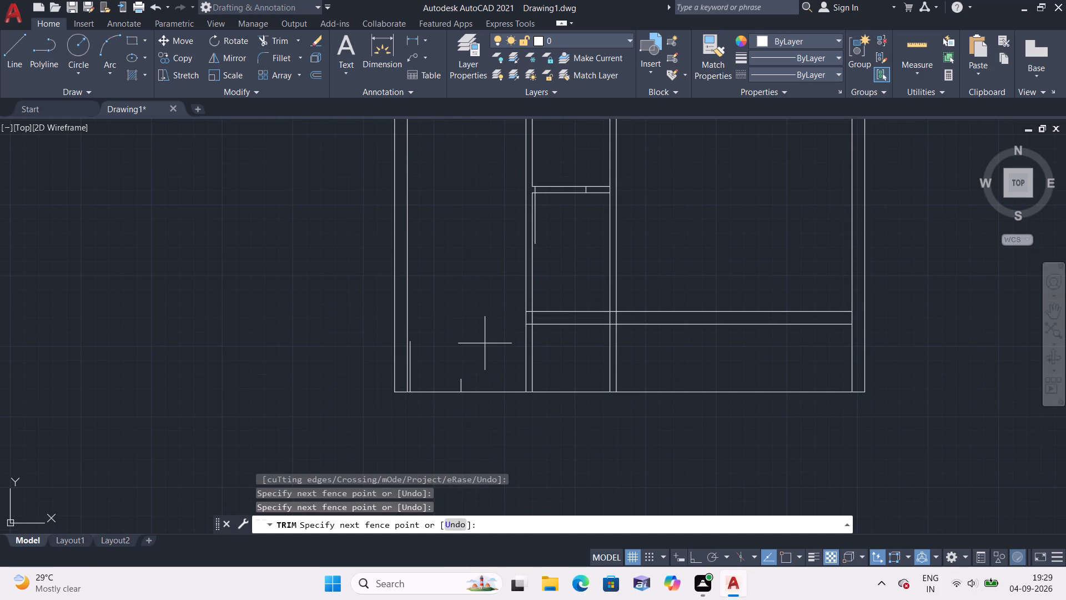
key(Escape)
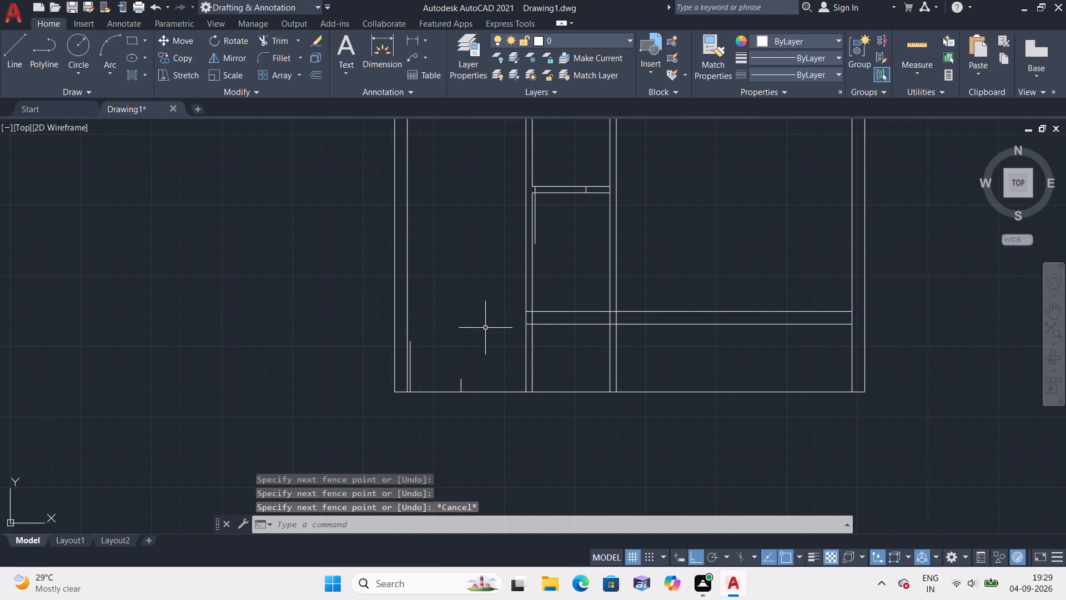
Trim the second inner wall's two vertical lines and the right outer wall's inner line below the lower horizontal wall.
key(space)
scroll(550, 314, up, 3)
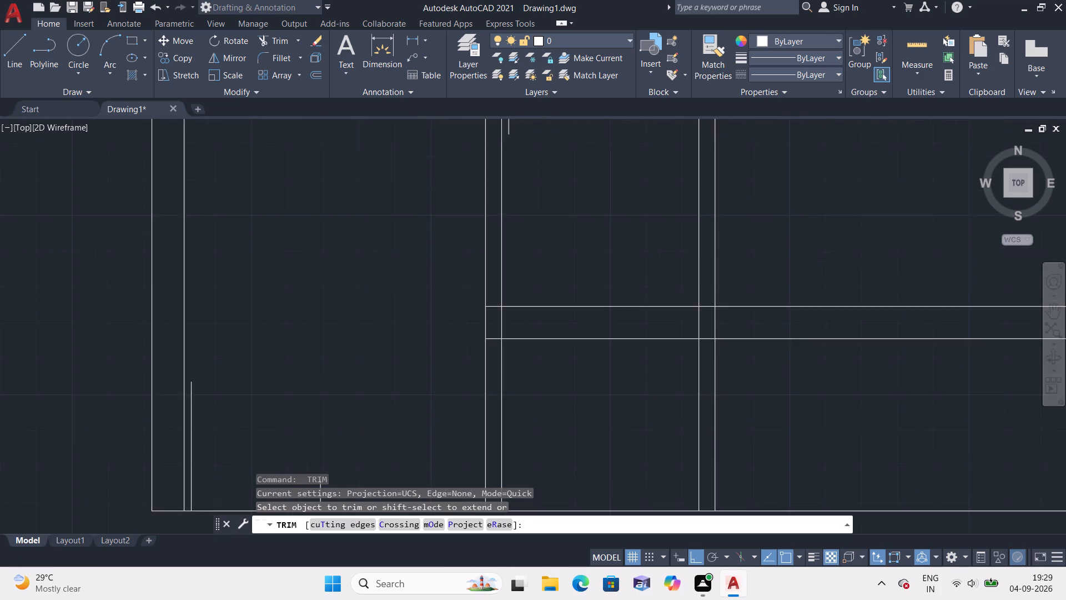
scroll(532, 321, down, 1)
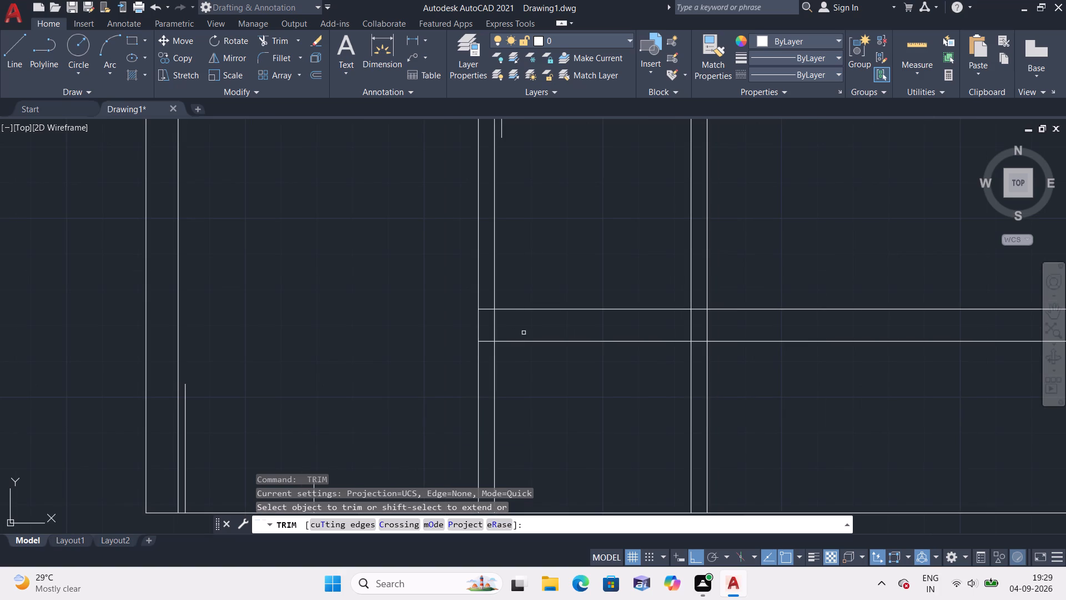
scroll(524, 333, down, 1)
scroll(595, 332, up, 1)
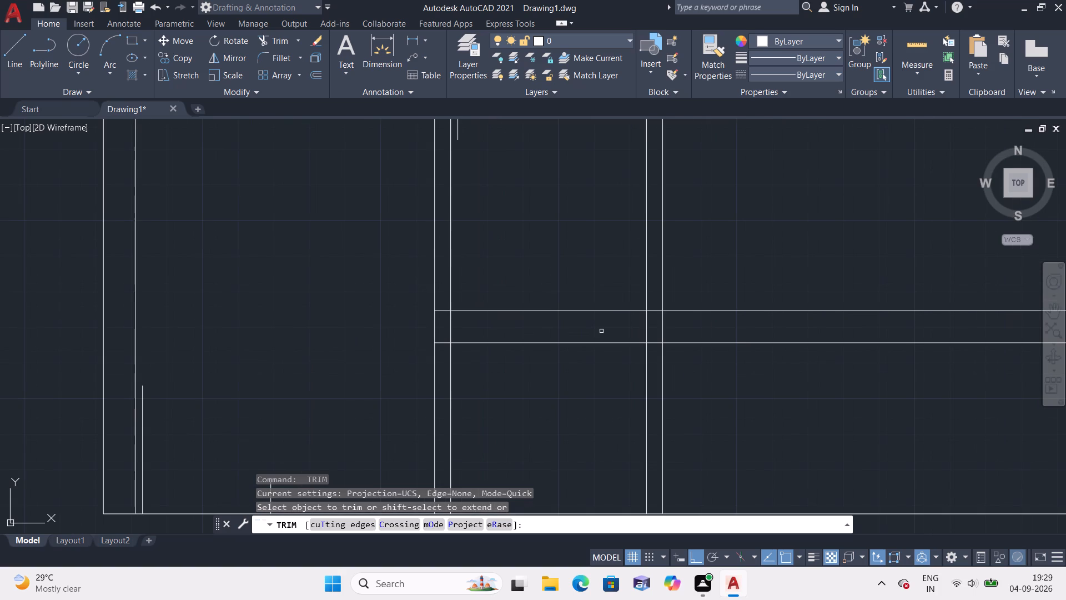
scroll(601, 331, down, 2)
click(601, 376)
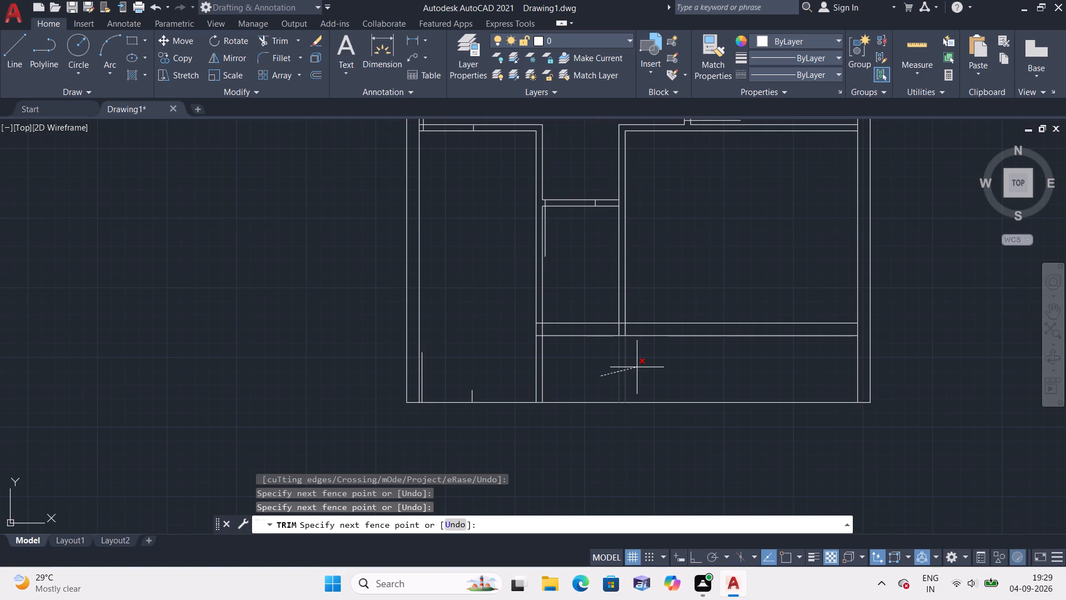
click(637, 367)
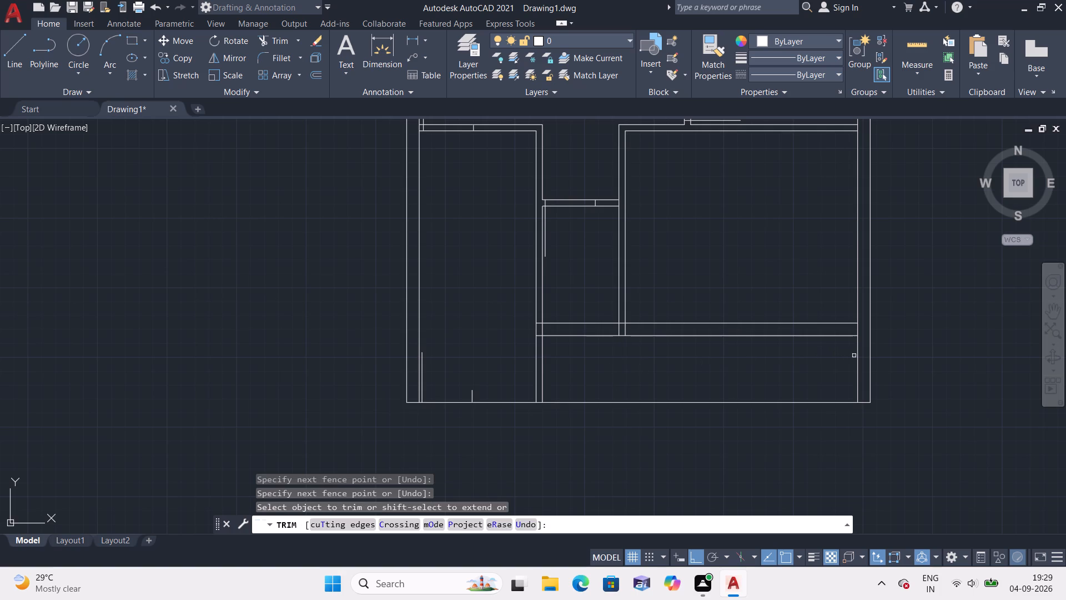
click(859, 356)
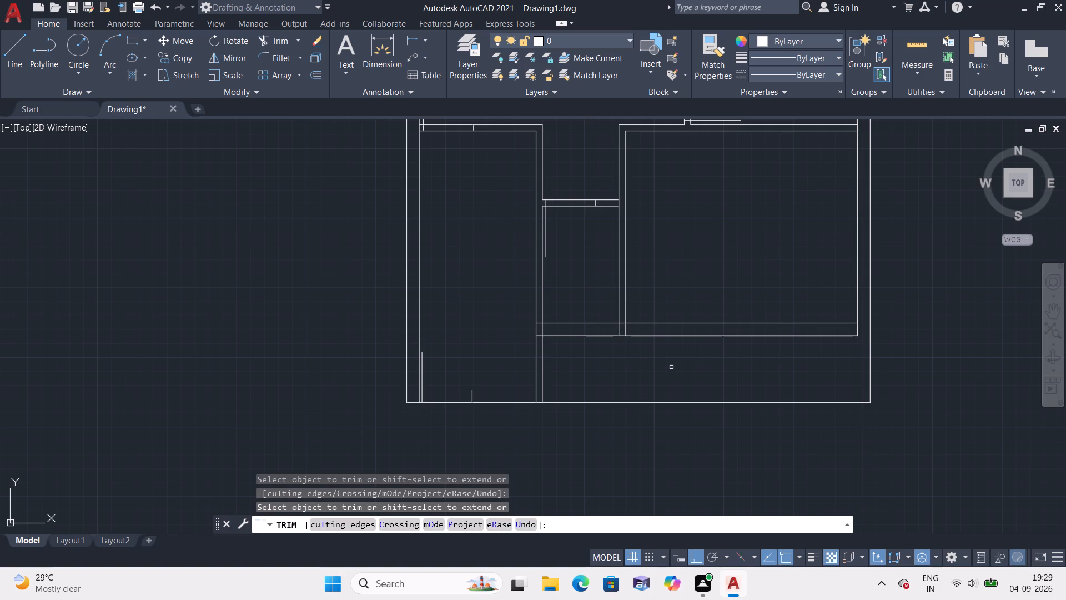
Trim the line pieces inside the lower horizontal wall where both vertical inner walls meet it.
scroll(604, 327, up, 1)
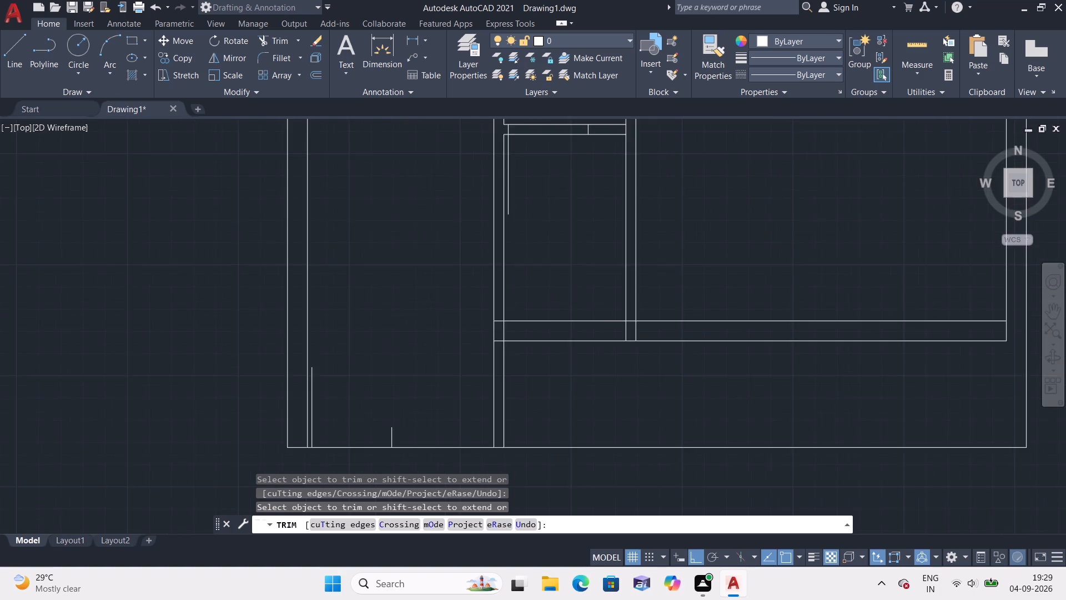
scroll(604, 327, up, 1)
drag(624, 333, 632, 333)
click(673, 333)
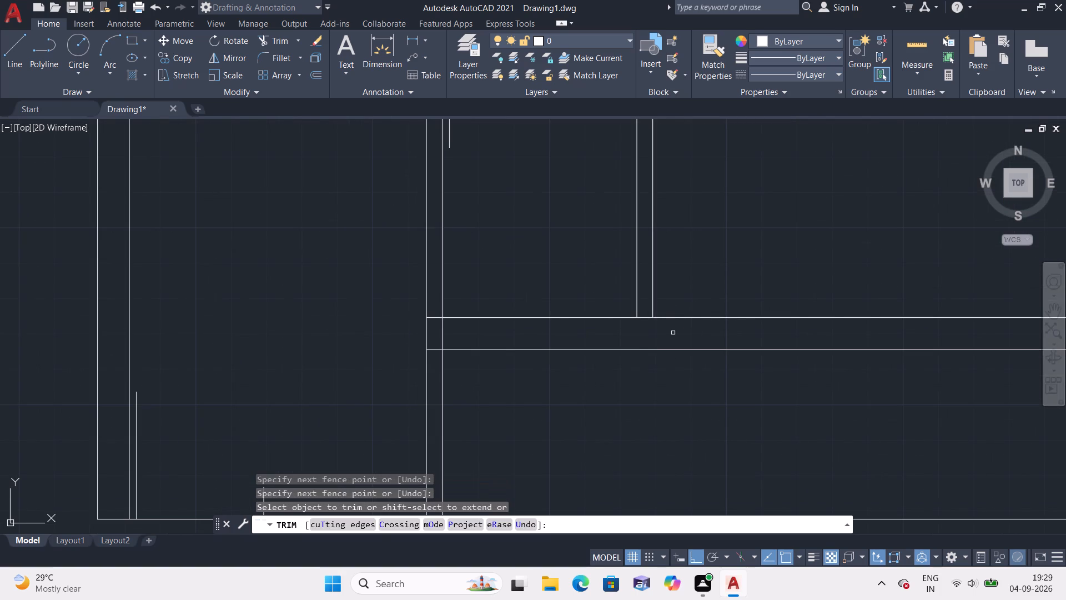
click(444, 333)
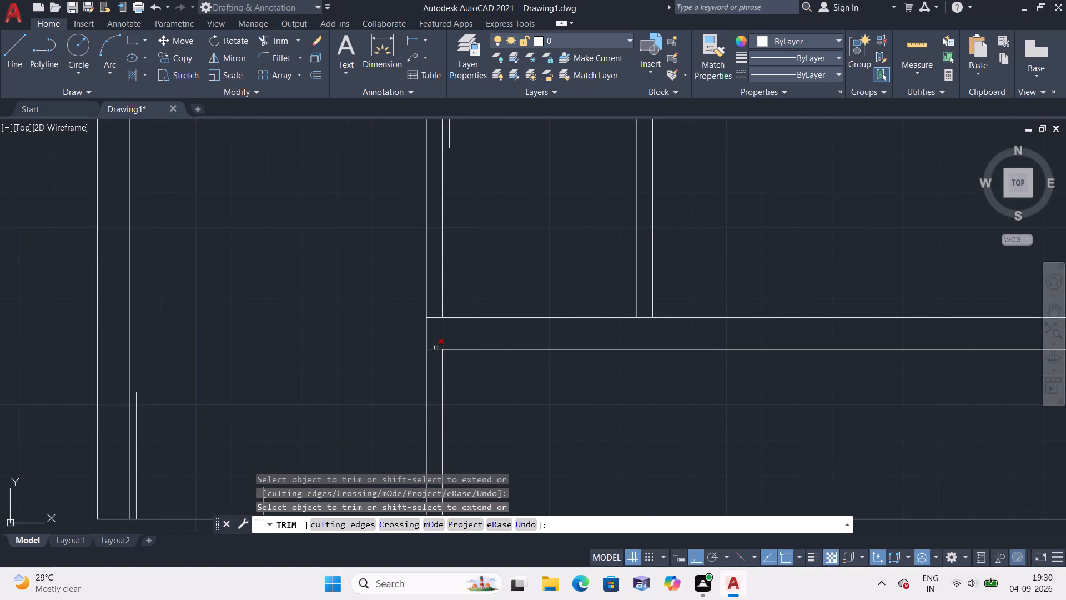
click(436, 348)
Trim away the first inner wall's right-hand line between the lower horizontal wall and the plan's bottom edge.
scroll(436, 348, down, 1)
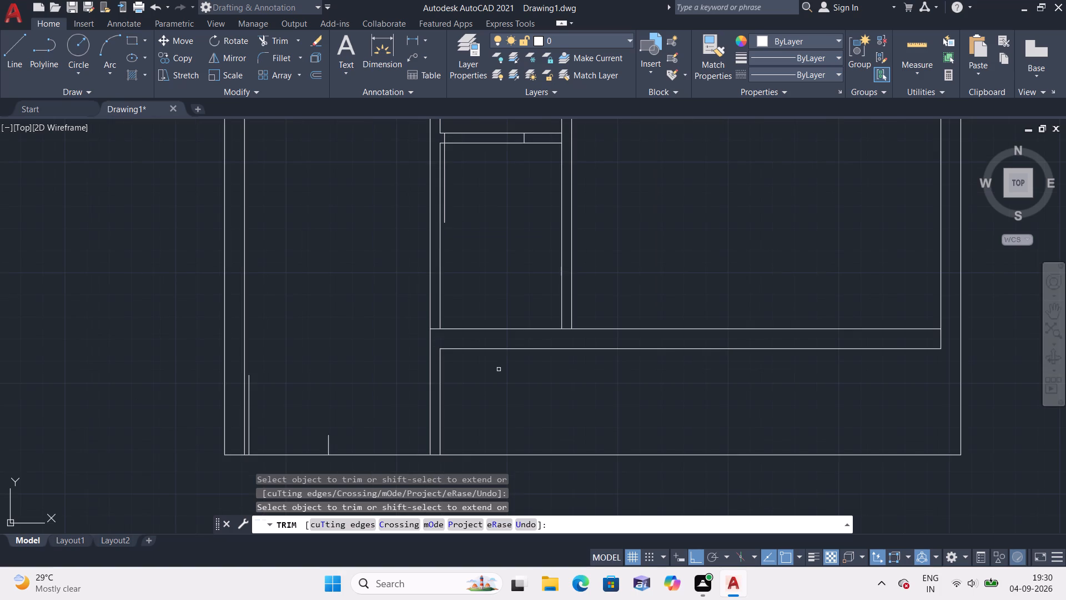
middle_drag(499, 369, 536, 322)
click(480, 362)
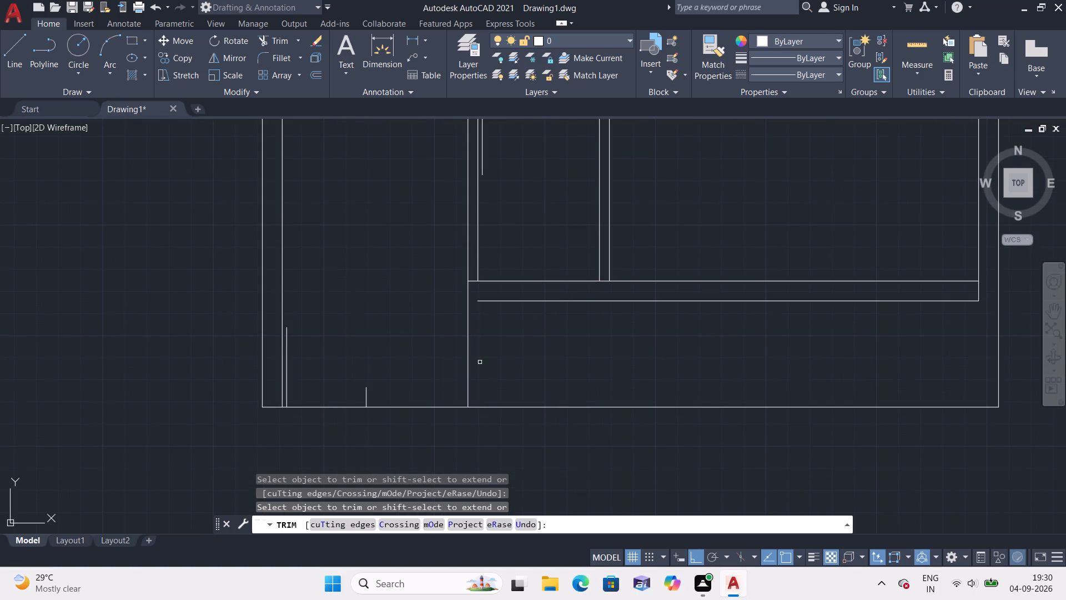
key(Escape)
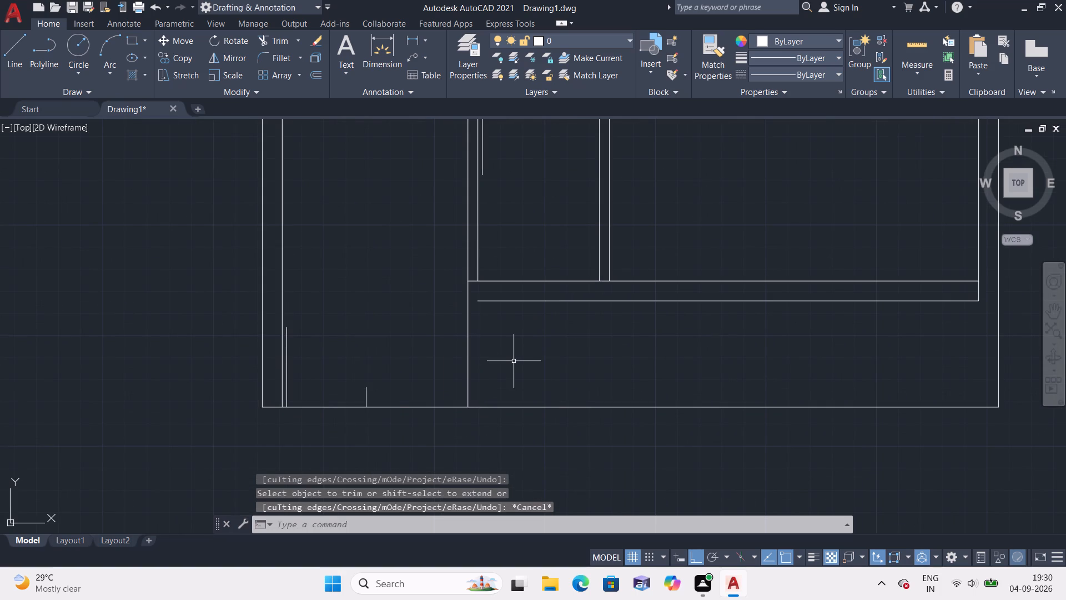
Extend both lines of the lower horizontal wall to the right outer wall's outer line.
text(extend)
key(space)
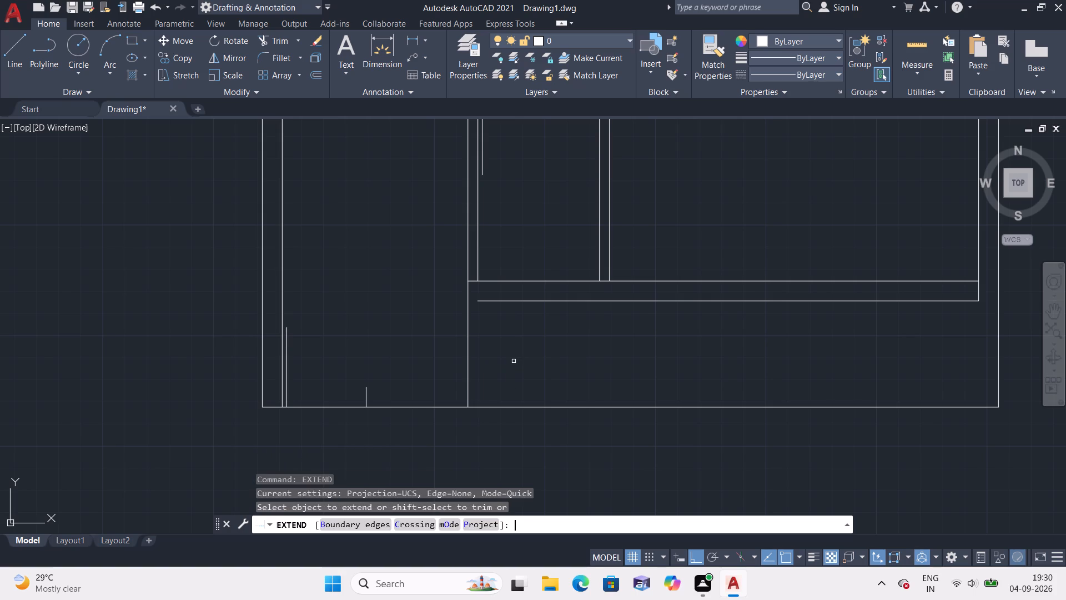
drag(946, 272, 956, 302)
click(958, 318)
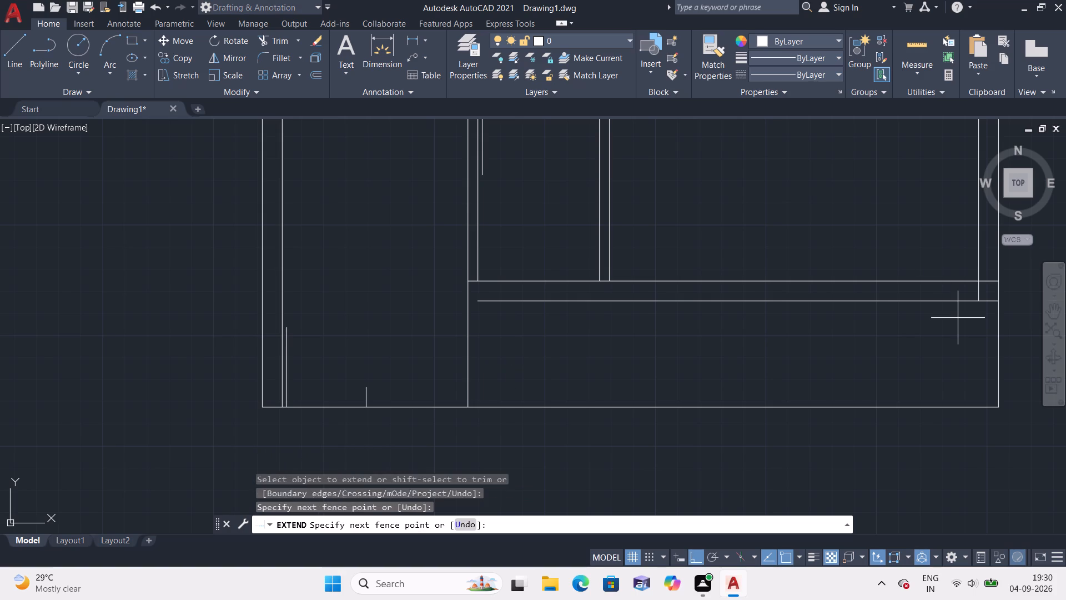
key(Escape)
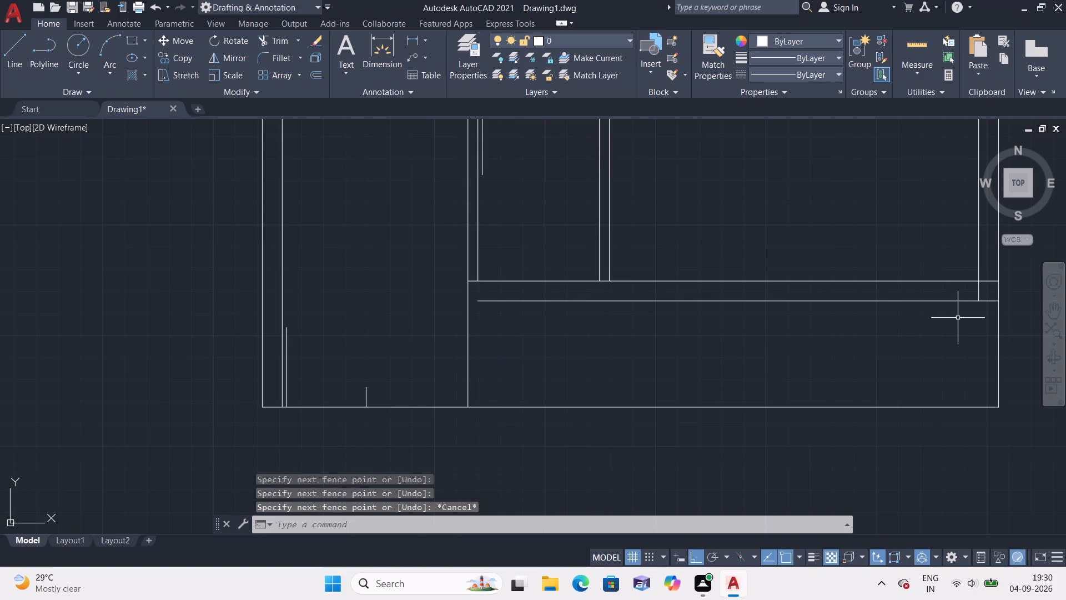
Offset the first inner wall's left-hand line 9" to the right.
text(od)
key(BackSpace)
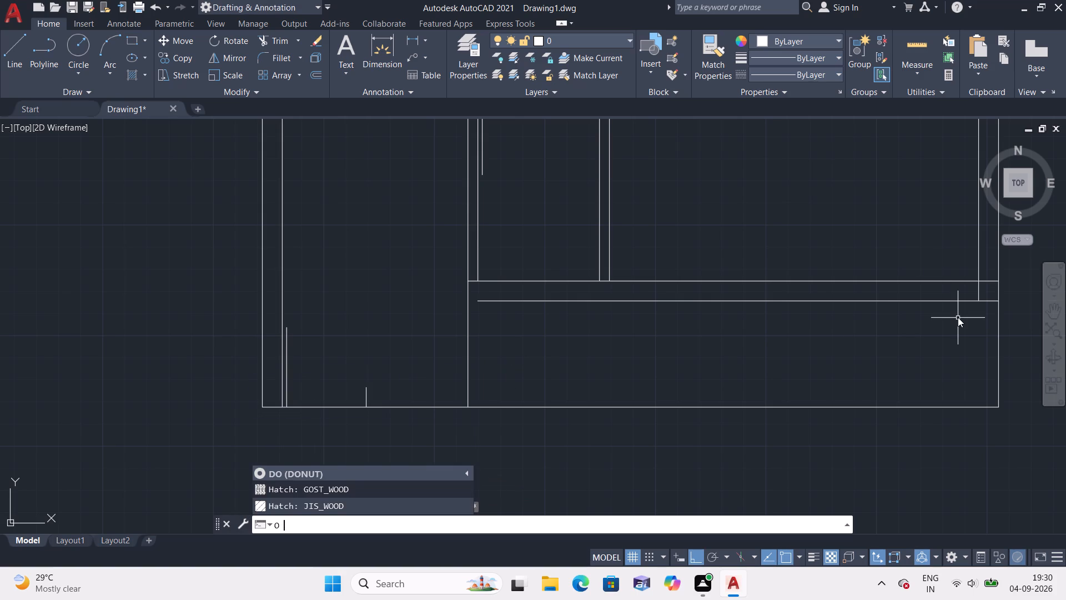
text(ffset 9")
key(space)
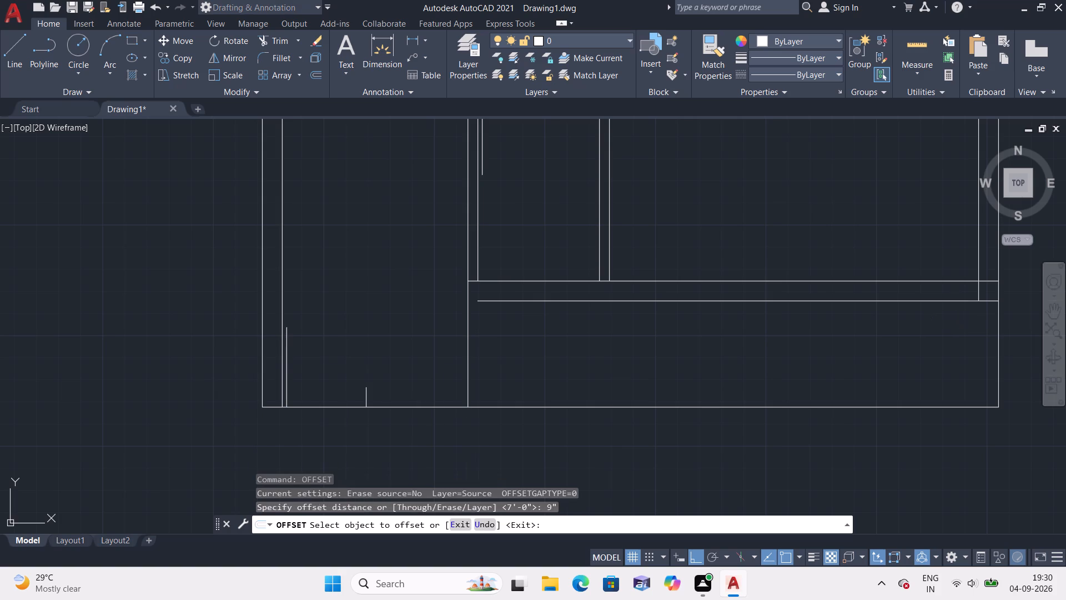
click(470, 351)
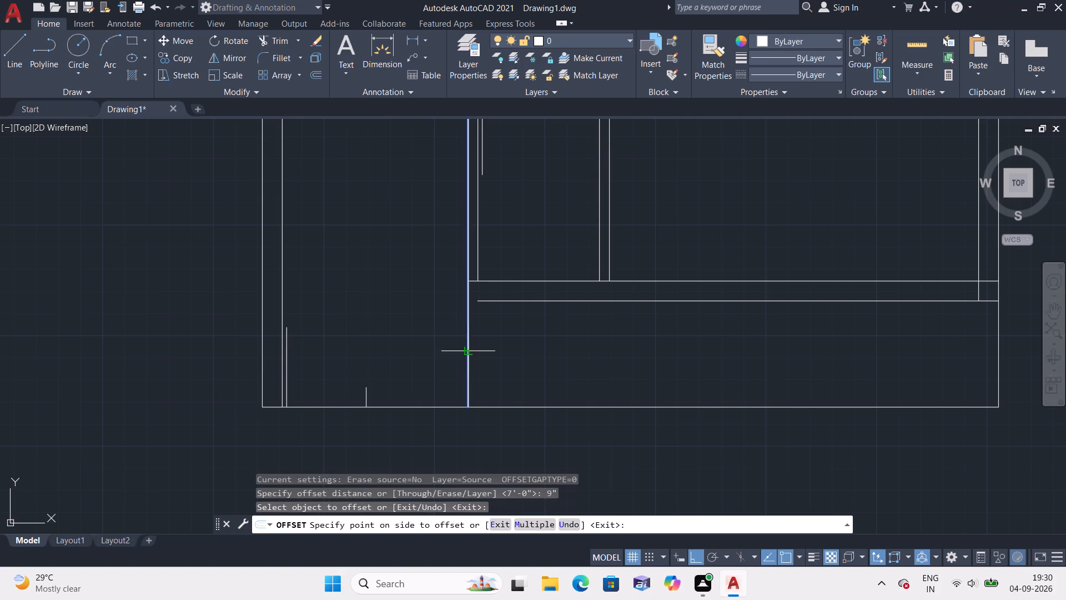
scroll(545, 349, down, 1)
middle_drag(545, 349, 571, 391)
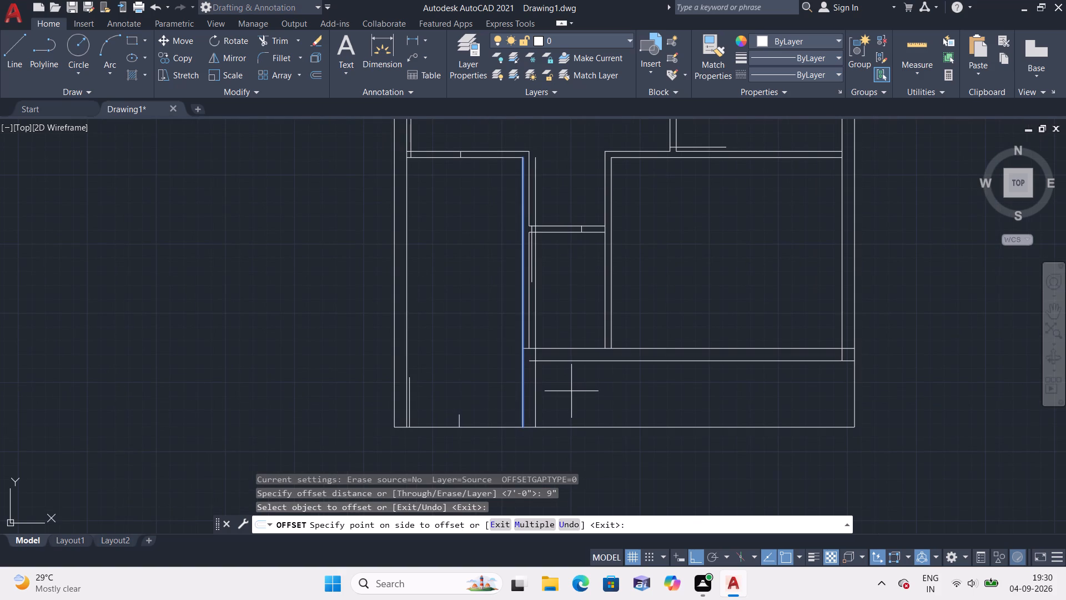
click(571, 391)
key(Escape)
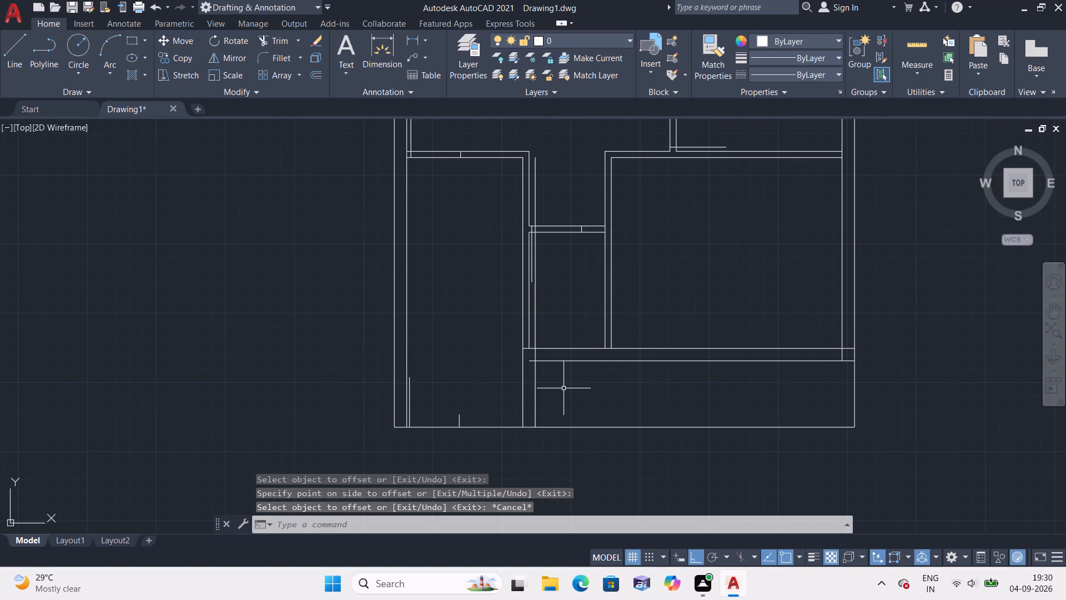
Trim the 9" offset line within the lower horizontal wall and erase its remaining portion above that wall.
text(trim)
key(space)
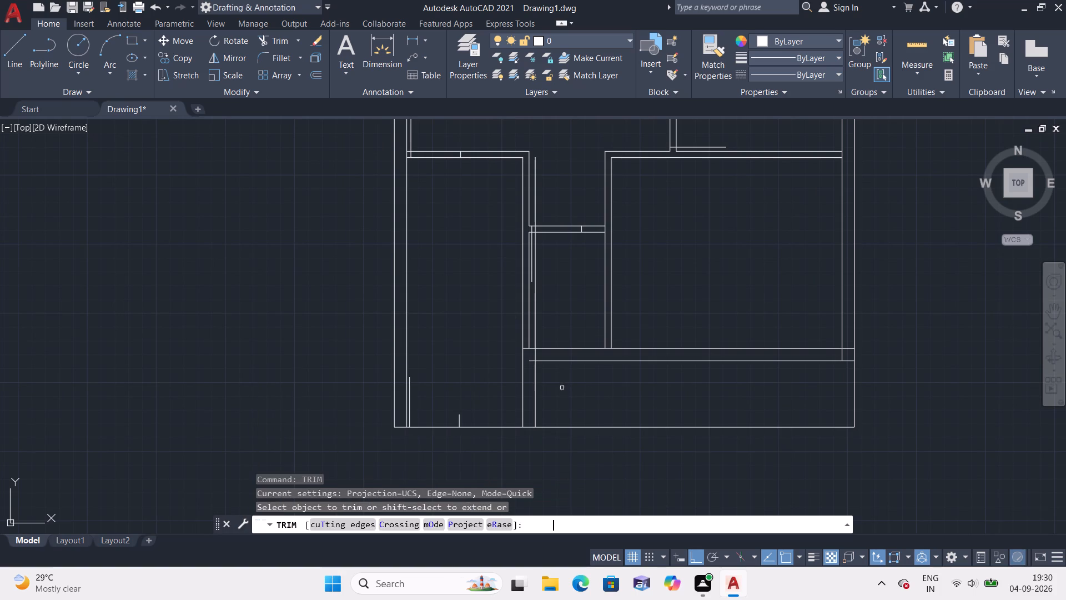
scroll(527, 350, up, 2)
click(541, 364)
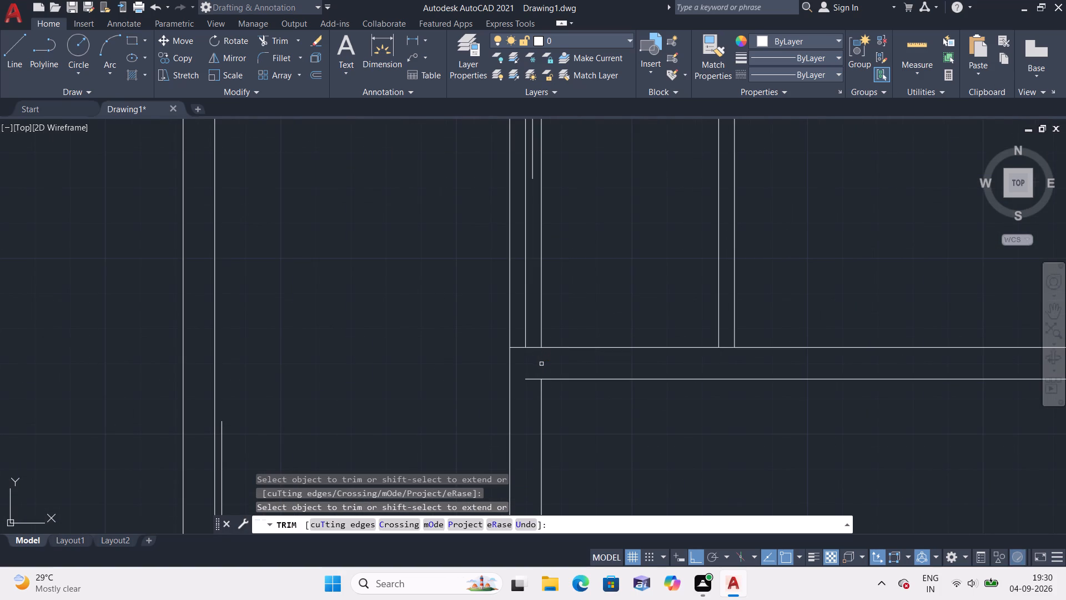
key(Escape)
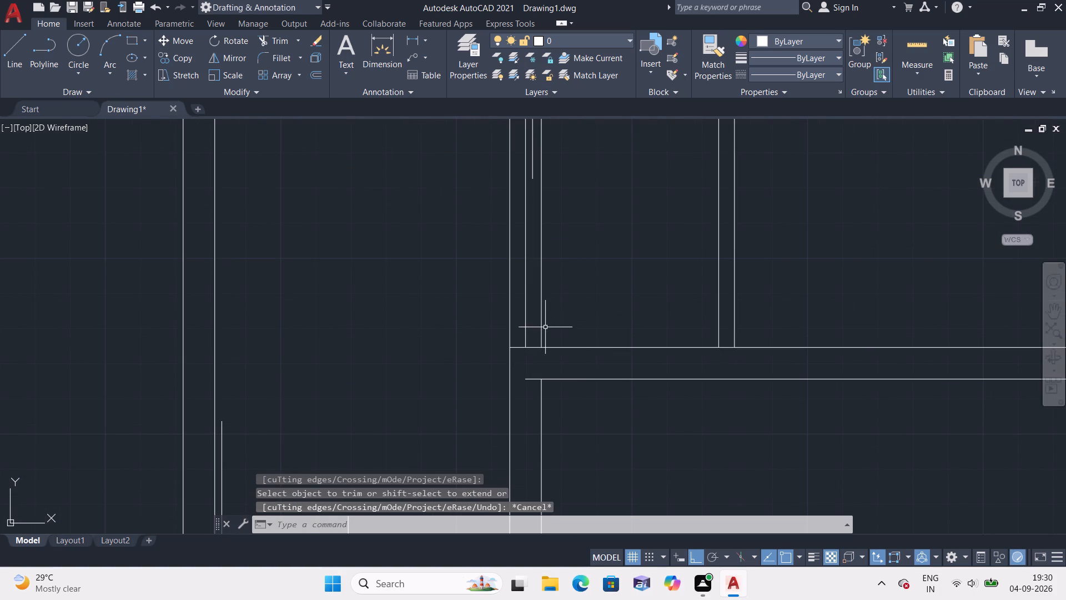
click(541, 332)
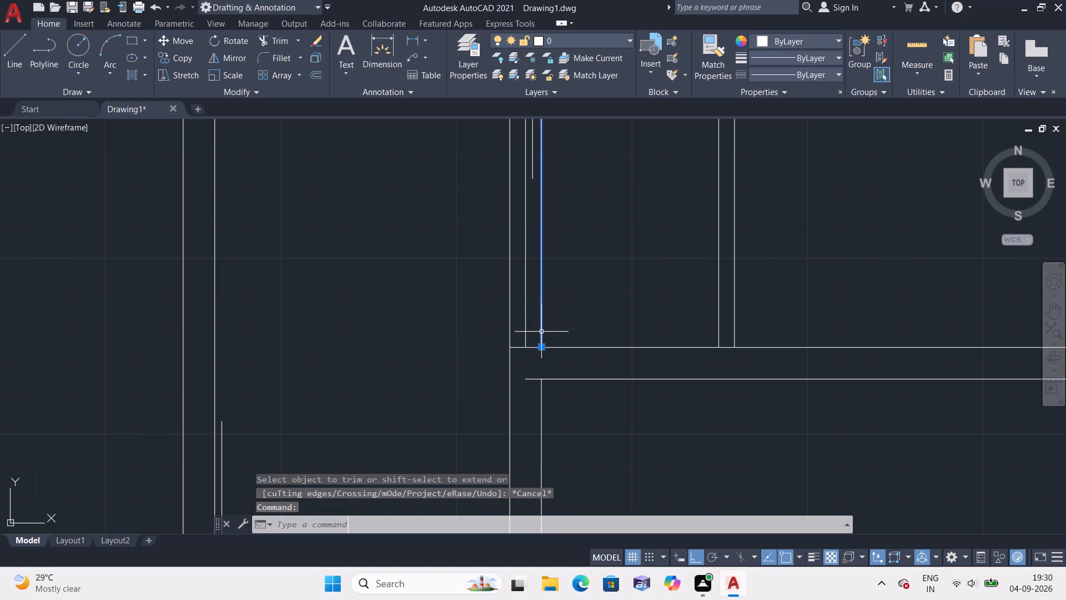
key(Delete)
Trim the surplus line pieces at the lower horizontal wall's right corner and the stub at its left corner.
scroll(542, 341, down, 2)
text(trim)
key(space)
scroll(867, 360, up, 1)
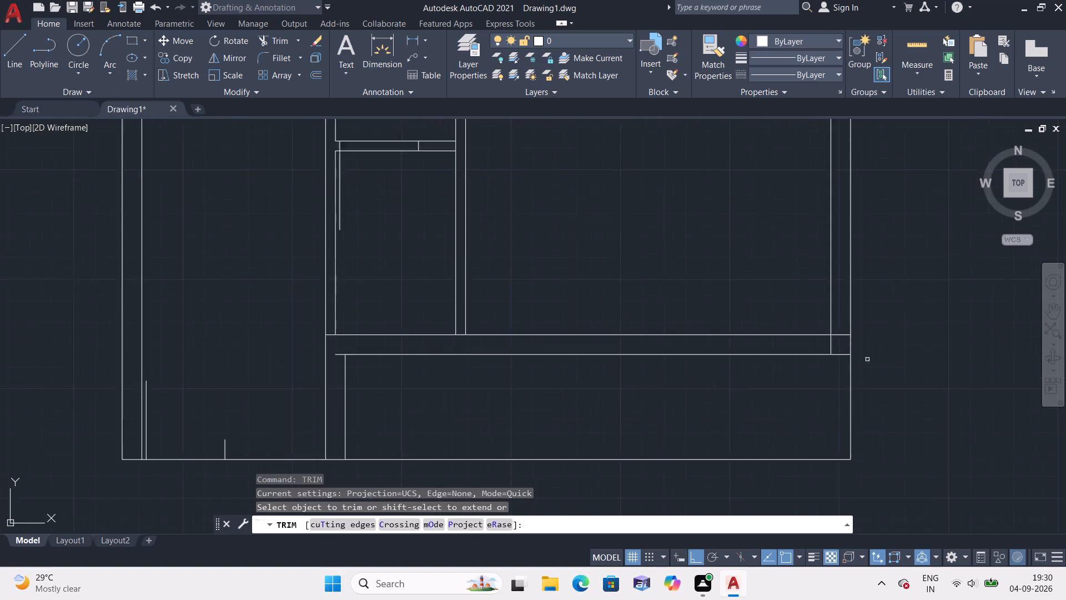
scroll(867, 359, up, 1)
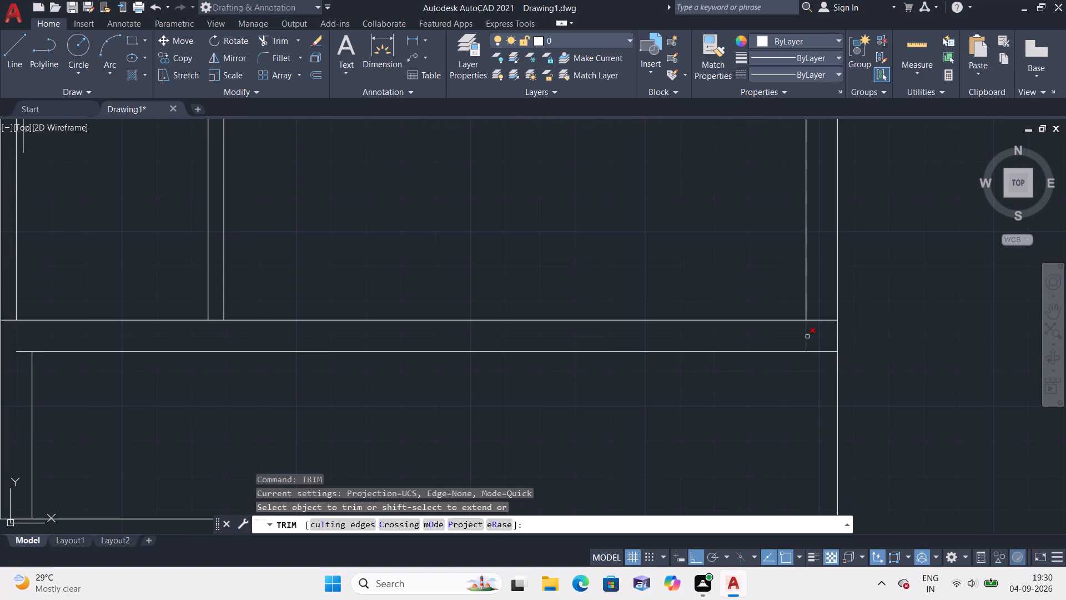
click(807, 337)
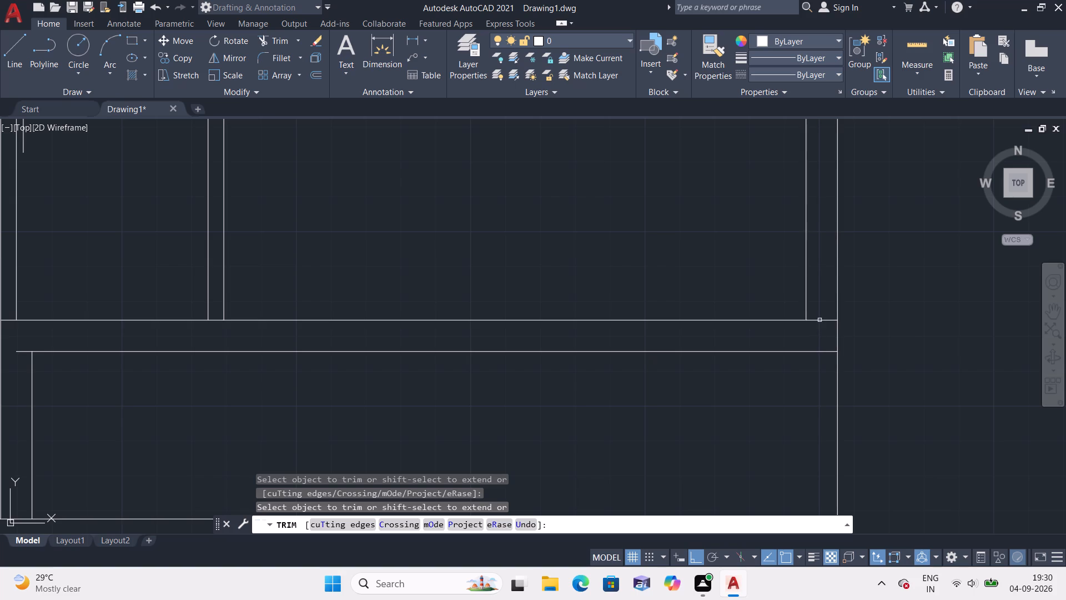
click(820, 319)
scroll(315, 352, down, 2)
middle_drag(222, 382, 267, 383)
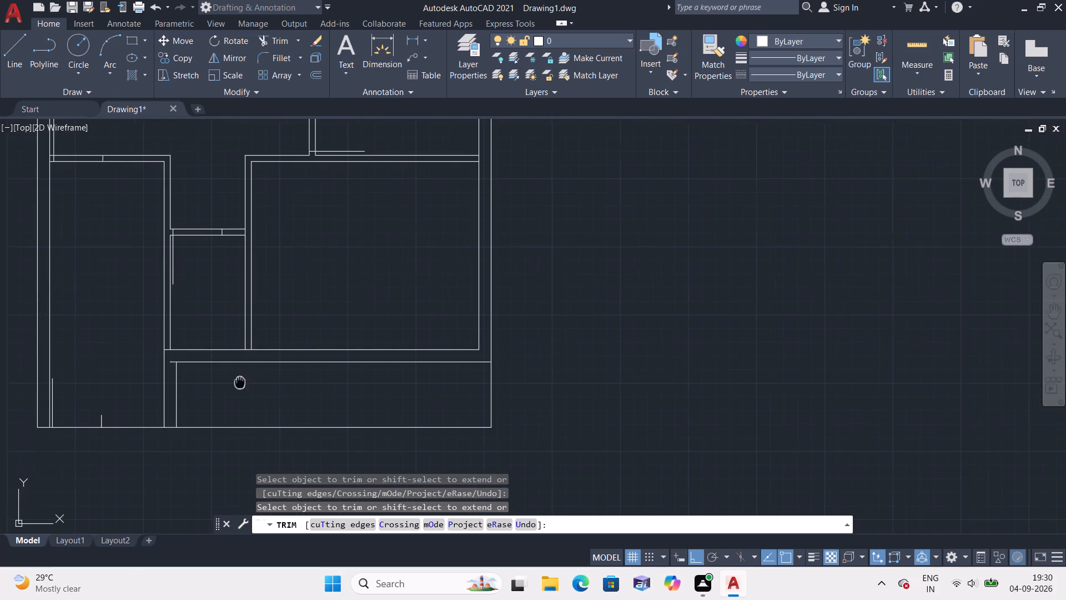
middle_drag(267, 383, 344, 382)
scroll(280, 371, up, 2)
click(291, 351)
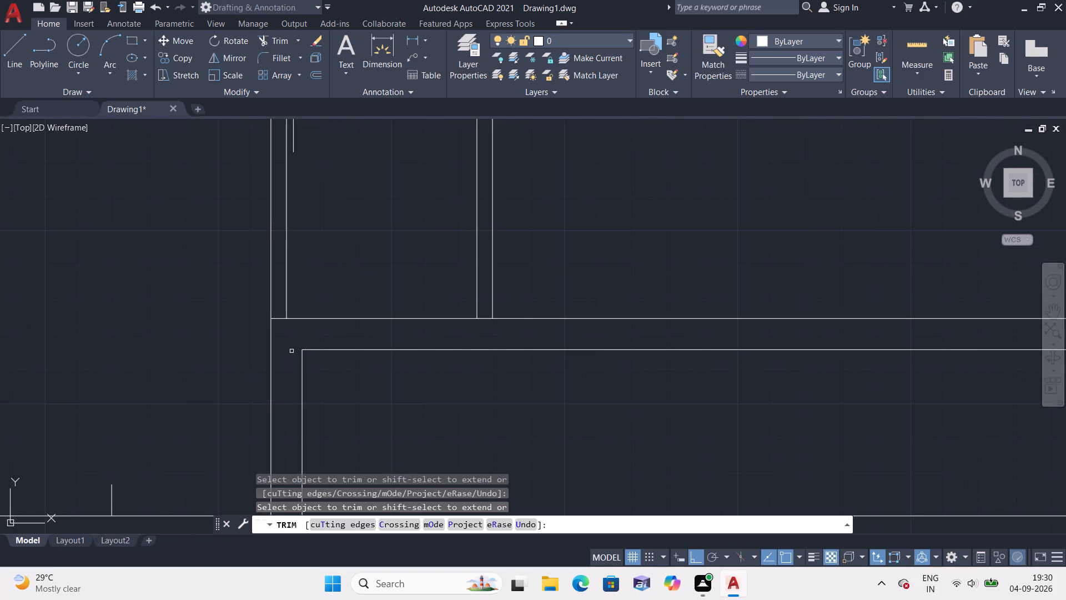
key(Escape)
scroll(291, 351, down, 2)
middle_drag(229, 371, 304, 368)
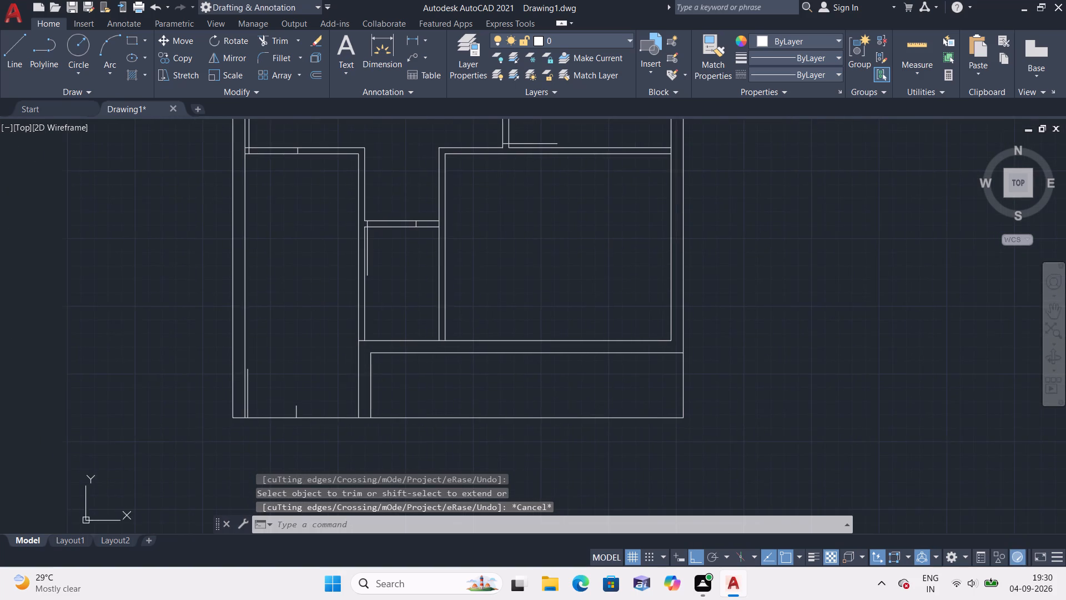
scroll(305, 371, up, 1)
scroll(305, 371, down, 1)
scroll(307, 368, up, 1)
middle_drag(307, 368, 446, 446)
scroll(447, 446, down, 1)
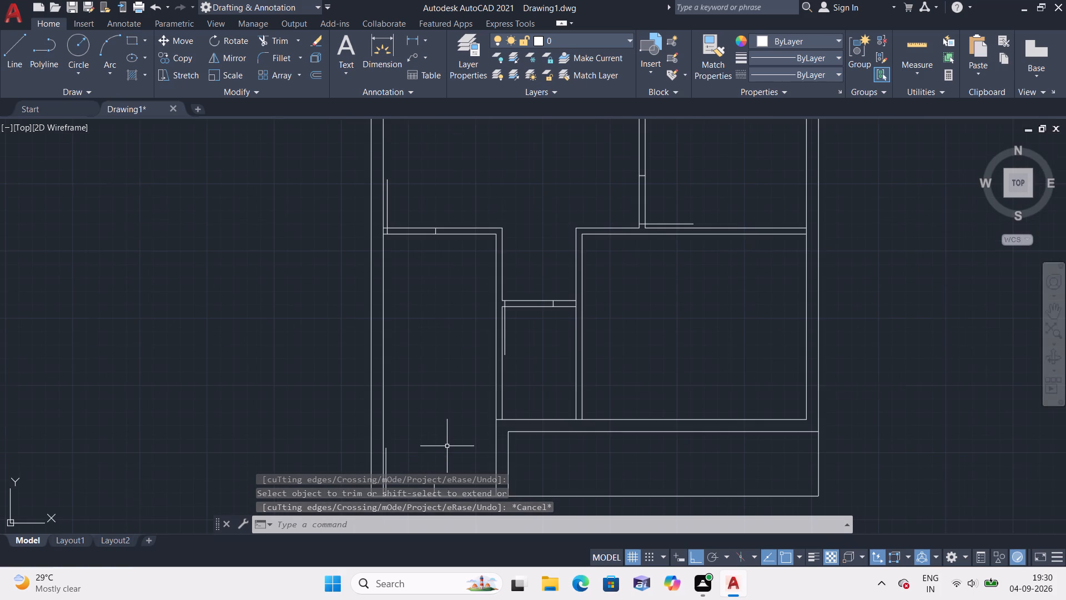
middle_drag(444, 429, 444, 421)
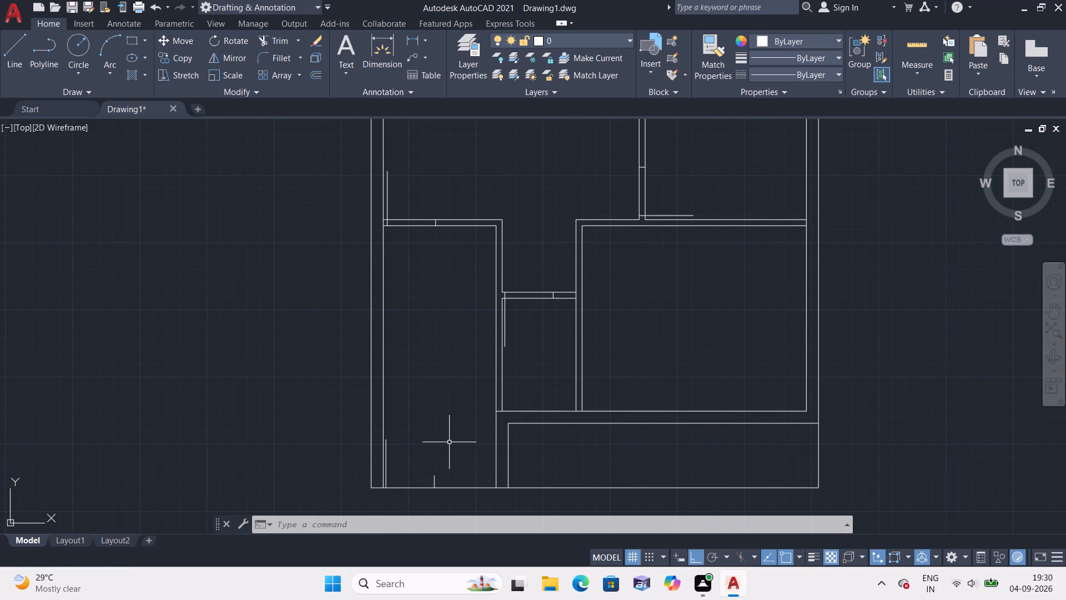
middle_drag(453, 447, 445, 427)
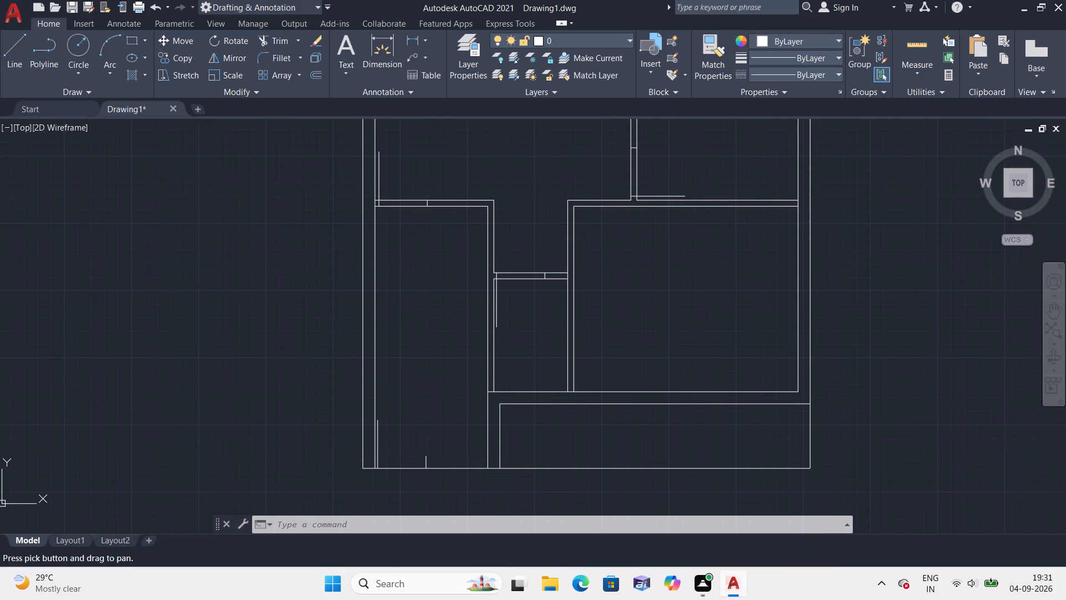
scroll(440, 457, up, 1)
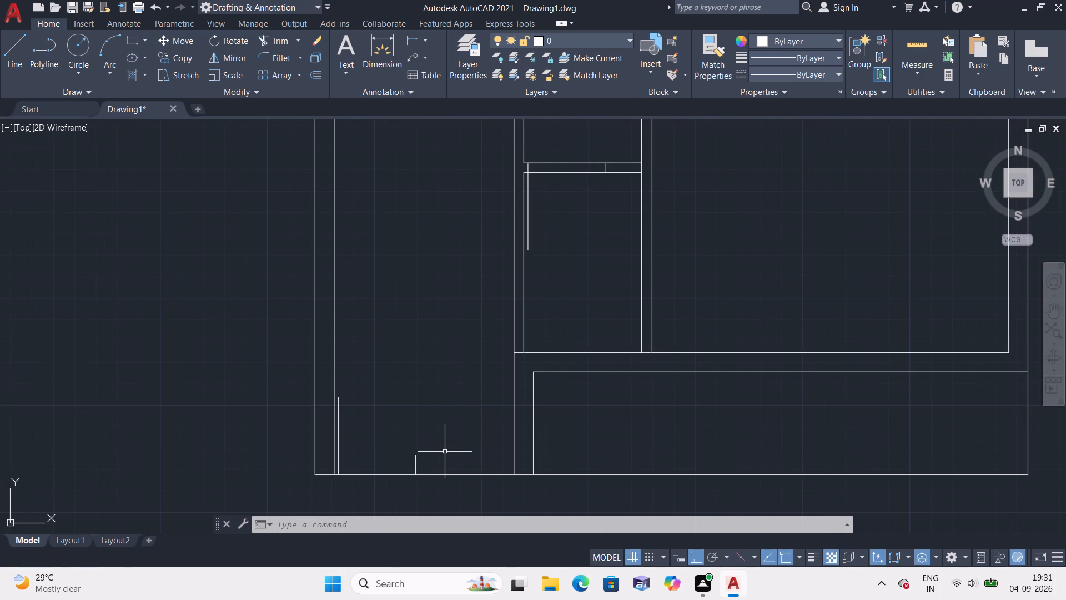
Draw a horizontal line from the top of the bottom-left entrance's short jamb line to the first inner wall's left-hand line.
text(l)
key(space)
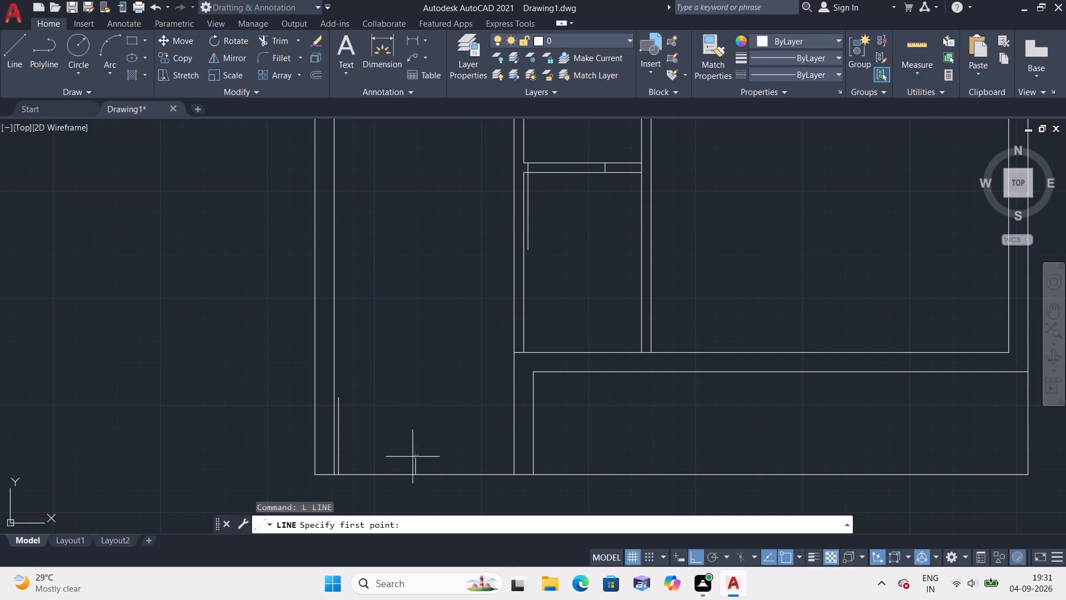
click(415, 457)
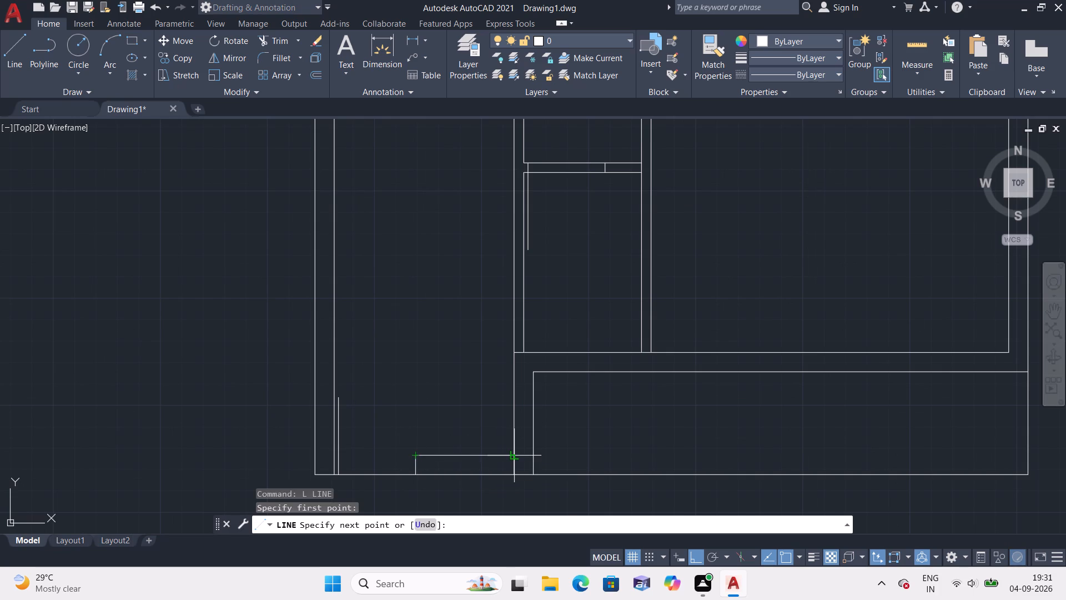
click(515, 455)
key(Escape)
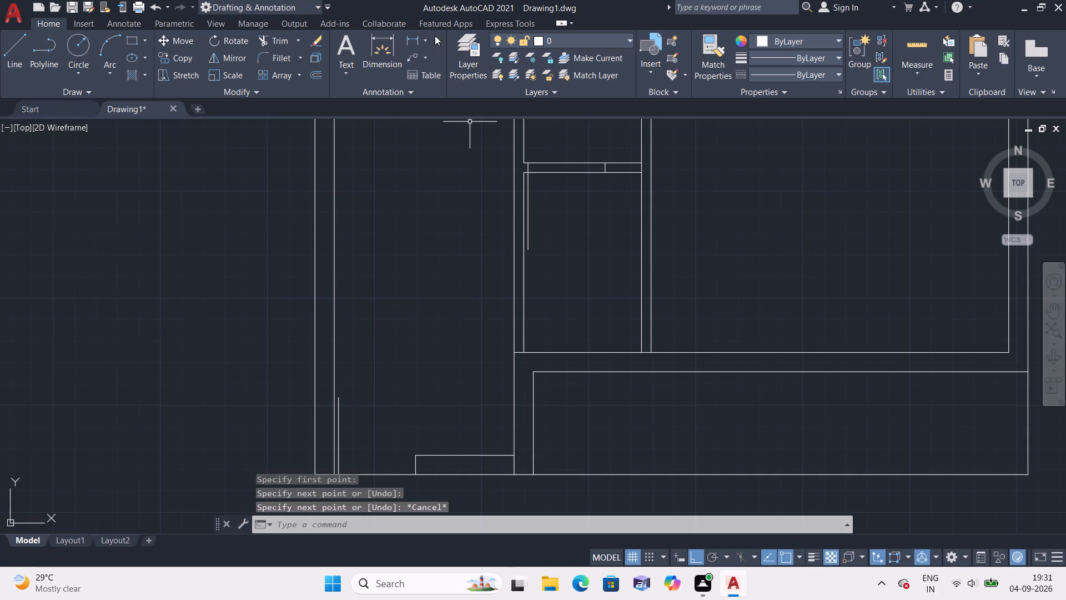
Measure the thickness of the vertical wall beside the bottom-left entrance with a linear dimension, without placing it.
click(423, 43)
click(434, 59)
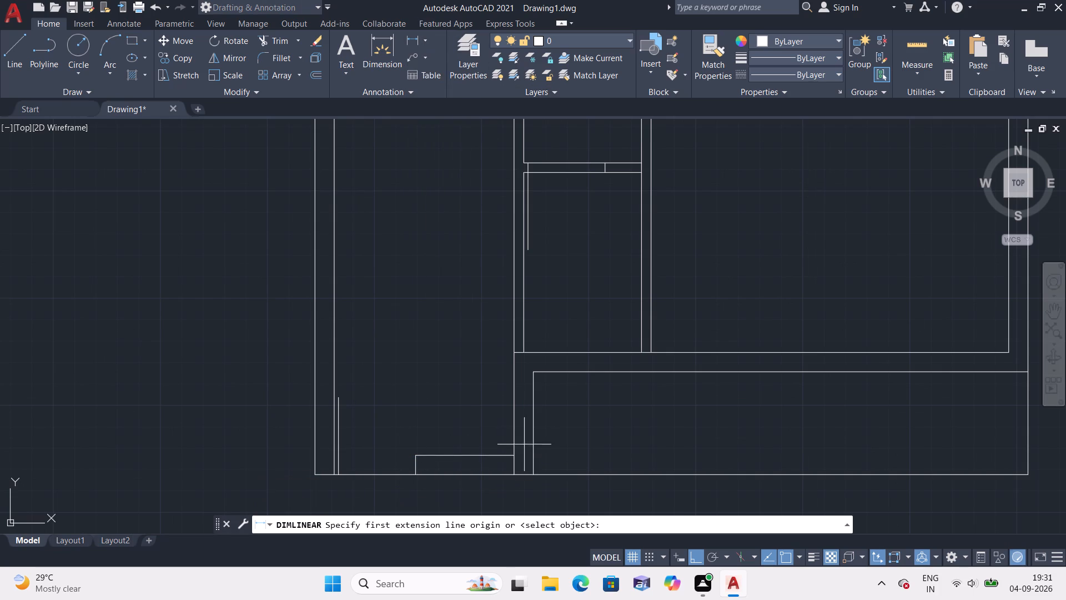
scroll(517, 441, up, 2)
click(504, 455)
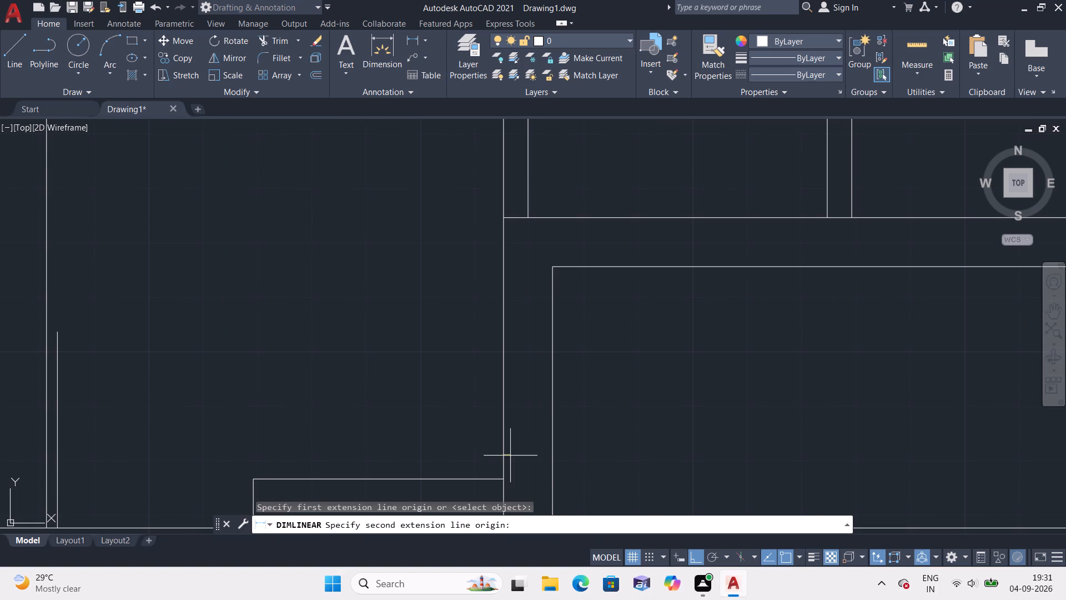
click(551, 457)
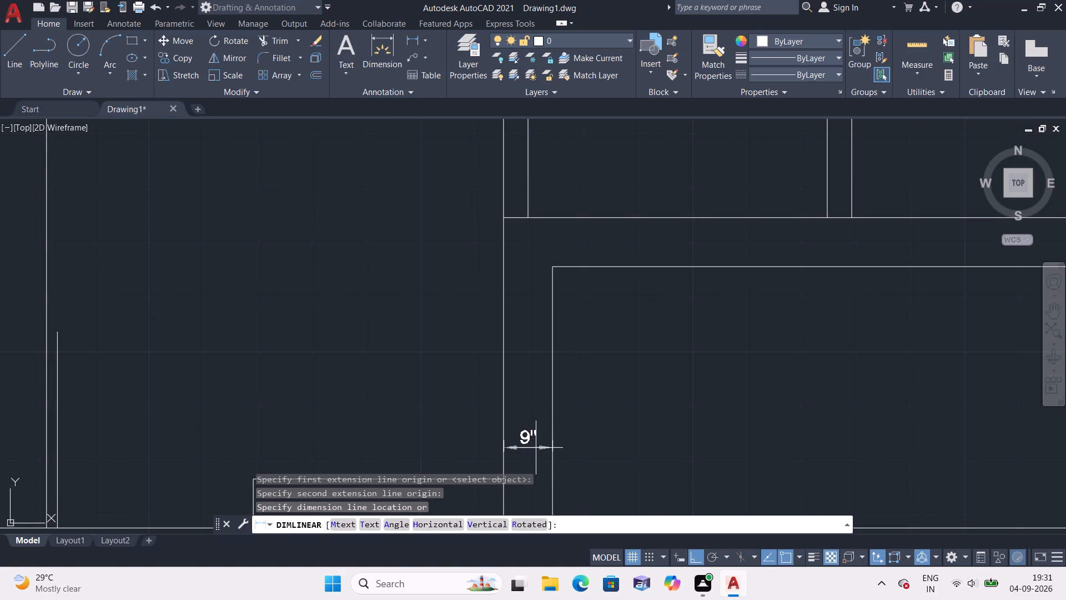
scroll(428, 416, down, 1)
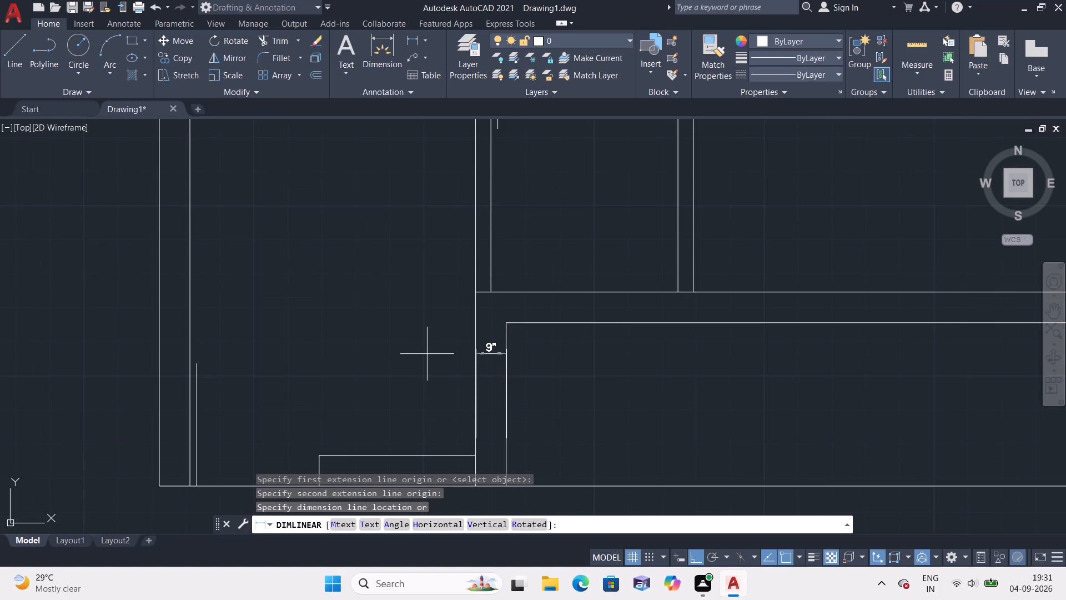
key(Escape)
Measure the thickness of the new short horizontal wall at the bottom-left entrance with a linear dimension, without placing it.
key(space)
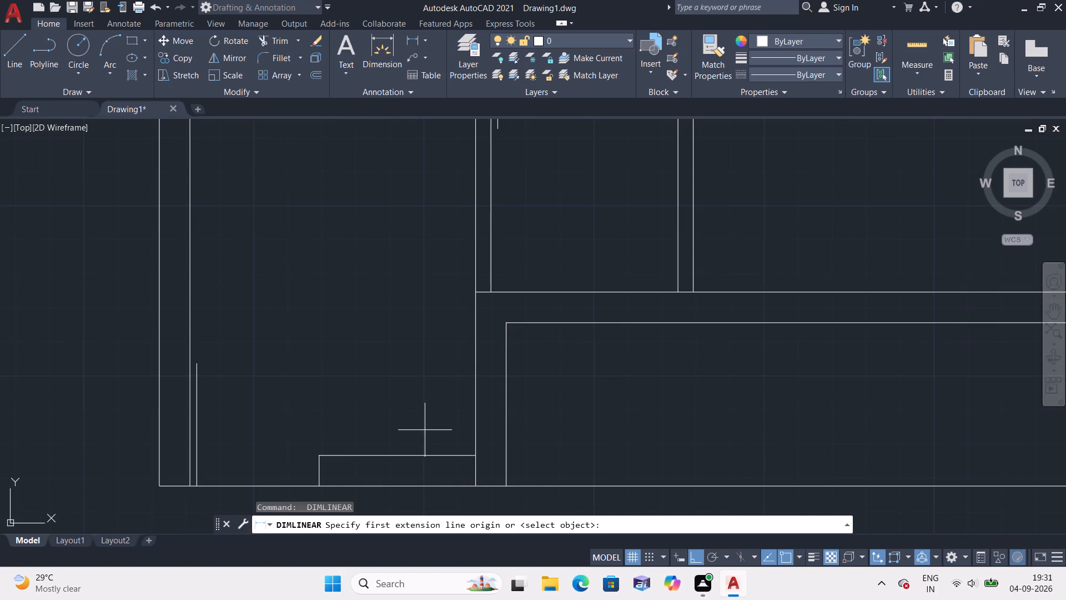
middle_drag(425, 430, 456, 331)
click(443, 357)
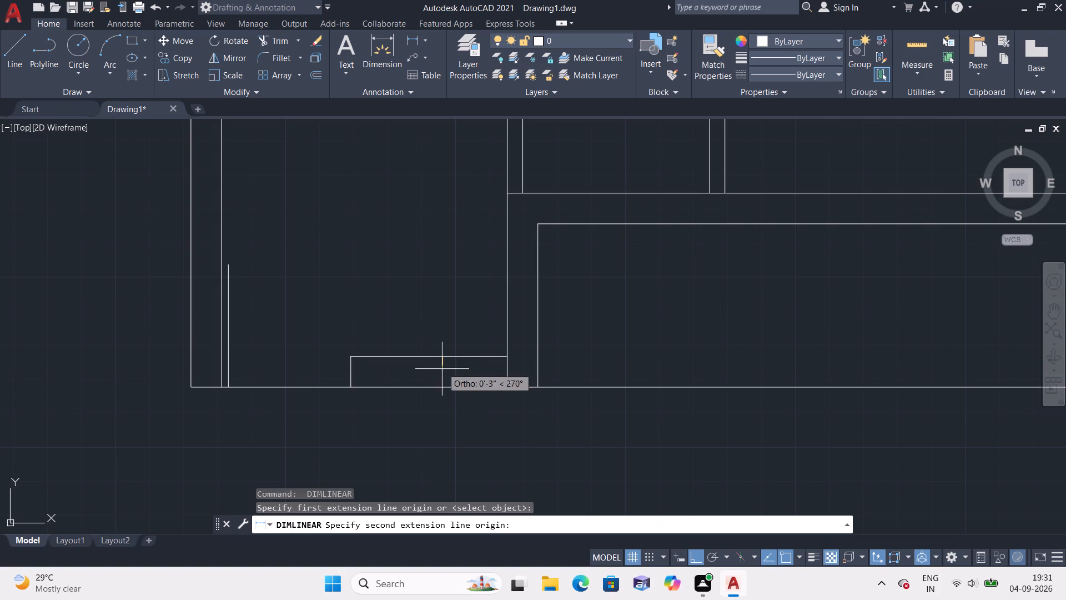
click(441, 386)
key(Escape)
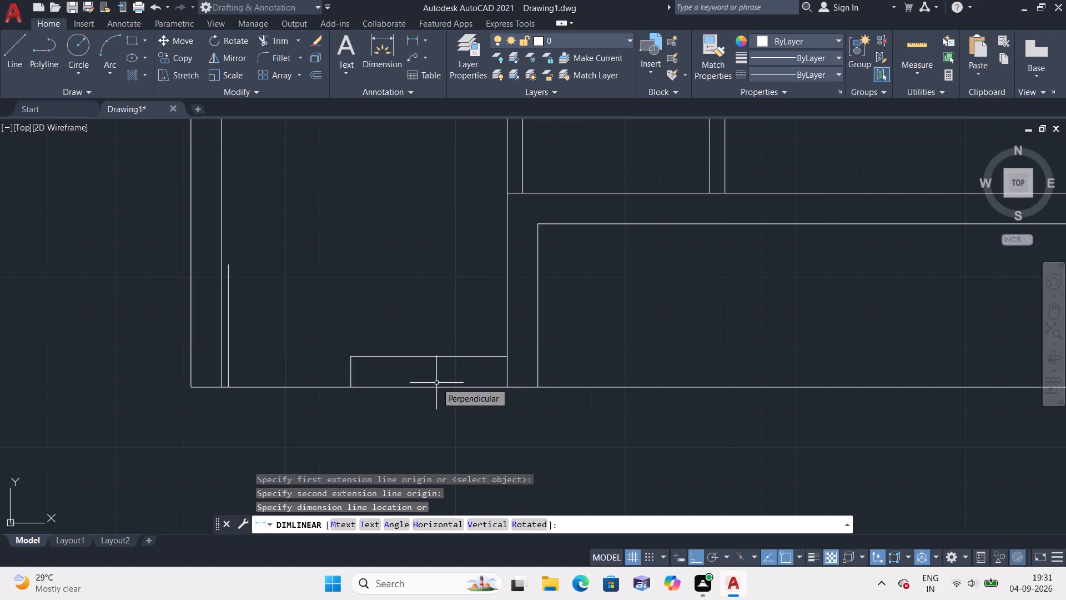
Draw the top-left room's door swing with a Start, End, Direction arc from the leaf's tip to the opposite jamb.
scroll(436, 383, down, 2)
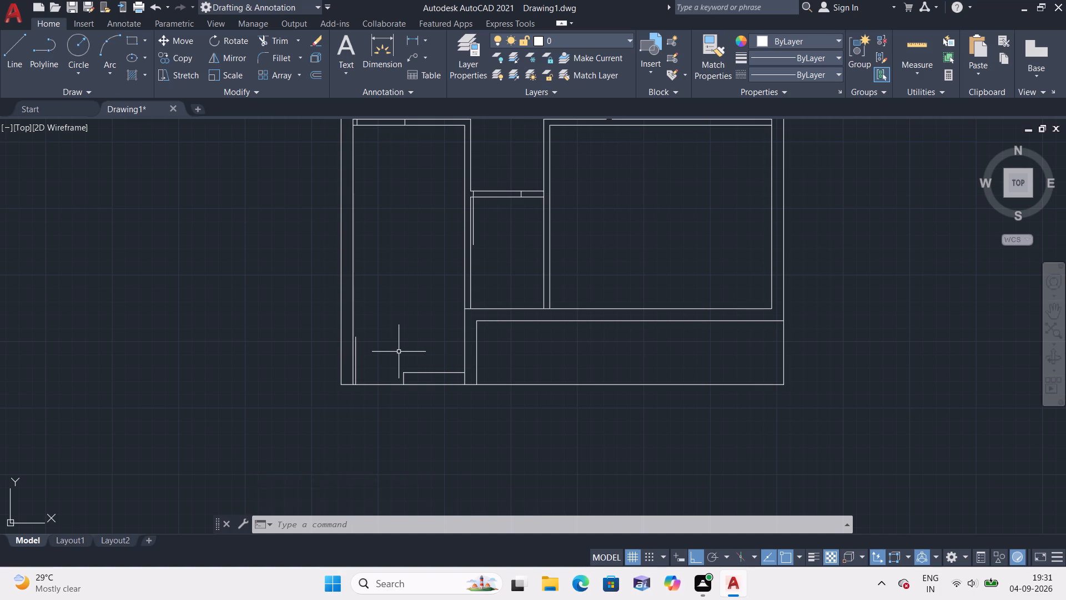
scroll(378, 328, down, 1)
middle_drag(396, 281, 408, 445)
scroll(408, 445, down, 1)
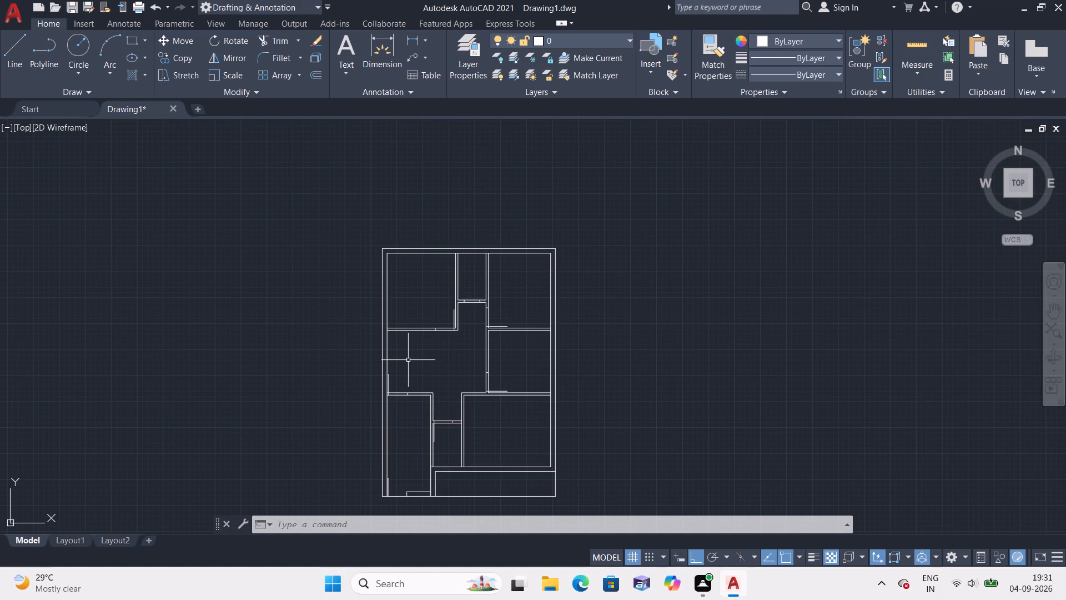
scroll(410, 359, up, 1)
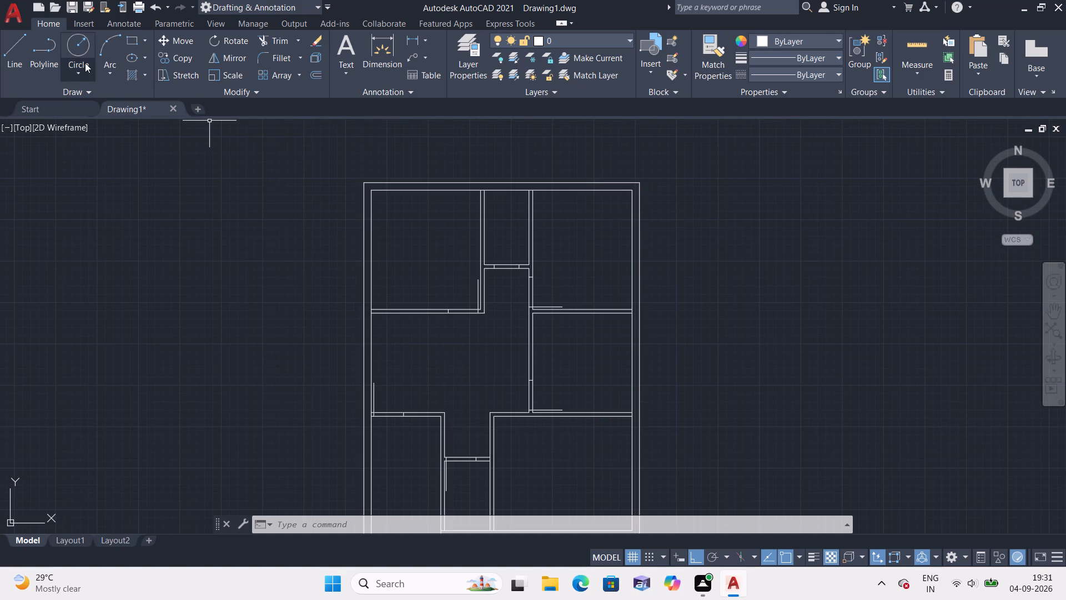
click(110, 73)
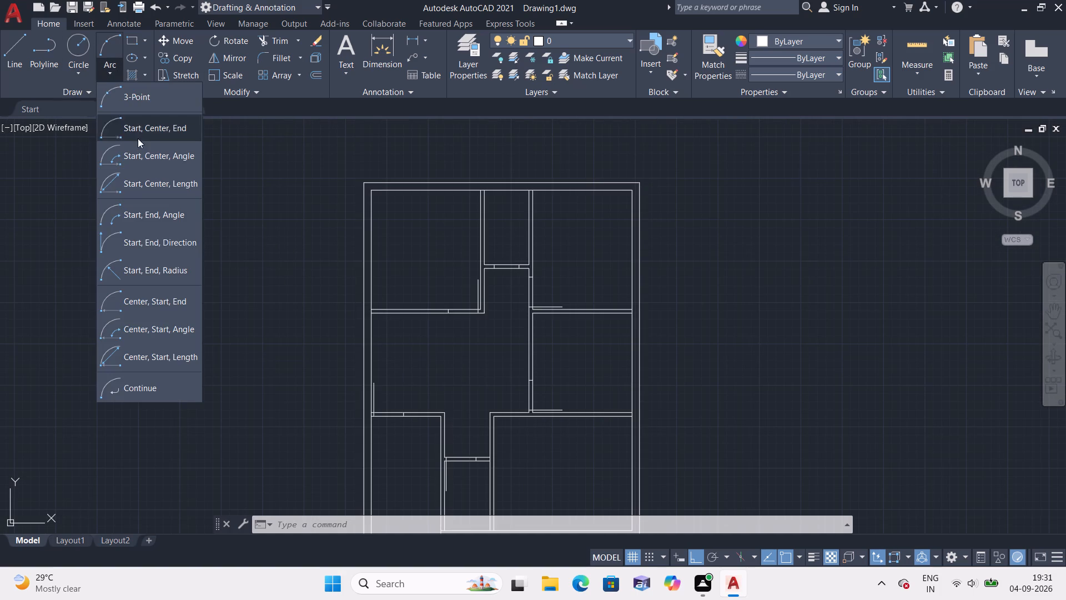
click(180, 243)
scroll(421, 259, up, 2)
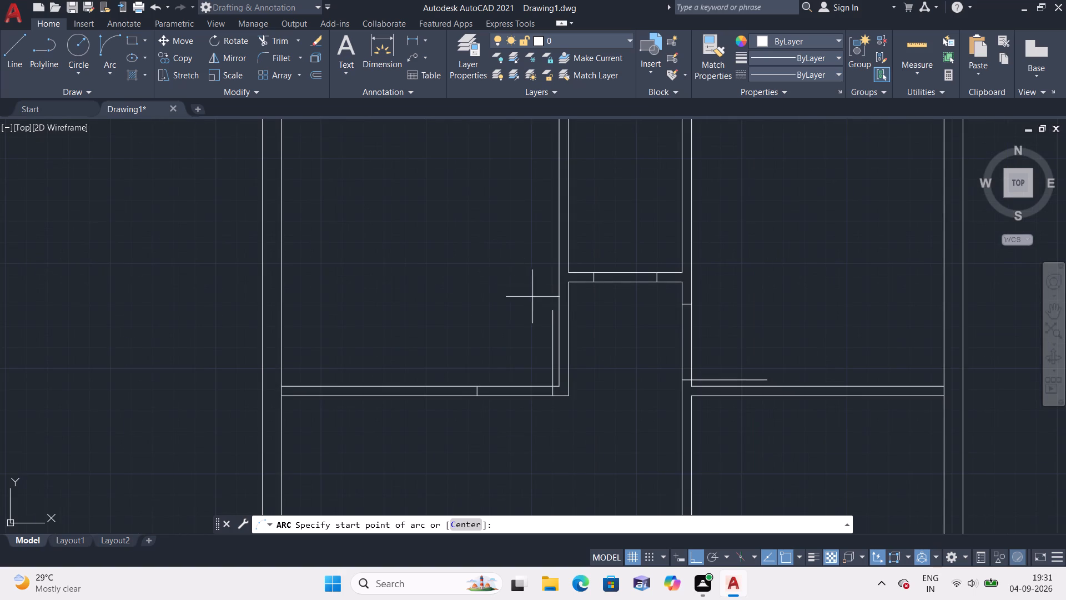
click(551, 308)
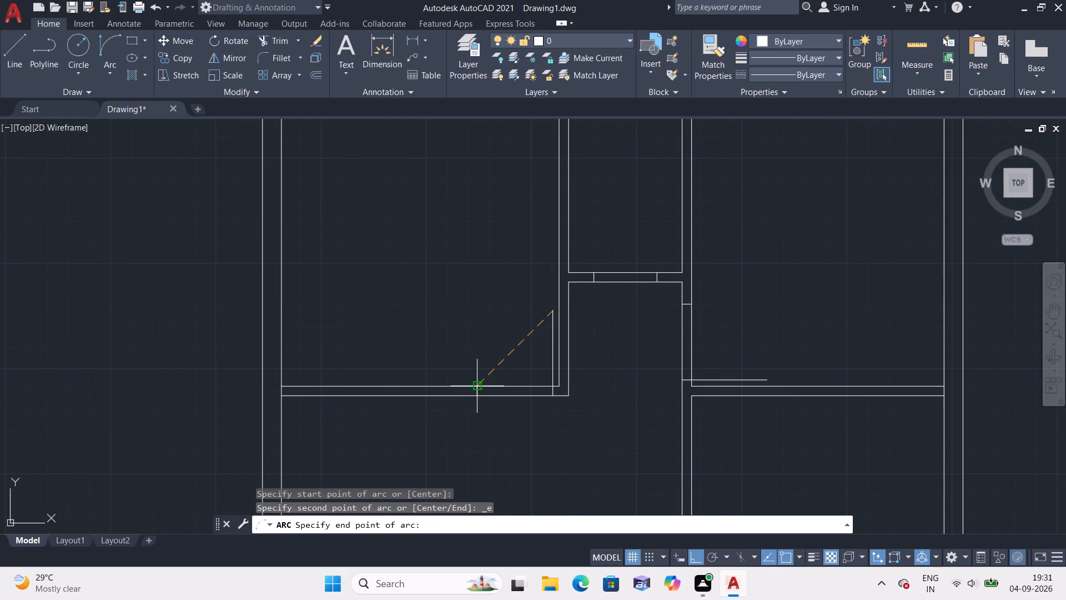
click(479, 386)
click(465, 343)
Draw the top-right room's door swing with a Start, End, Direction arc from the leaf's tip to the jamb above.
middle_drag(464, 342, 409, 246)
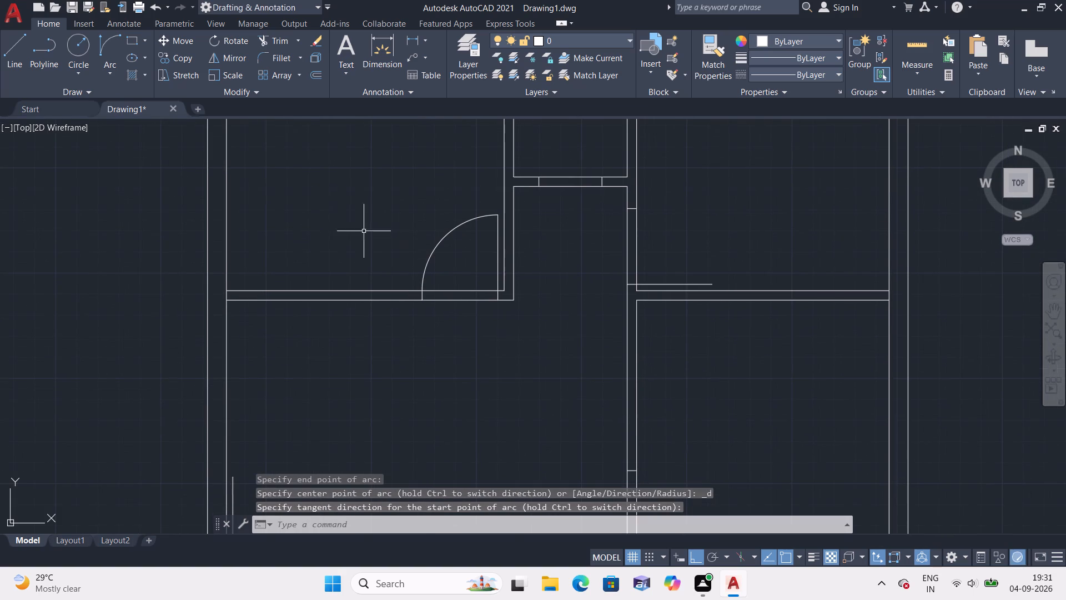
click(109, 74)
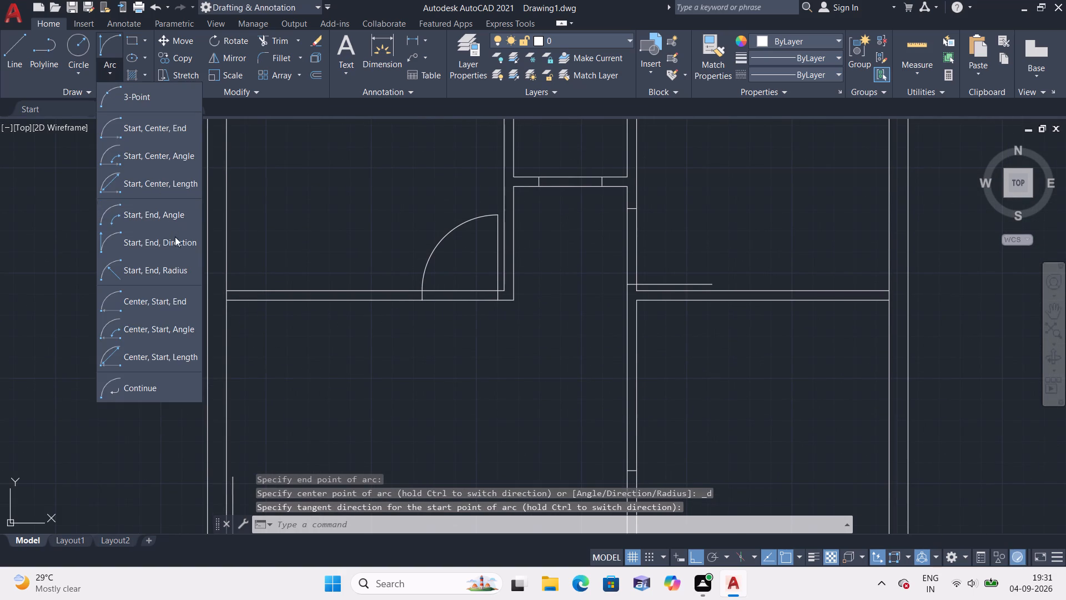
click(176, 241)
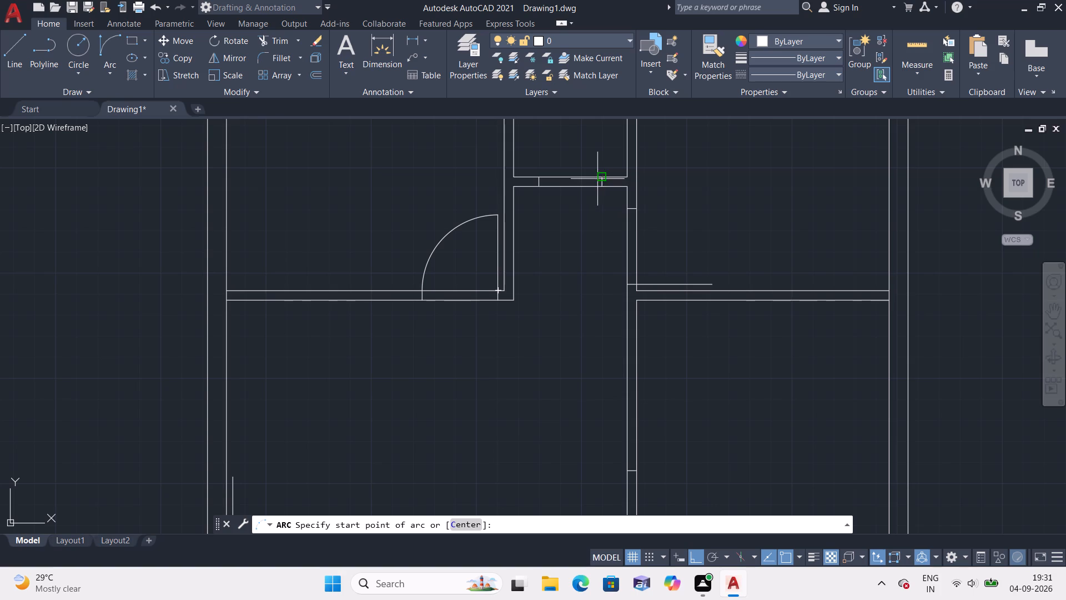
click(715, 284)
click(640, 207)
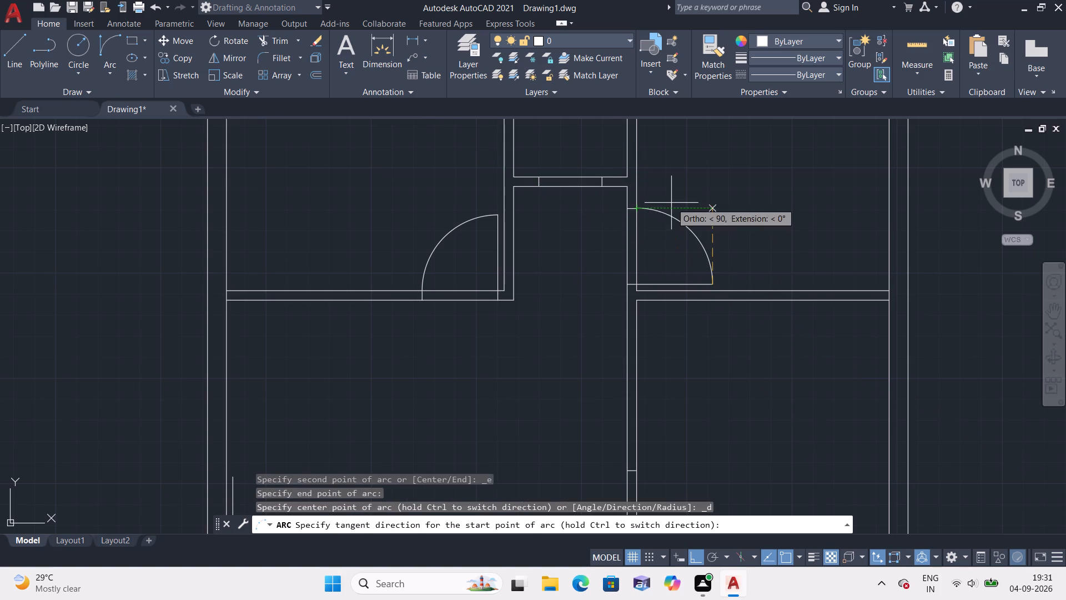
click(671, 202)
Draw the middle-right room's door swing with a Start, End, Direction arc from the leaf's tip to the jamb above.
click(109, 74)
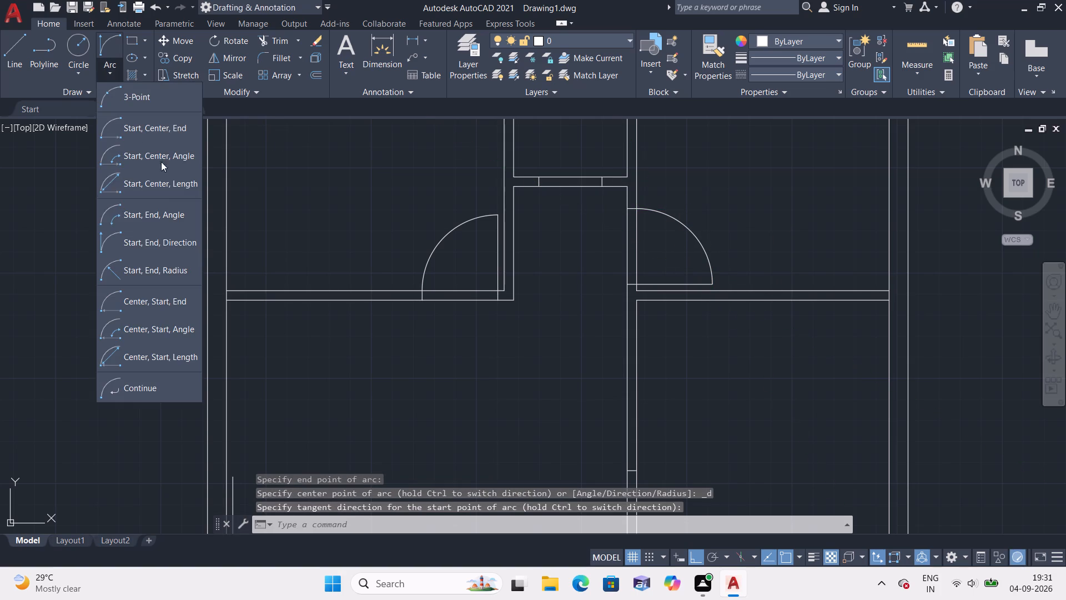
click(172, 238)
scroll(298, 281, down, 2)
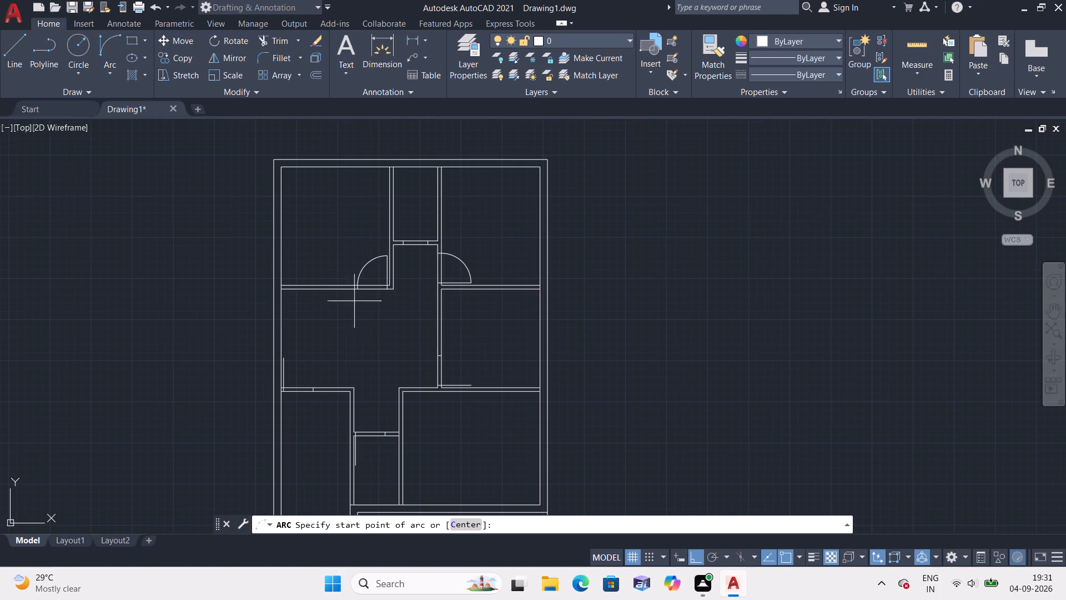
middle_drag(378, 362, 412, 165)
scroll(514, 182, up, 3)
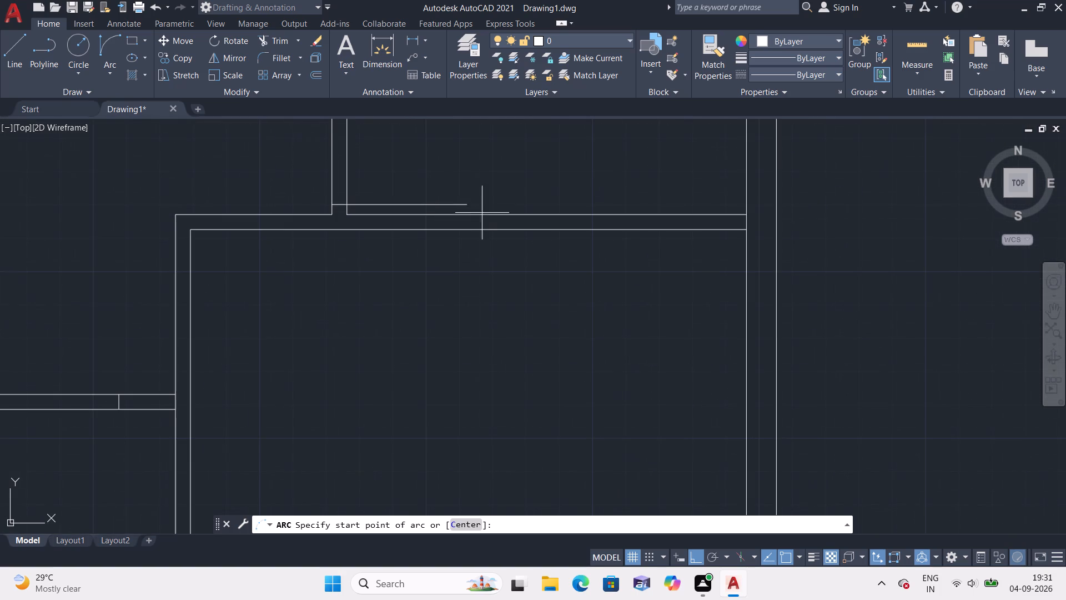
click(470, 205)
middle_drag(460, 192, 481, 244)
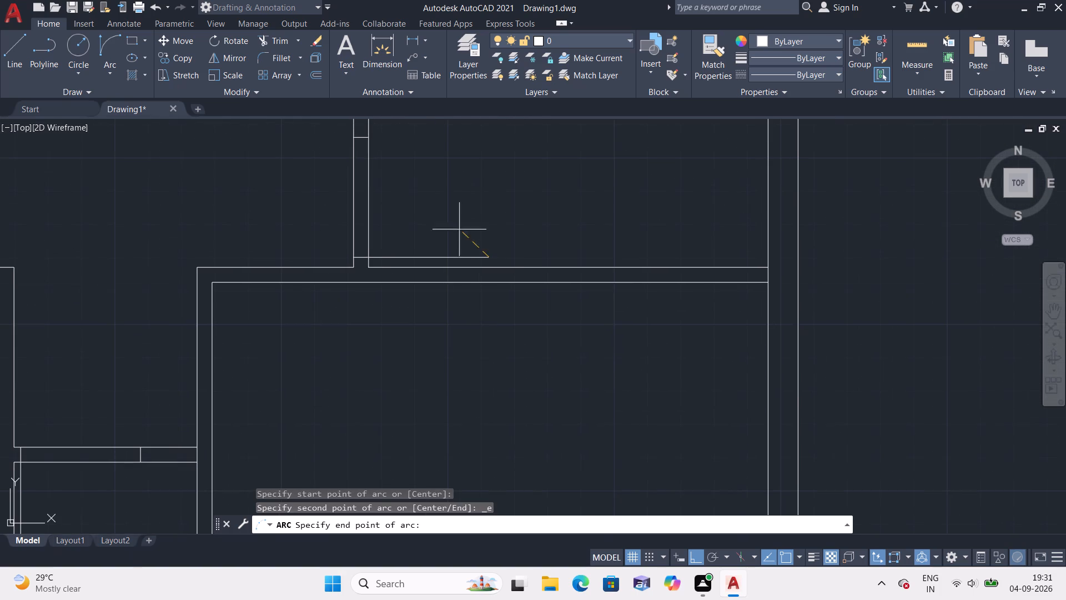
click(370, 139)
click(453, 134)
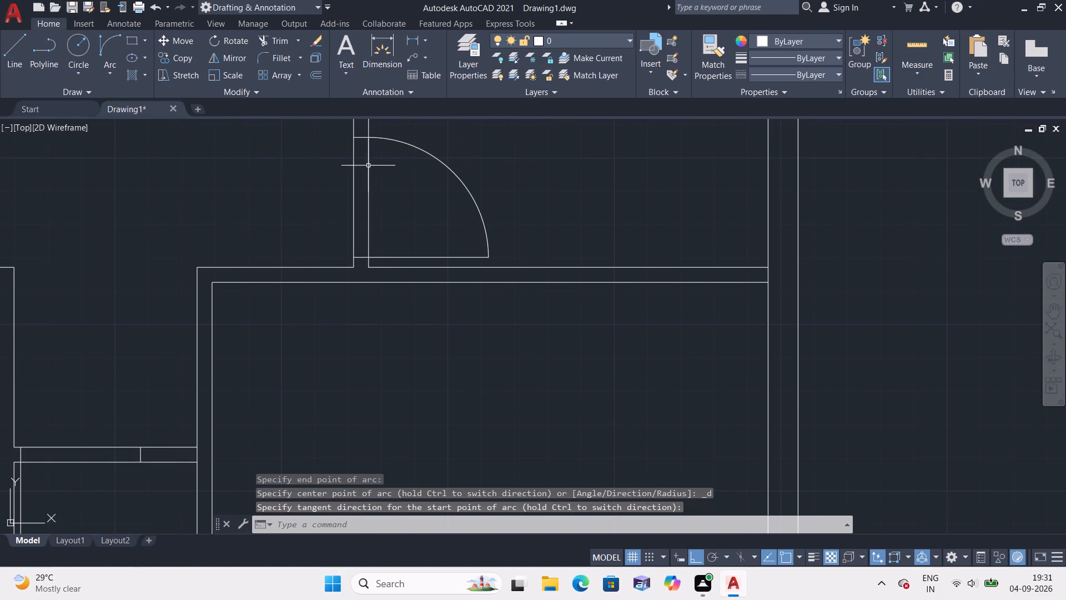
Draw the small lower-middle room's door swing with a Start, End, Direction arc from the leaf's lower tip to the opposite jamb.
click(108, 71)
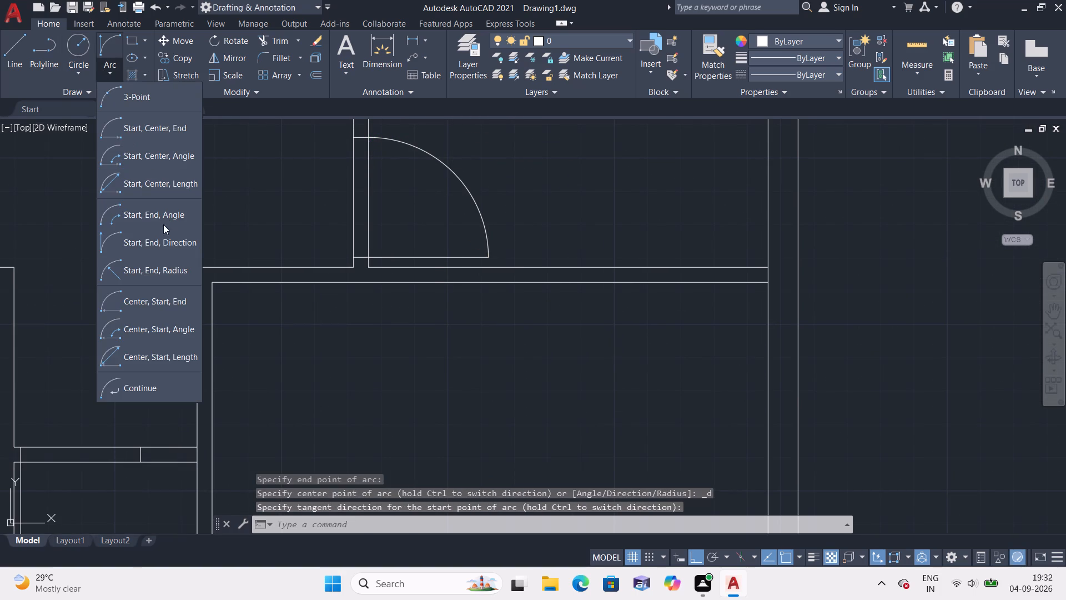
click(162, 247)
scroll(345, 334, down, 1)
middle_drag(345, 334, 486, 218)
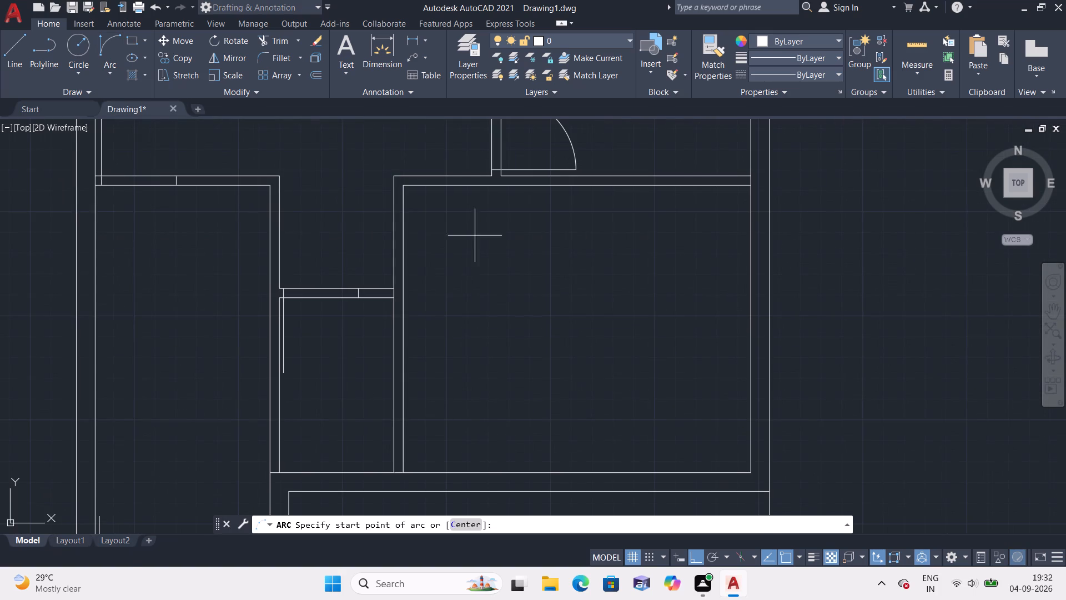
click(280, 374)
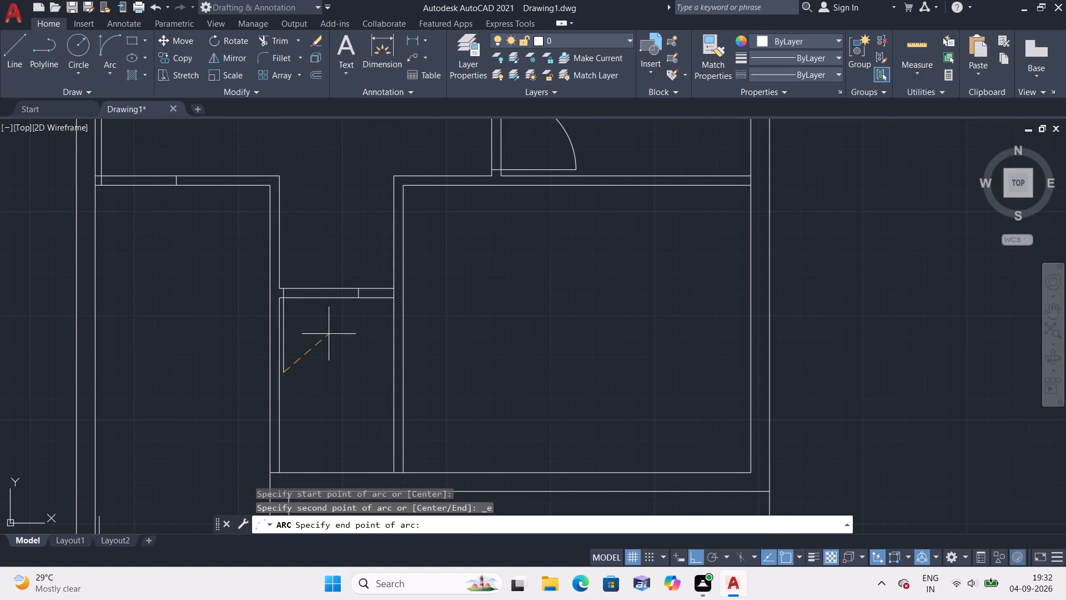
click(358, 299)
click(342, 336)
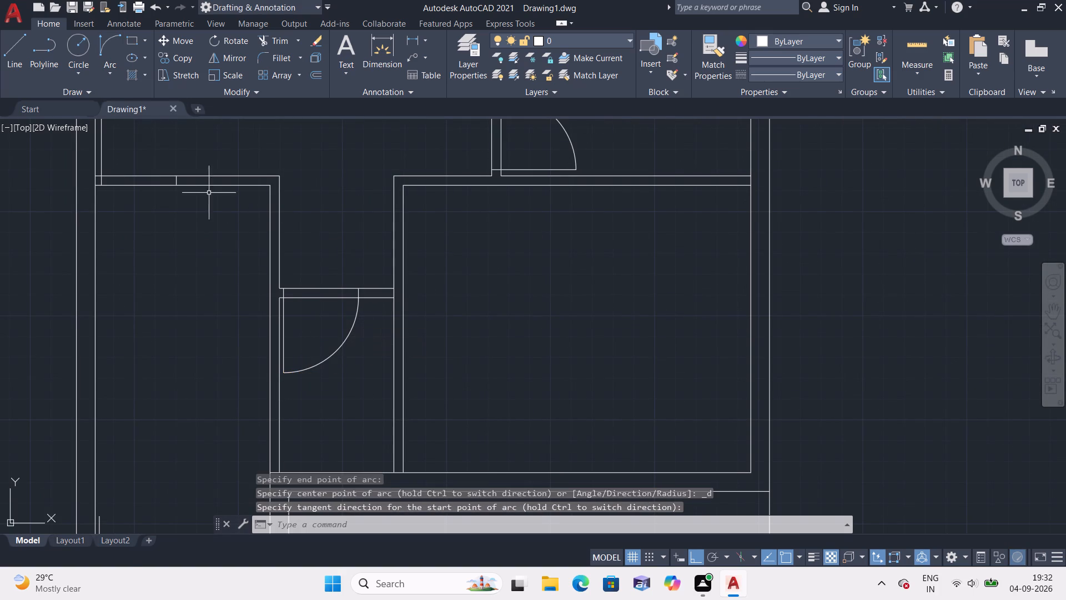
Draw the swing of the lower-left room's upper door with a Start, End, Direction arc from the leaf's tip to the opposite jamb.
click(114, 76)
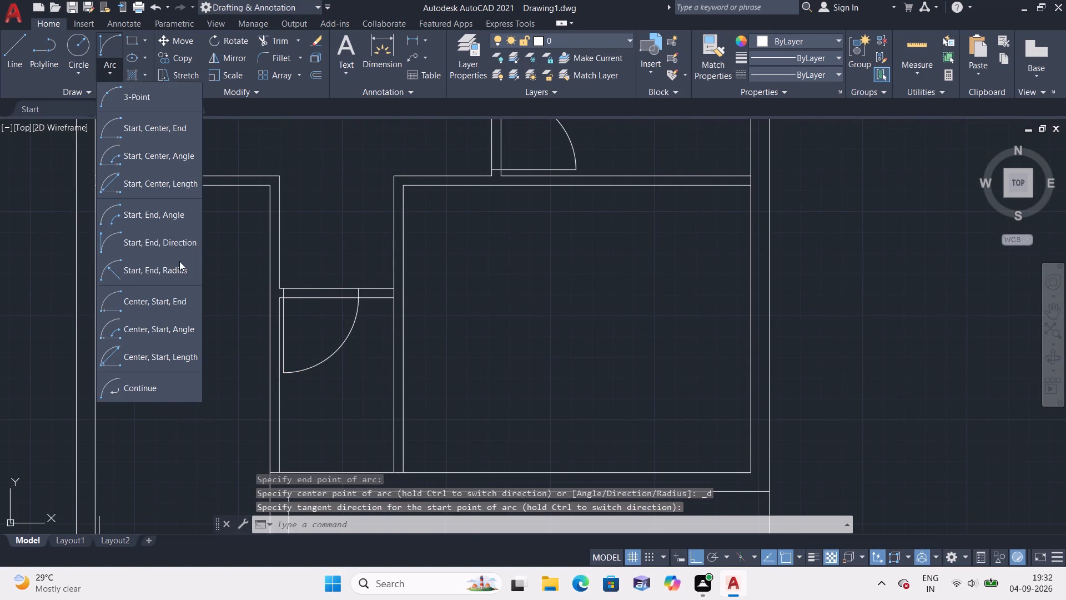
click(178, 241)
middle_drag(167, 182, 238, 299)
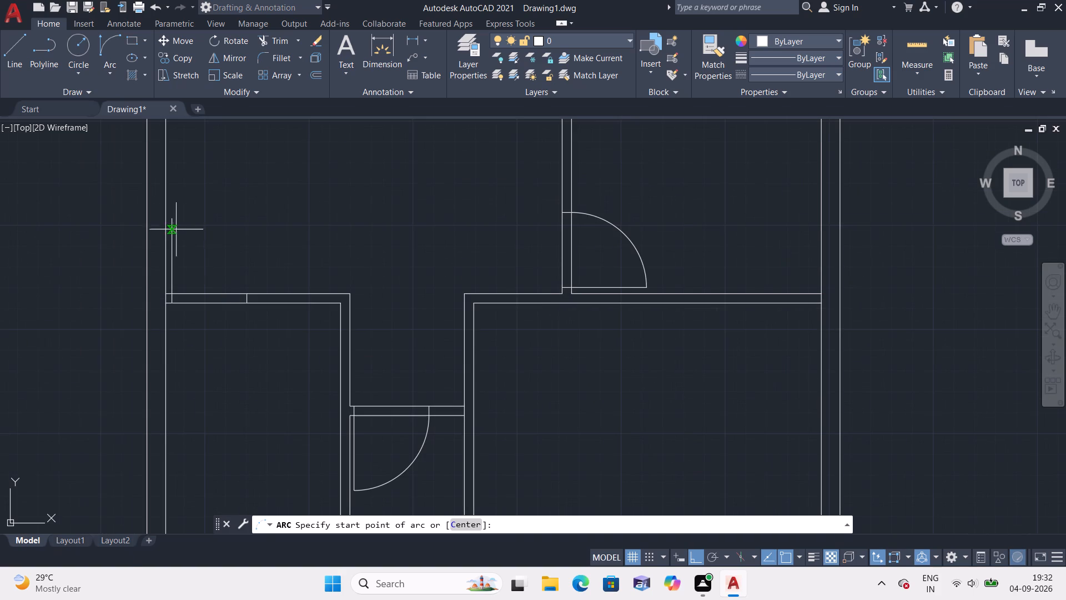
click(172, 221)
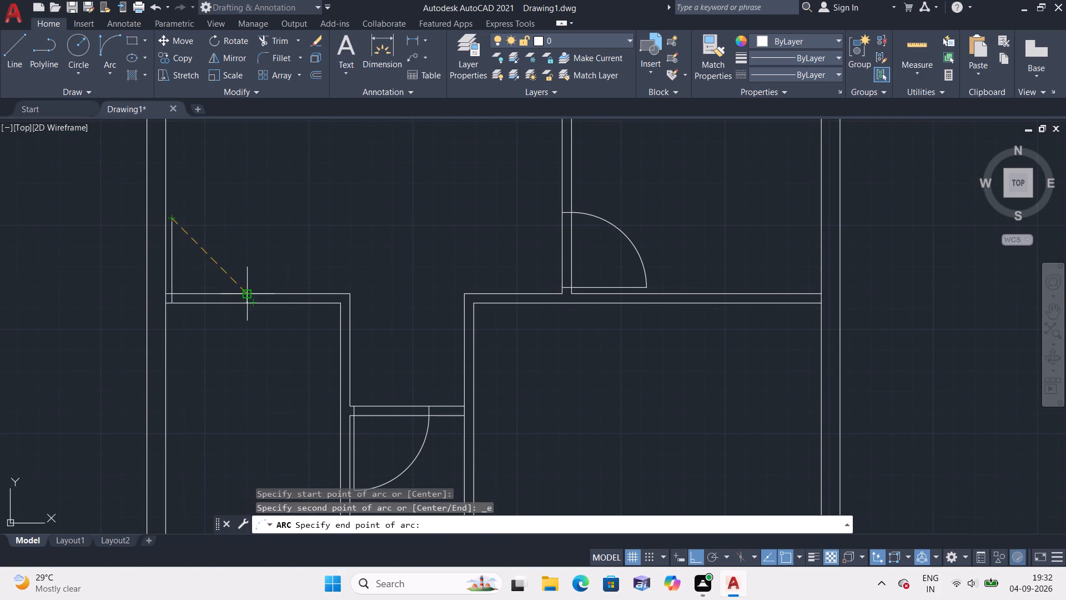
click(250, 292)
click(241, 235)
Trim the upper line of the wall across the opening of the lower-left room's upper door.
scroll(241, 235, down, 1)
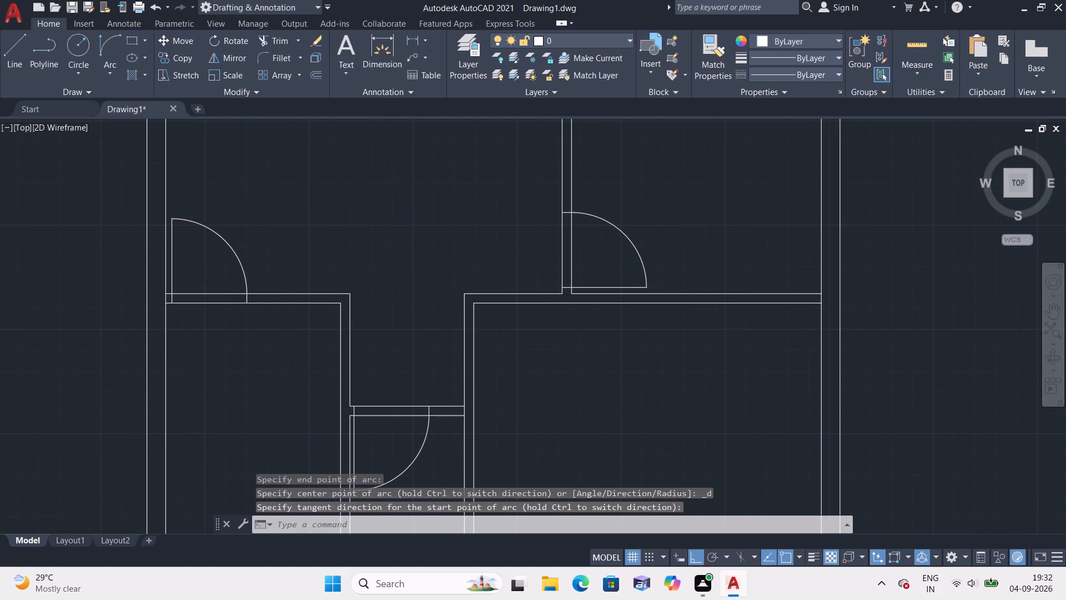
text(trim)
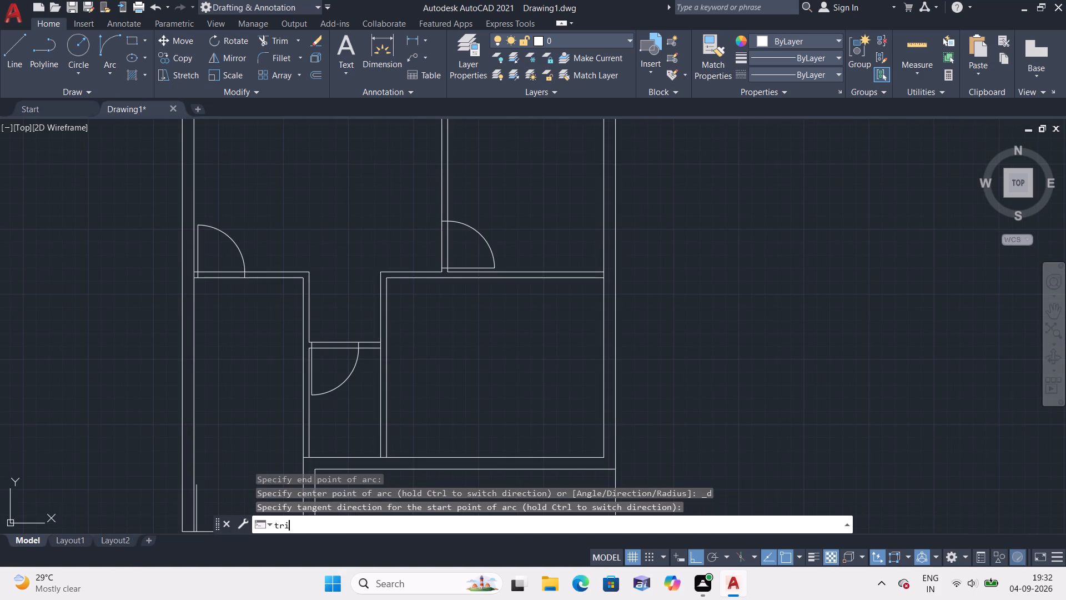
key(space)
scroll(222, 274, up, 2)
click(224, 267)
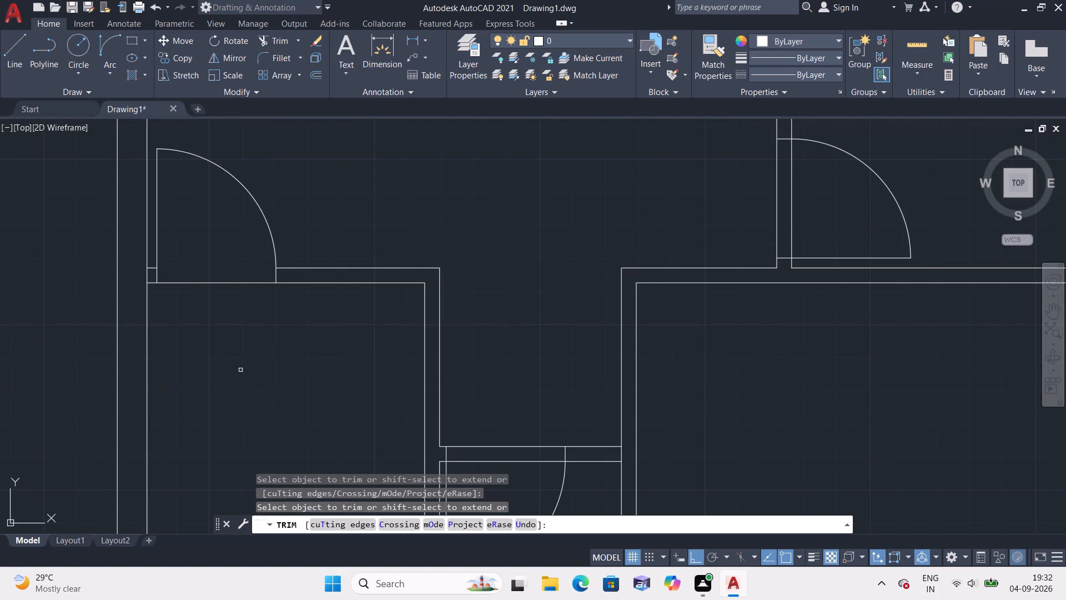
scroll(241, 373, down, 1)
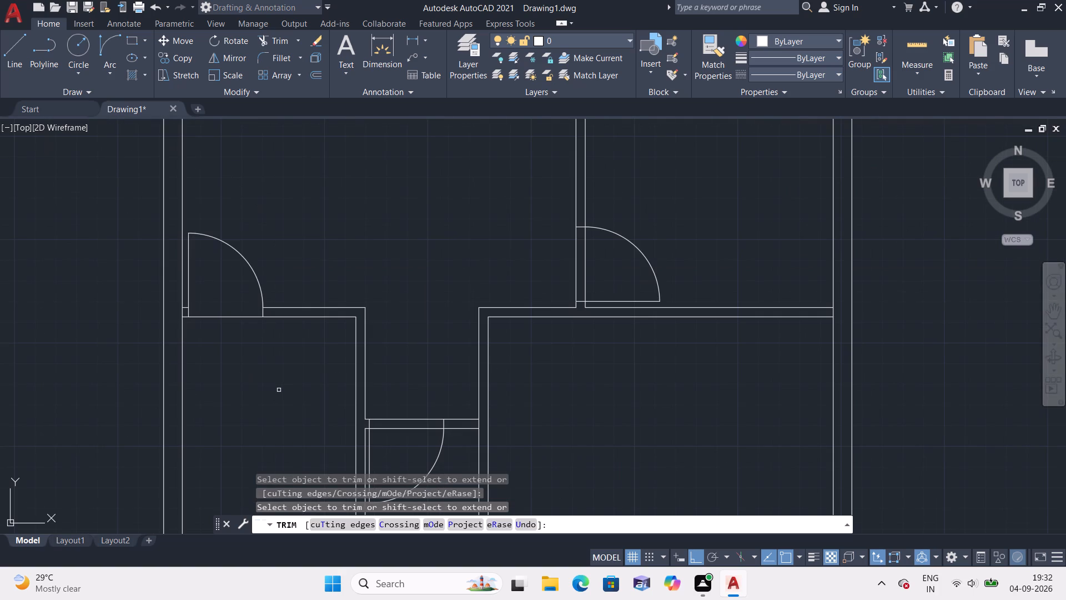
key(Escape)
Draw the swing of the lower-left room's bottom door with a Start, End, Direction arc from the leaf's upper tip to the opposite jamb.
middle_drag(265, 371, 250, 259)
scroll(265, 371, down, 1)
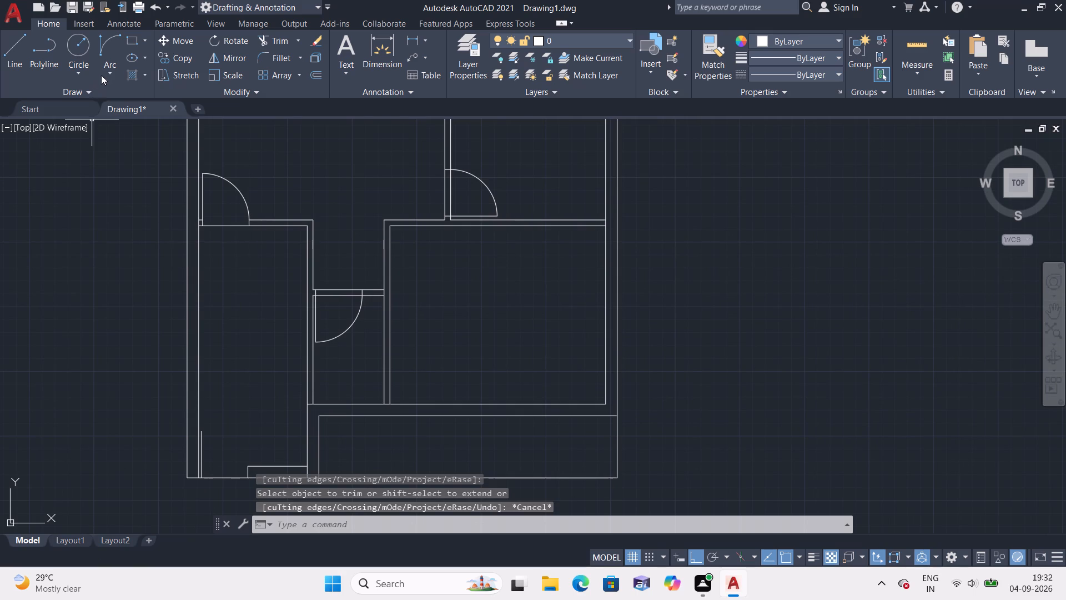
click(107, 69)
click(147, 237)
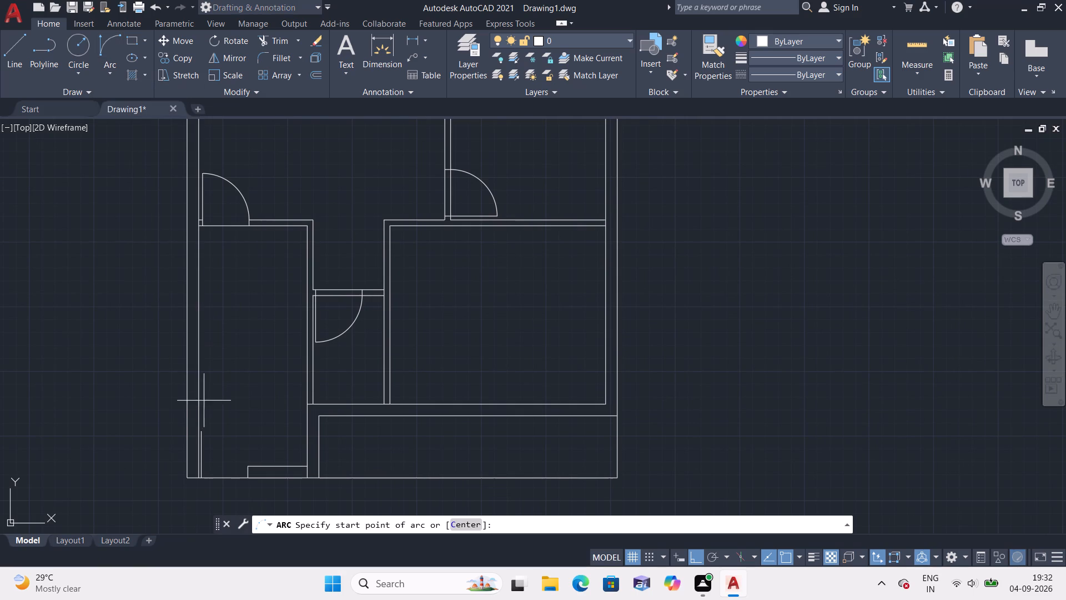
click(204, 429)
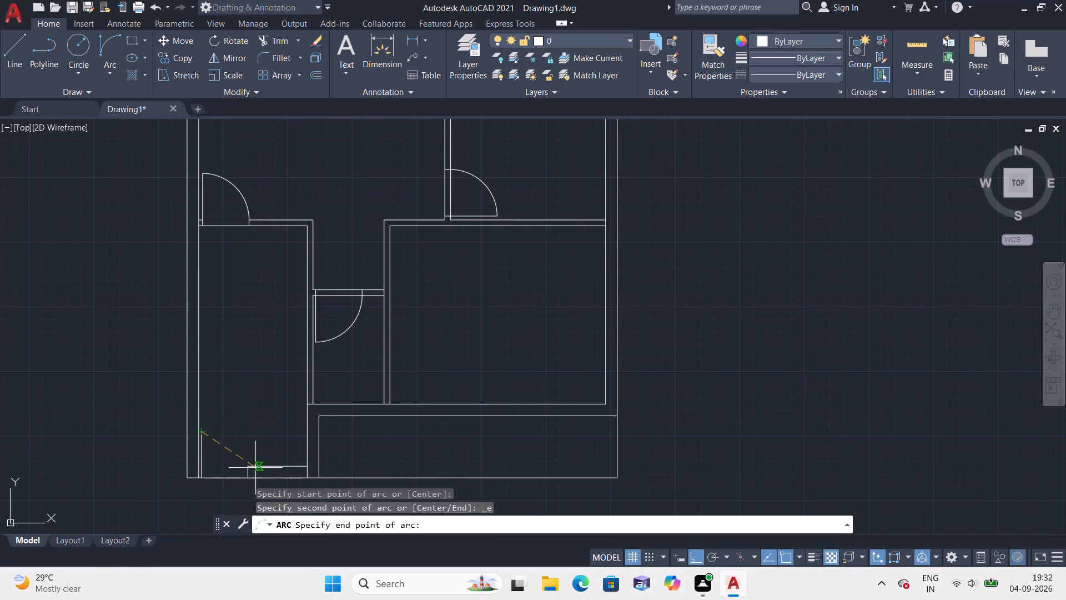
click(250, 465)
click(254, 439)
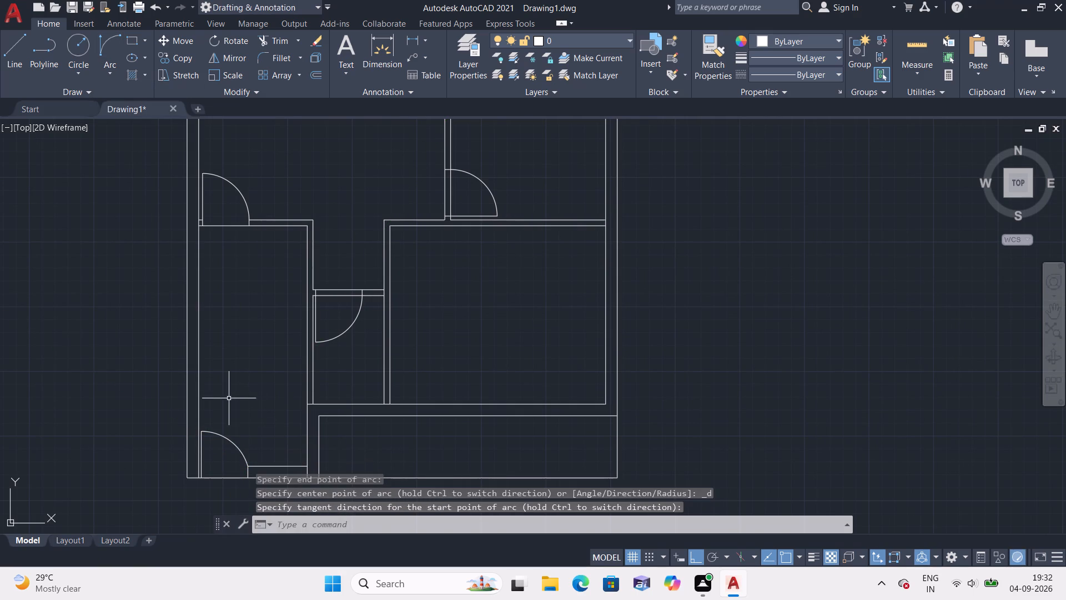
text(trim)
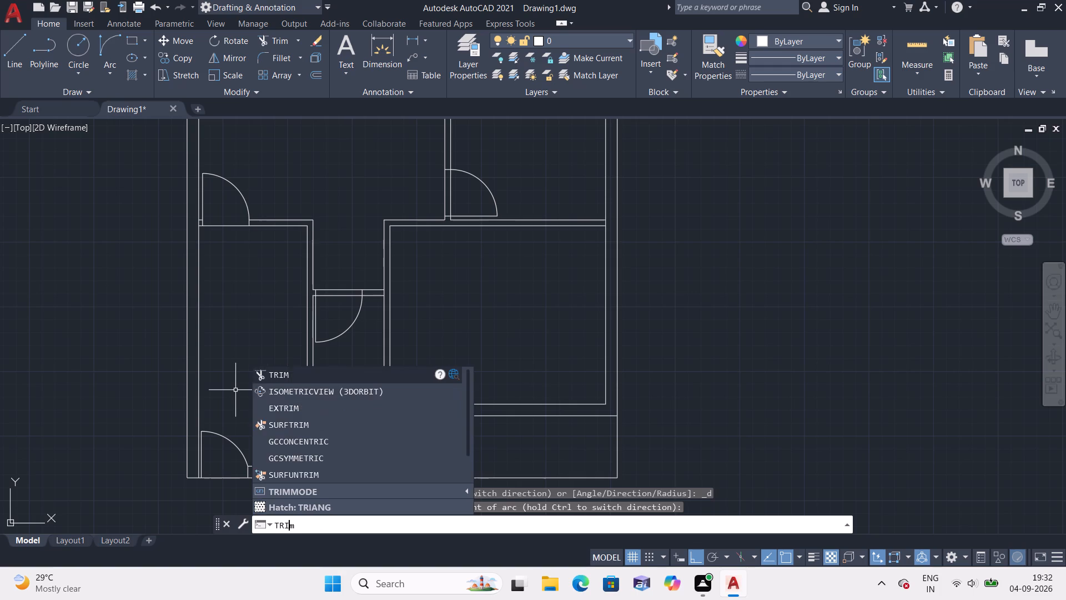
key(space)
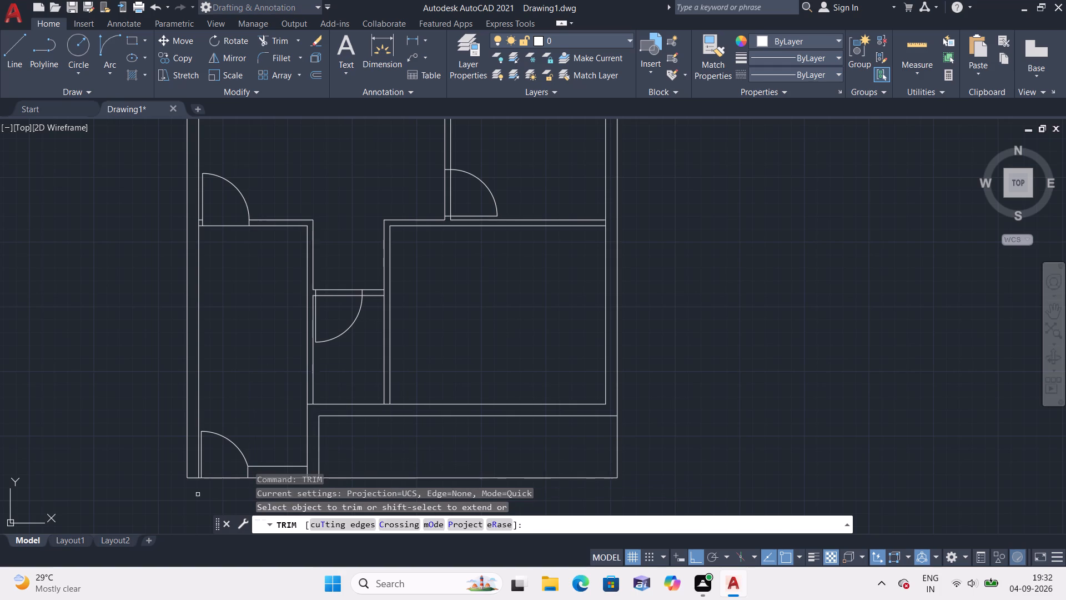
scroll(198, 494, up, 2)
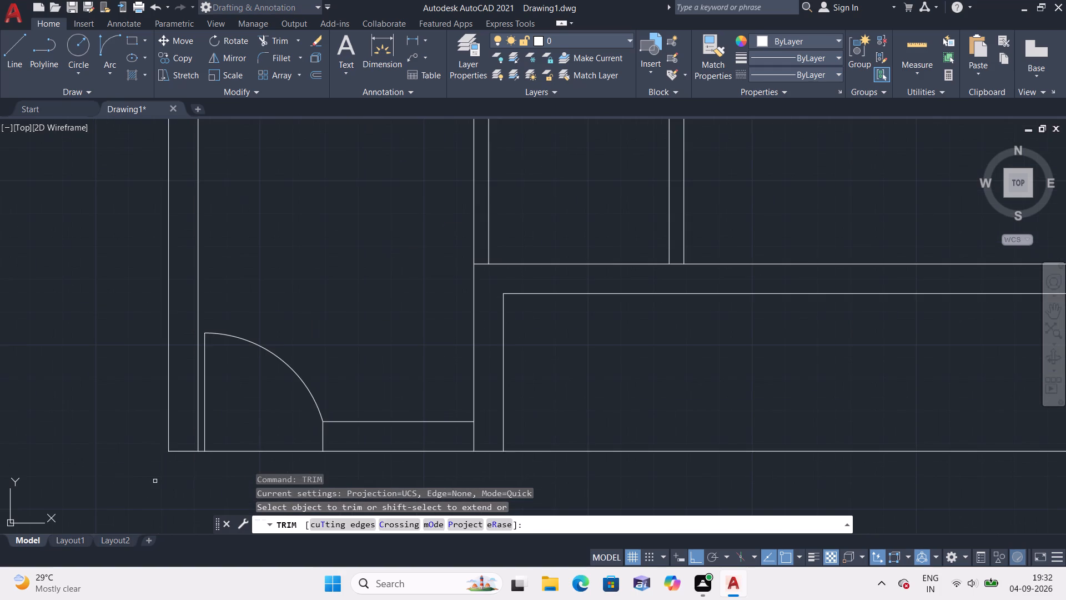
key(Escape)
Extend the lower-left room's bottom inner wall line past the door leaf to the inner face of the outer left wall.
text(exteb)
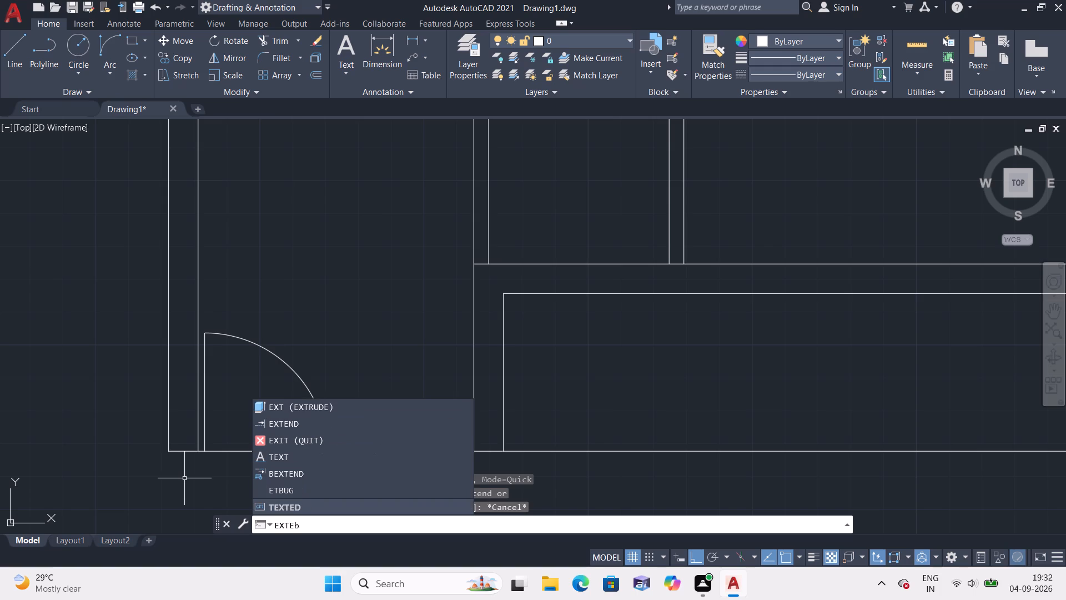
key(BackSpace)
text(nd)
key(space)
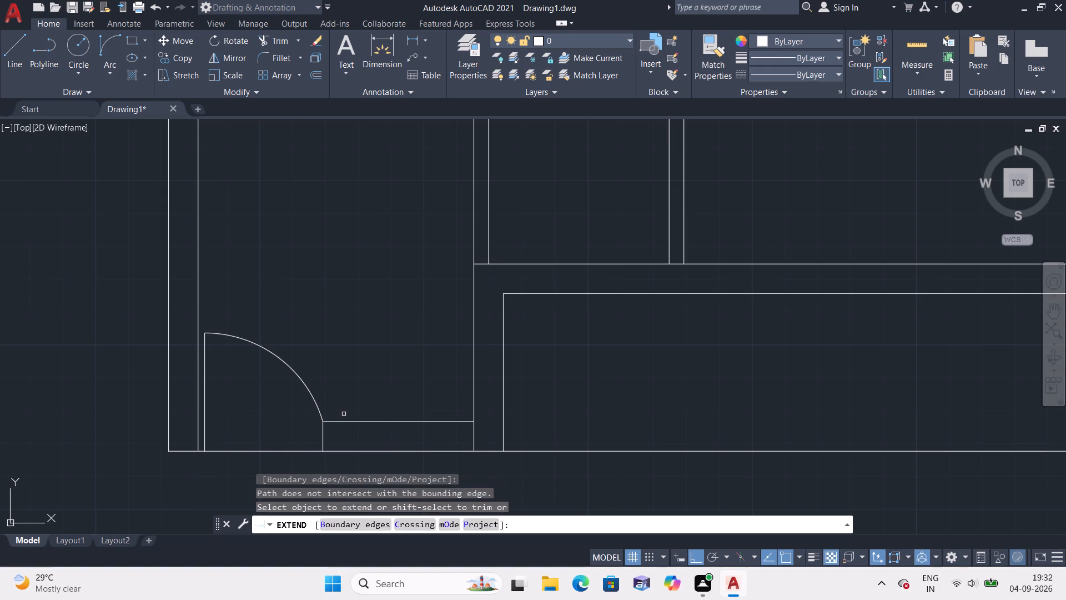
click(342, 421)
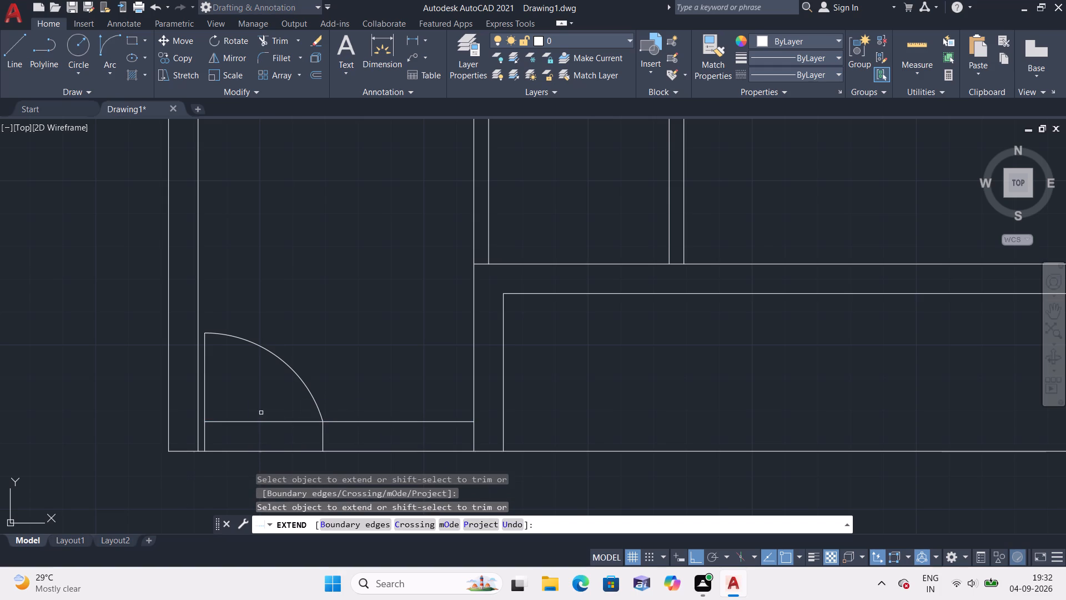
click(261, 421)
key(Escape)
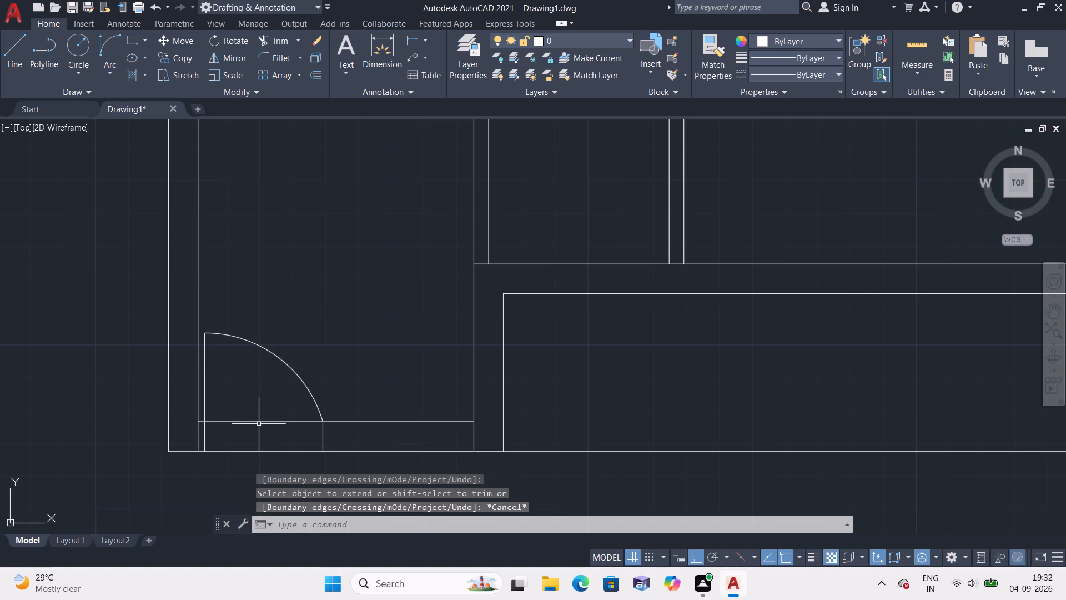
Trim the lower-left room's inner wall lines at both bottom corner junctions and across the bottom door opening.
text(trim)
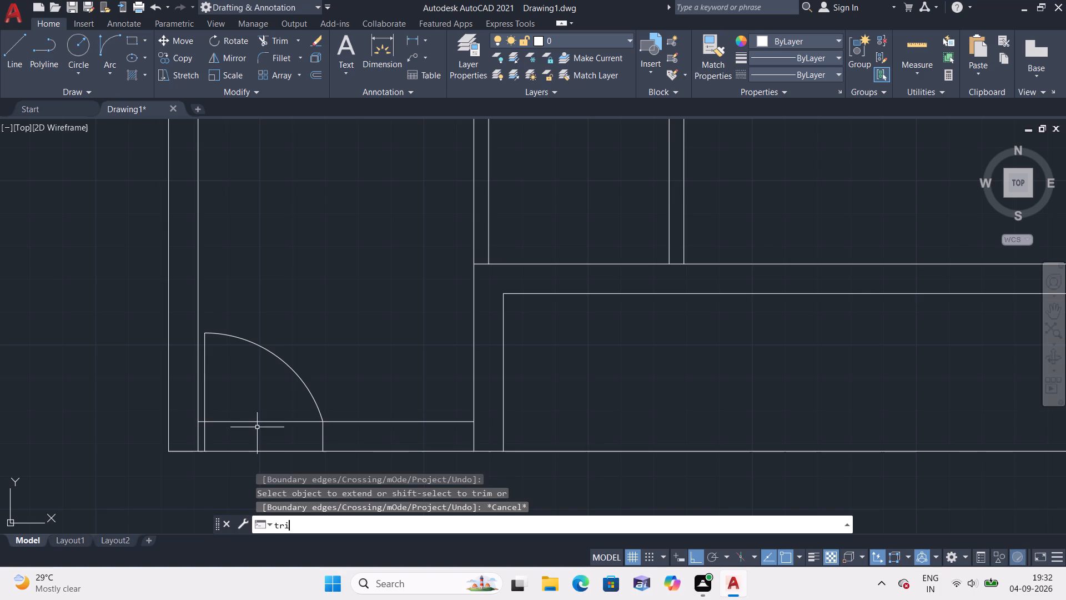
key(space)
scroll(216, 437, up, 1)
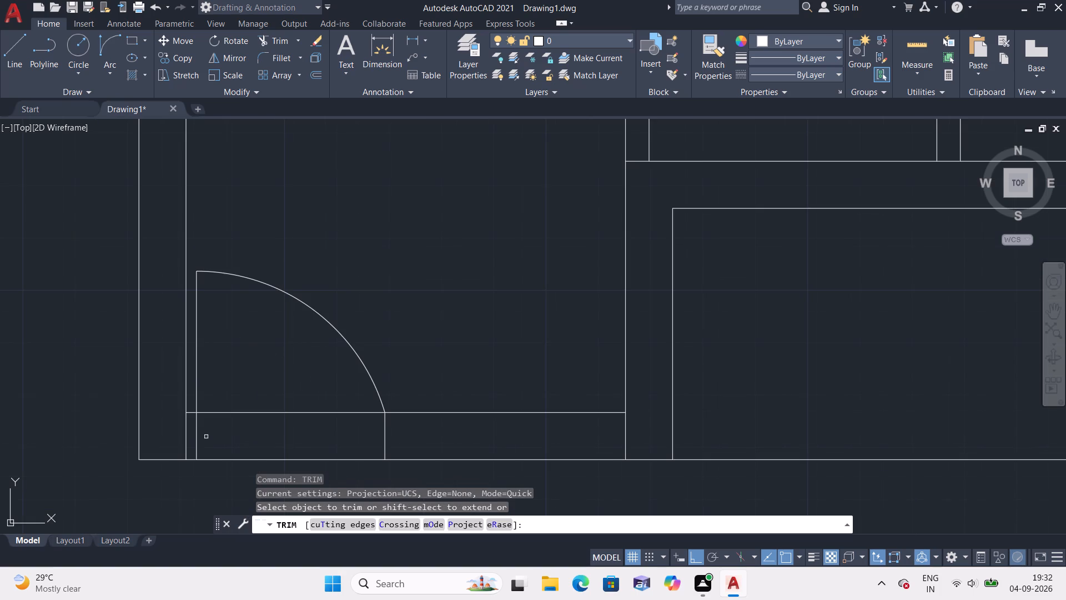
scroll(170, 437, up, 1)
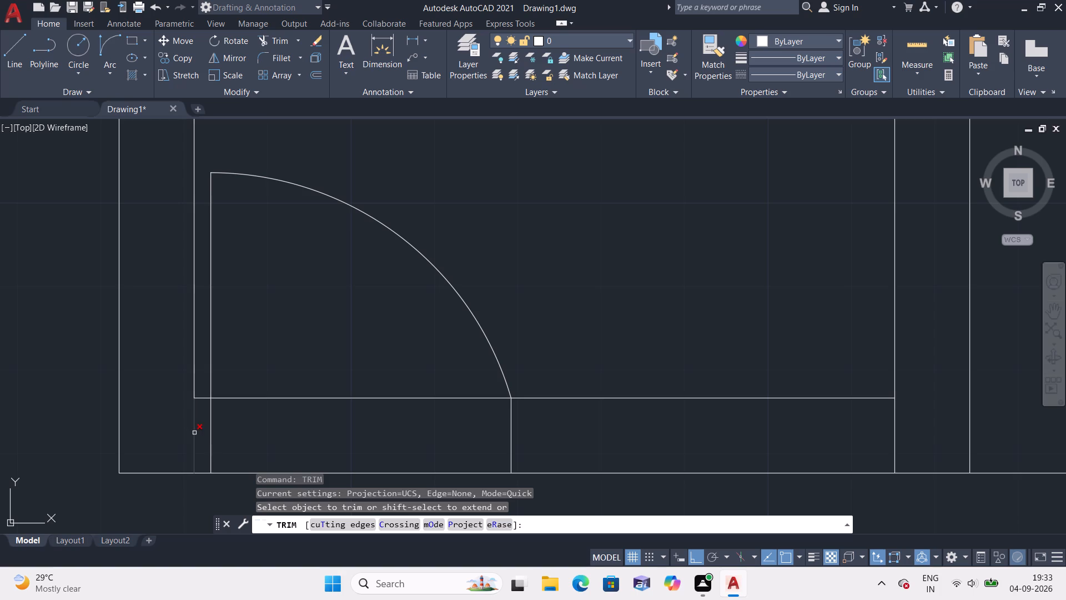
click(194, 433)
scroll(158, 431, down, 1)
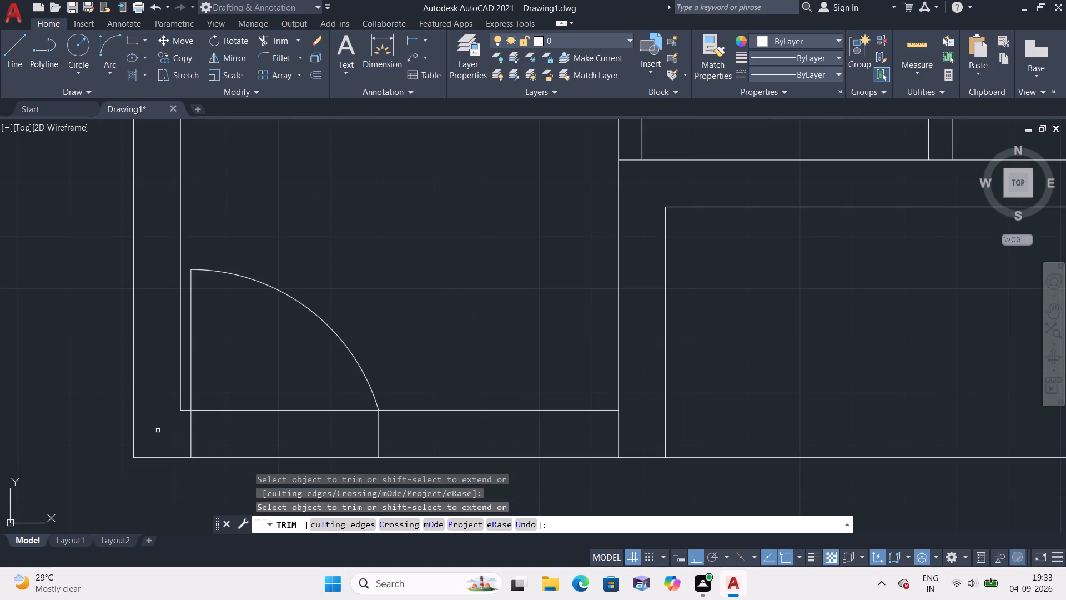
click(249, 411)
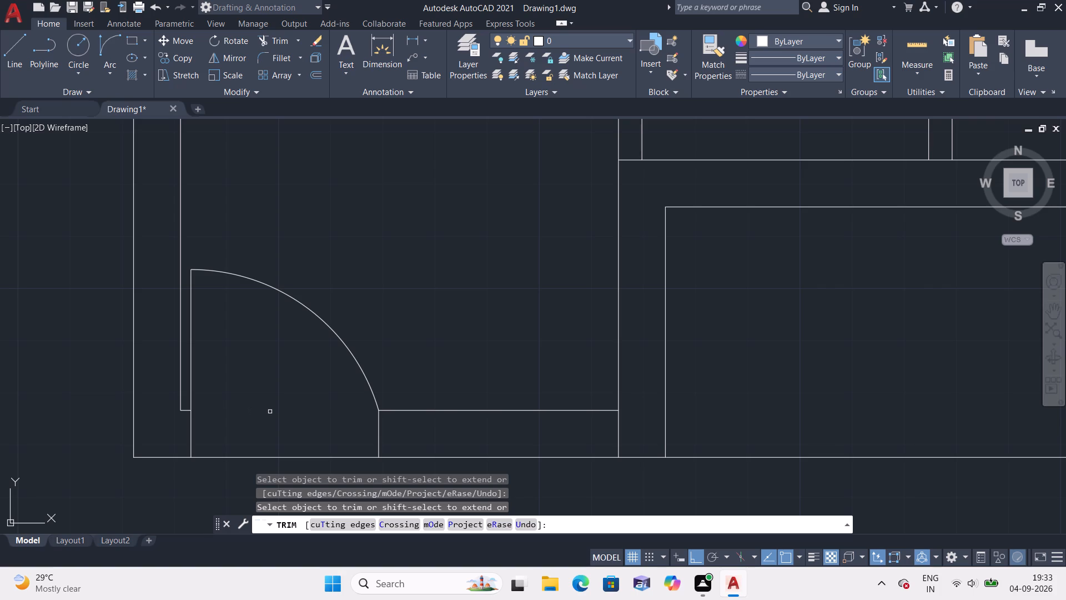
scroll(270, 412, down, 1)
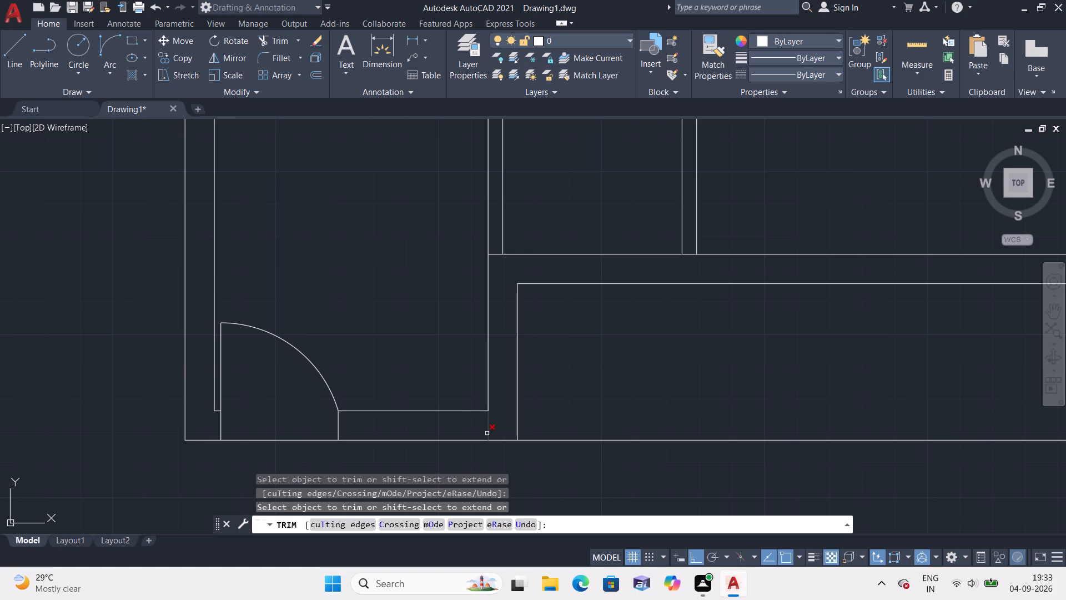
click(487, 433)
Trim the room-side wall lines across the door openings of the top-right and top-left rooms.
scroll(559, 398, down, 1)
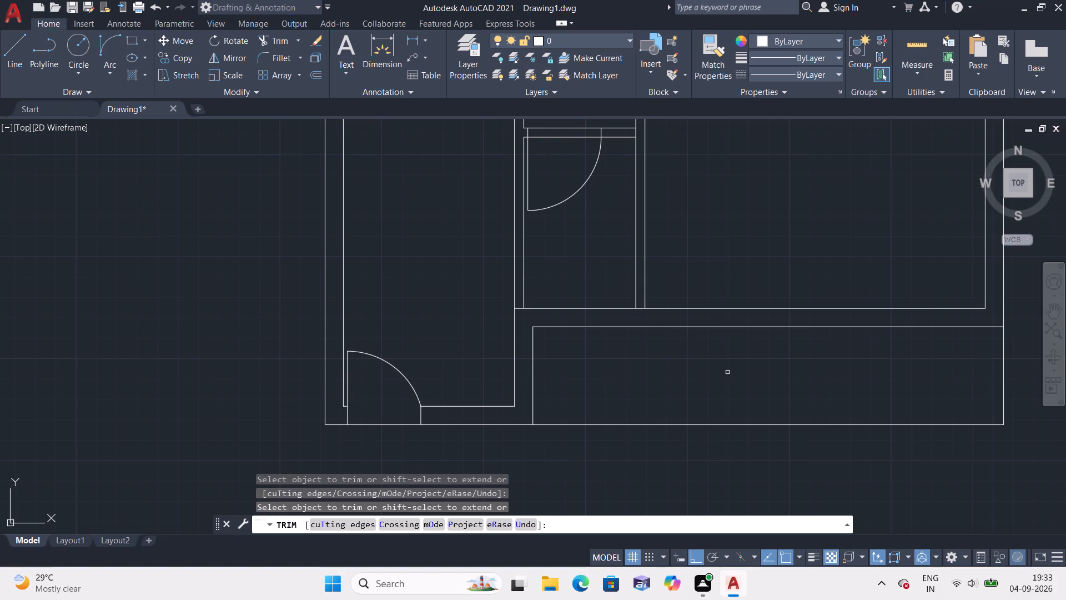
middle_drag(721, 386, 675, 449)
scroll(675, 449, down, 1)
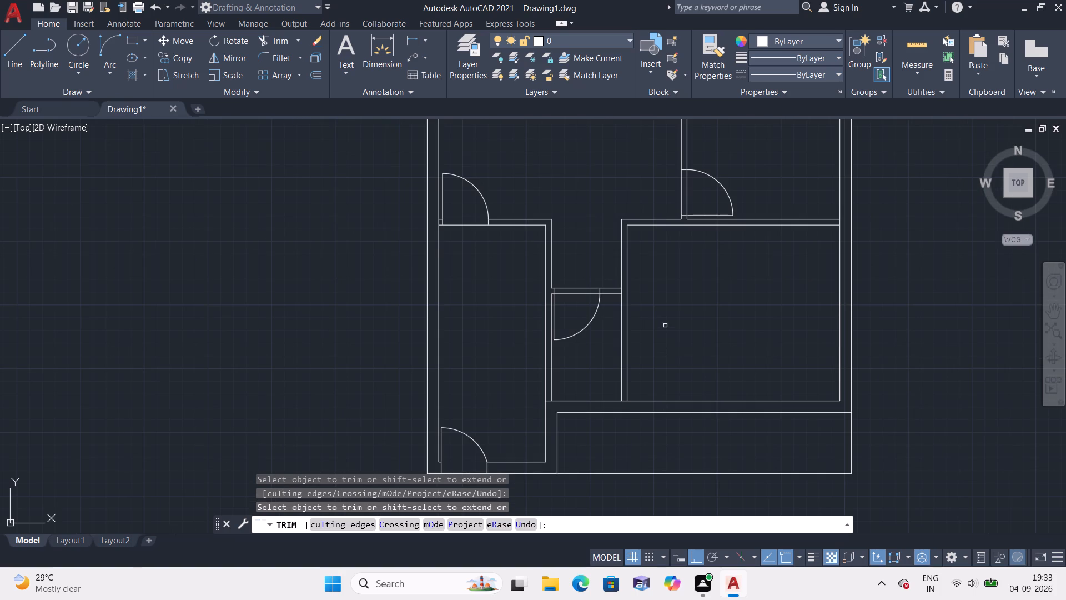
middle_drag(665, 325, 651, 438)
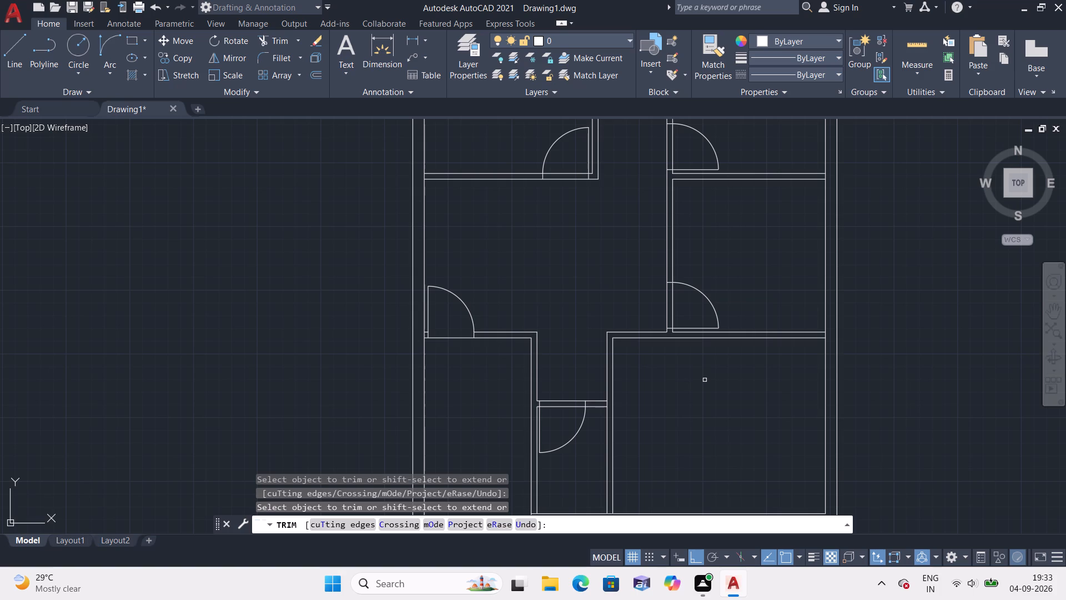
middle_drag(705, 380, 682, 415)
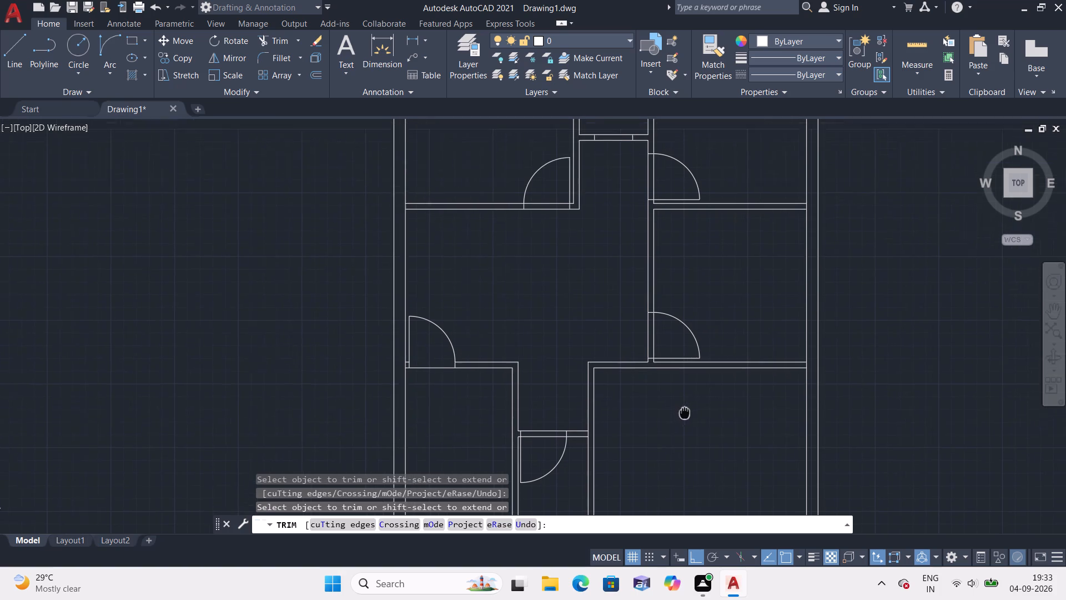
middle_drag(682, 415, 664, 487)
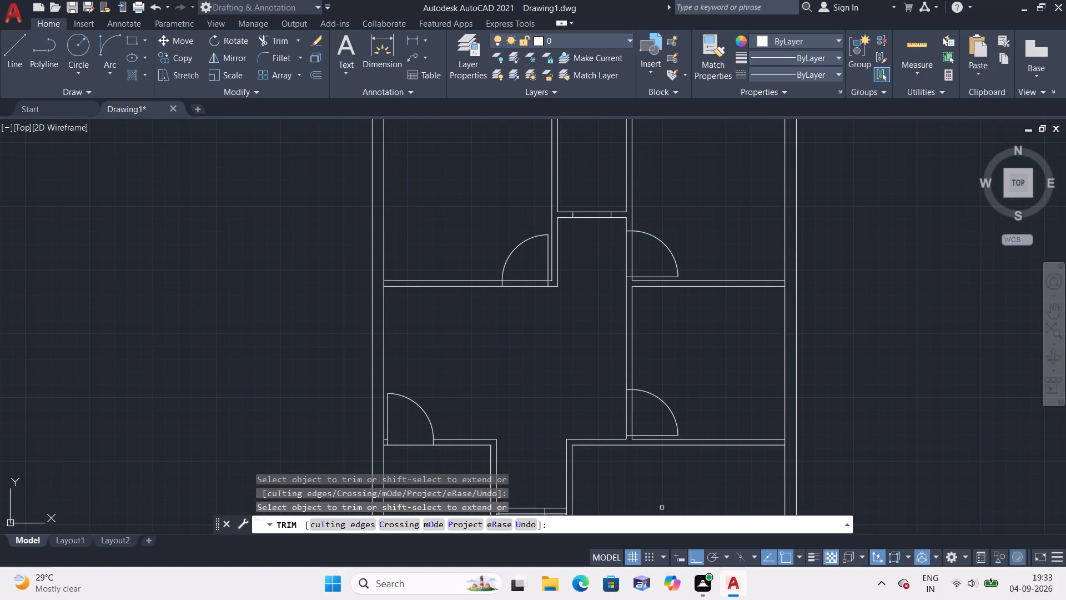
middle_drag(713, 359, 715, 452)
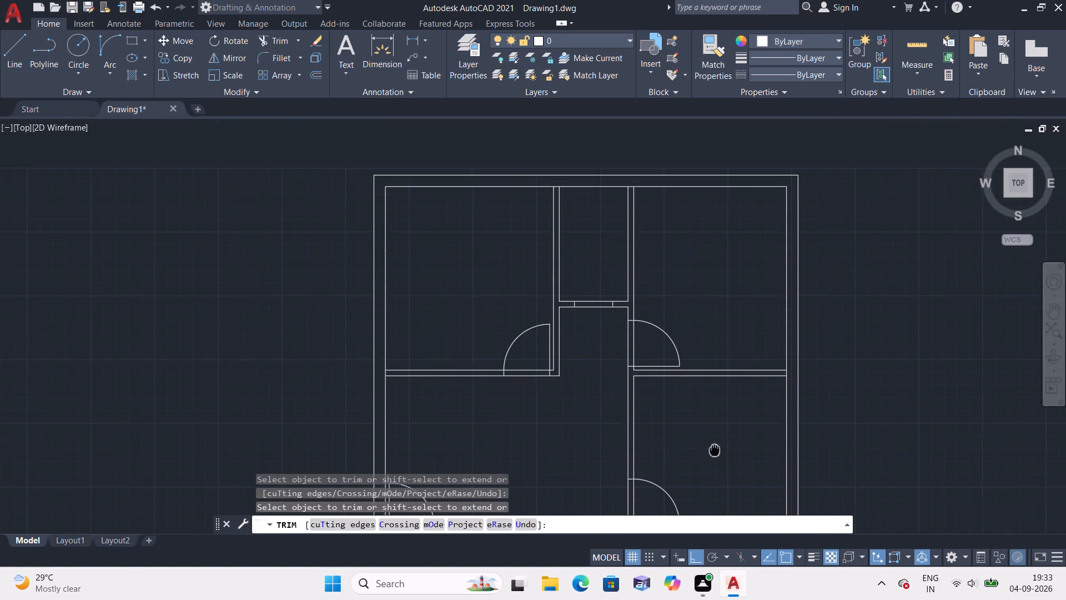
middle_drag(715, 452, 711, 480)
scroll(711, 480, down, 1)
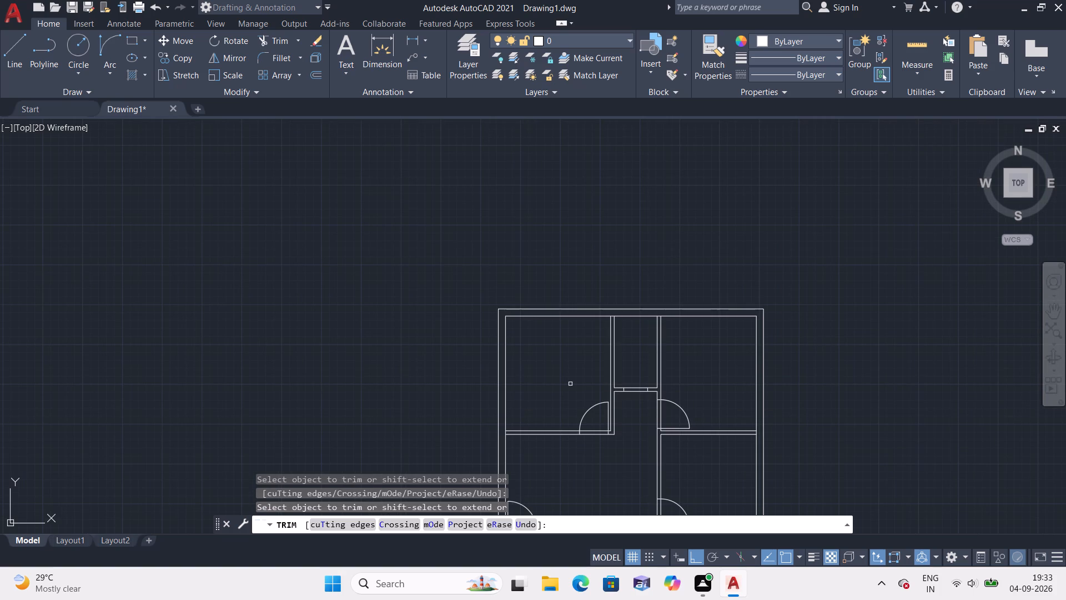
middle_drag(569, 381, 567, 310)
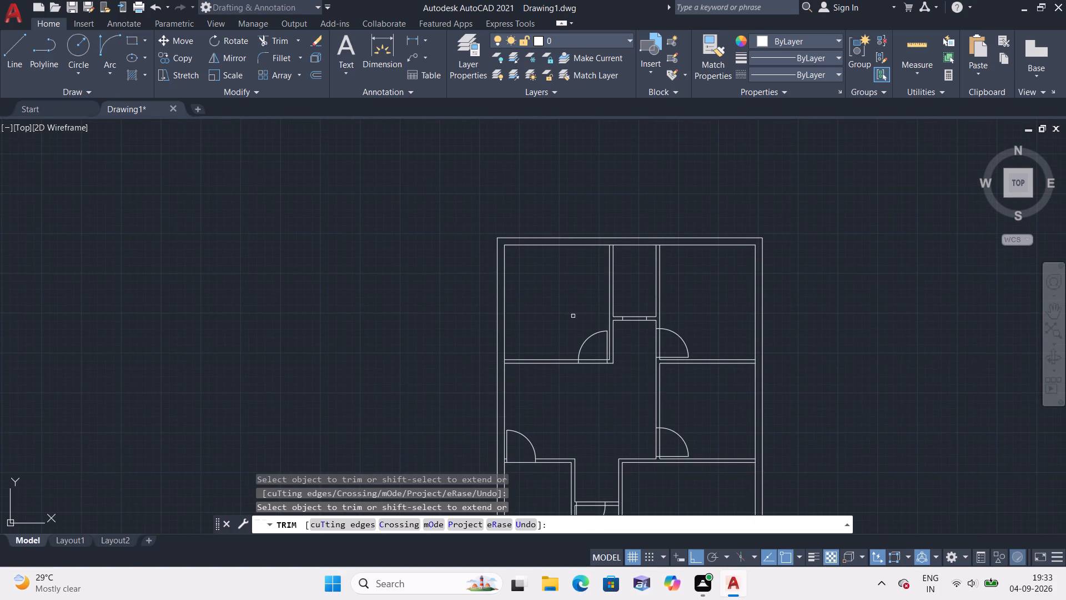
scroll(624, 344, up, 2)
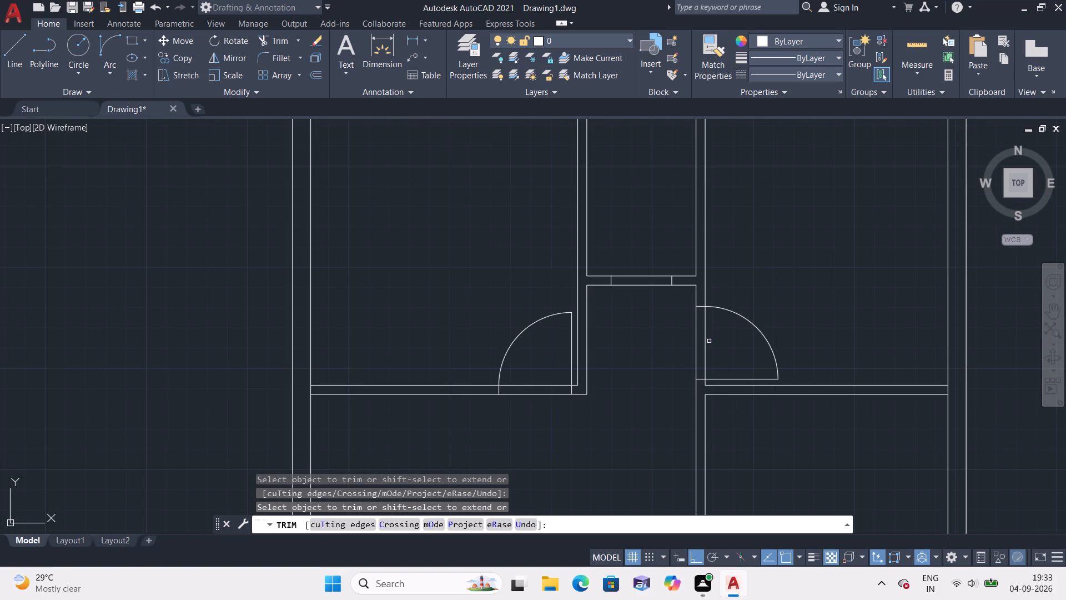
click(707, 352)
click(560, 386)
Trim the room-side wall line across the middle-right room's door opening.
scroll(541, 372, down, 2)
middle_drag(451, 360, 456, 296)
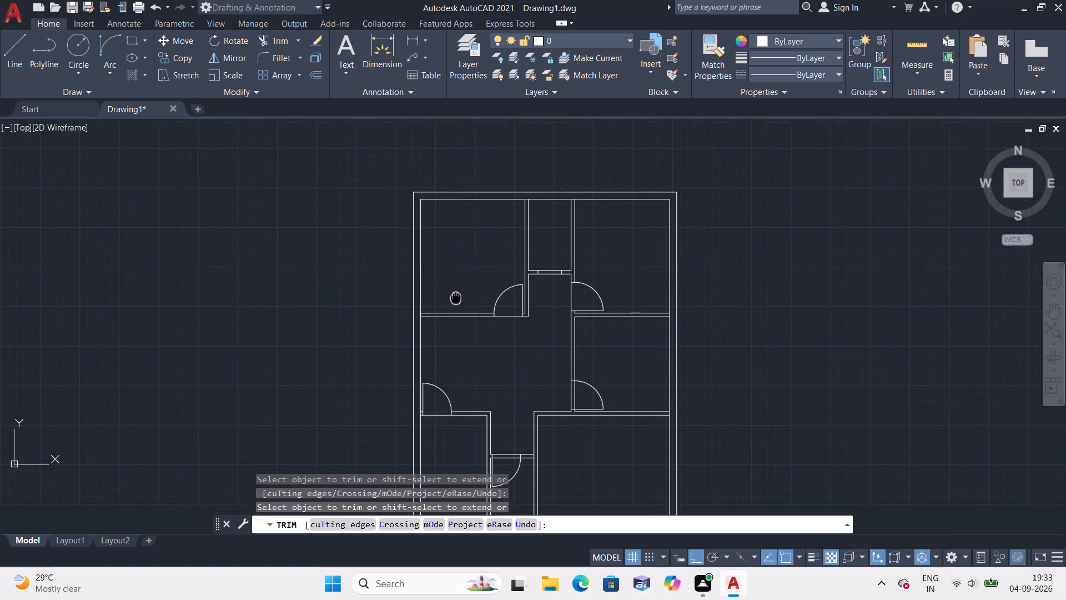
middle_drag(456, 296, 457, 289)
scroll(567, 398, up, 2)
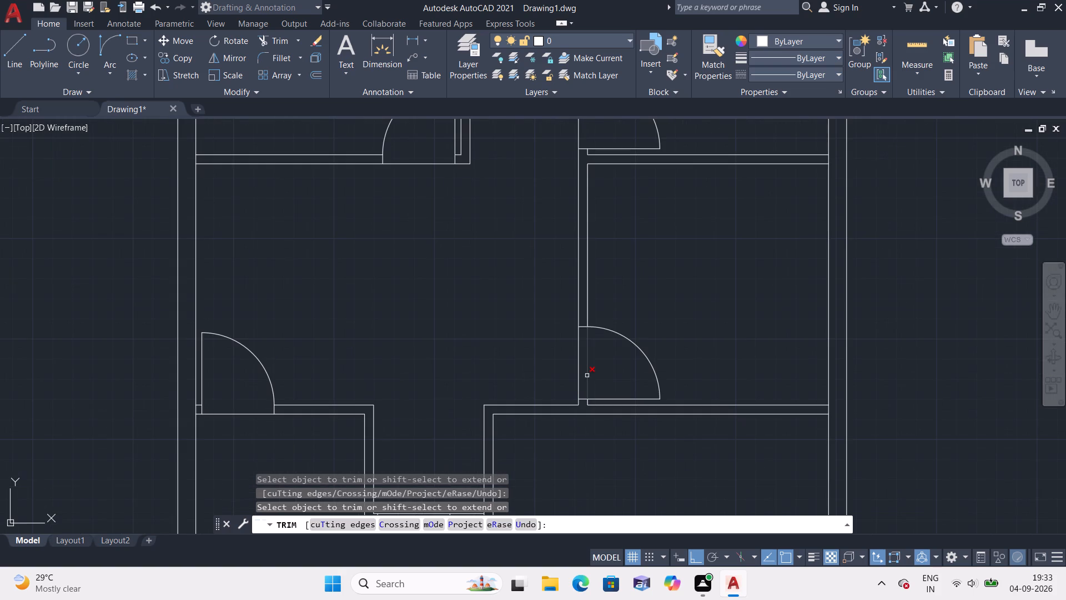
click(588, 374)
Trim the room-side wall line across the door opening of the small room at the corridor's lower end.
middle_drag(451, 369, 522, 275)
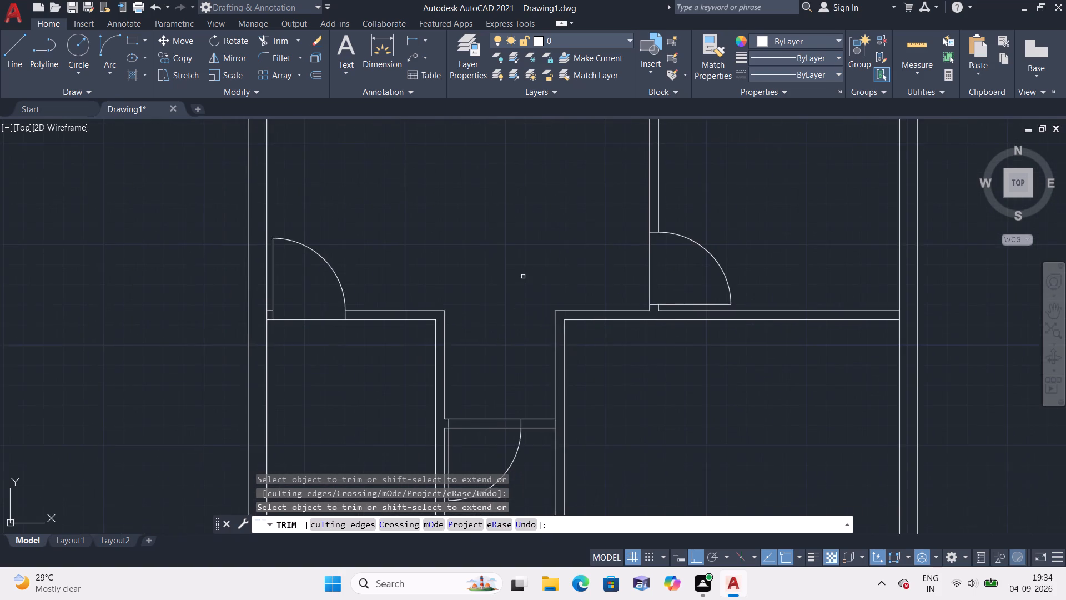
scroll(518, 281, down, 1)
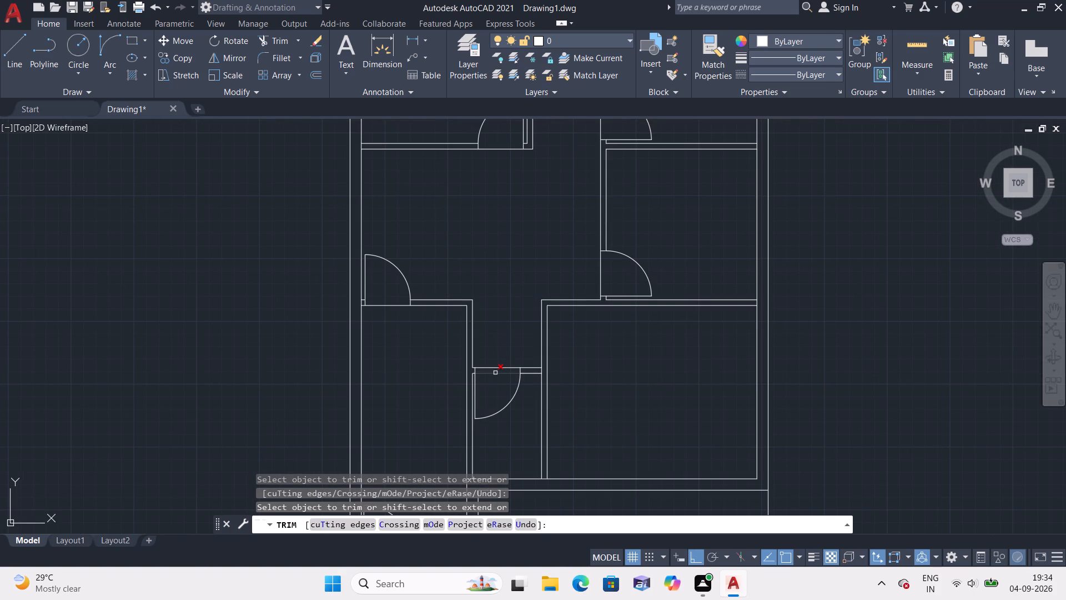
click(495, 373)
key(Escape)
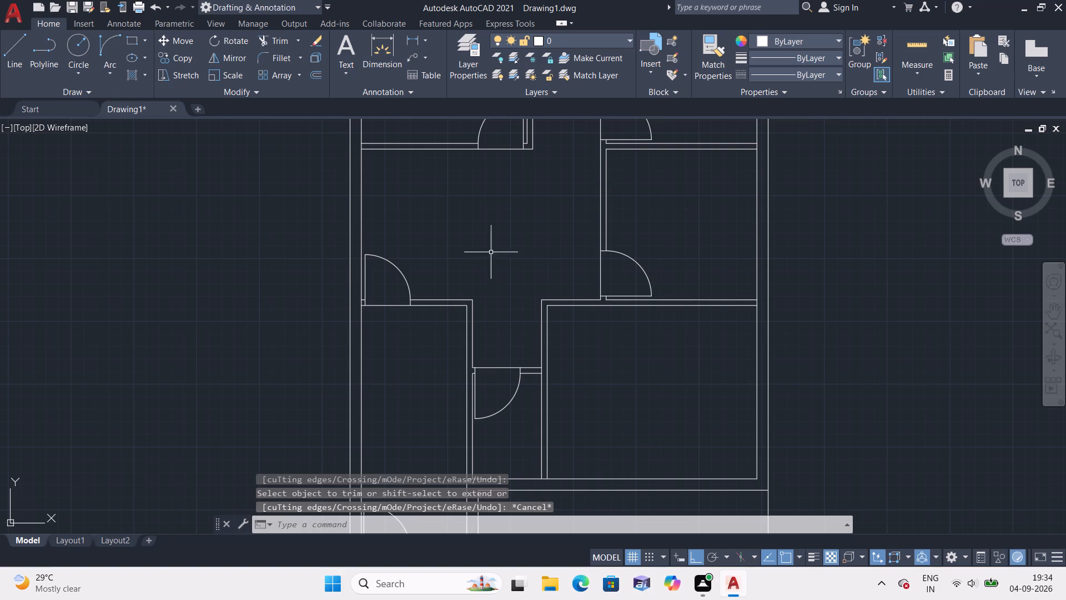
Draw the 3' door opening's jamb lines across the lower-right room's top wall, starting 2" from the corner by the middle-right room's door.
text(l)
key(space)
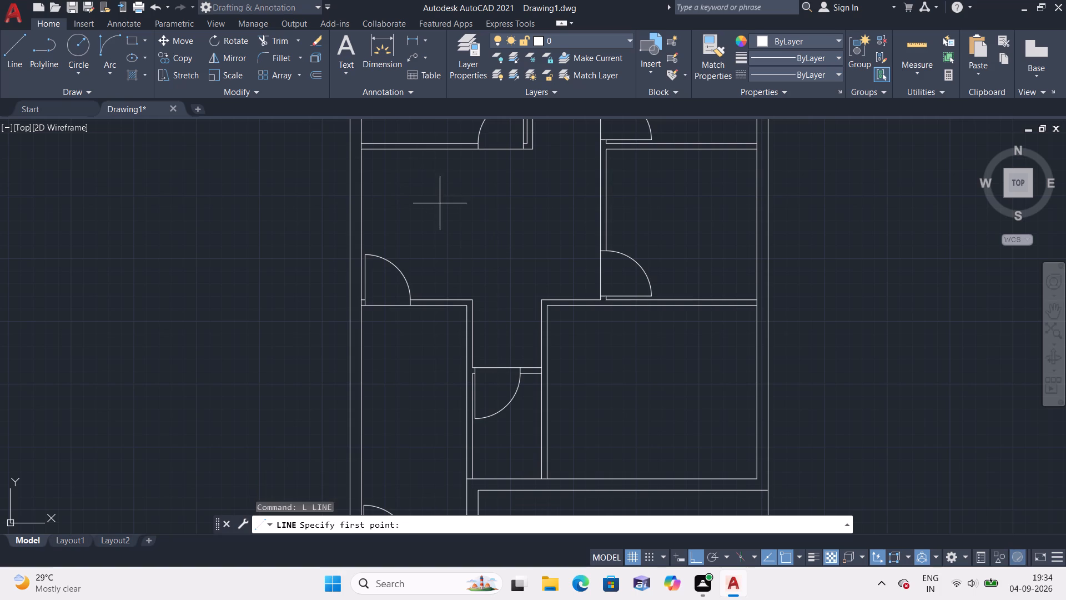
scroll(462, 237, up, 1)
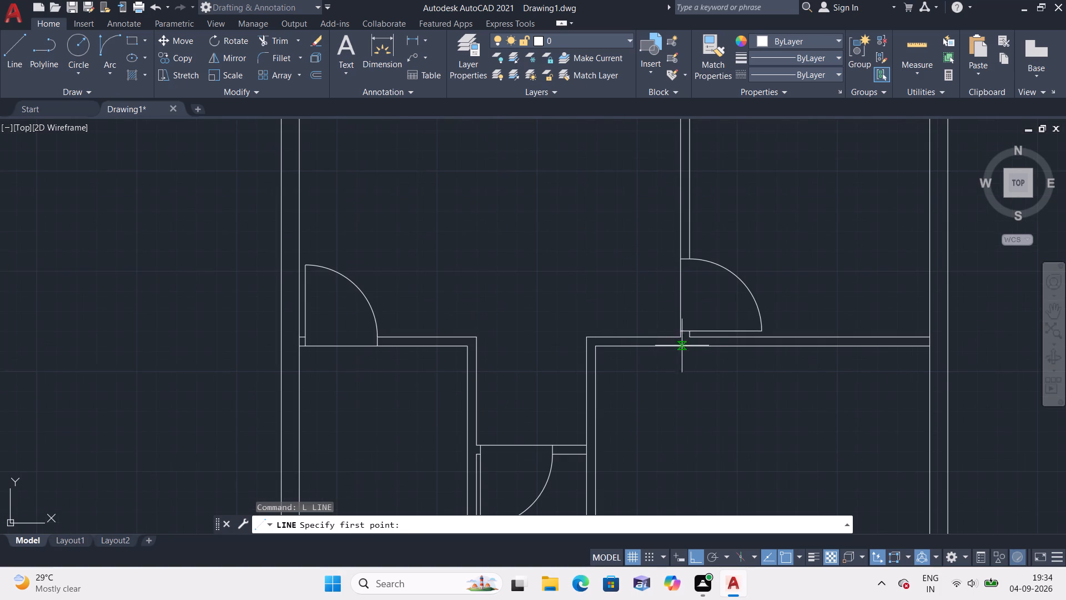
click(682, 340)
text(2")
key(space)
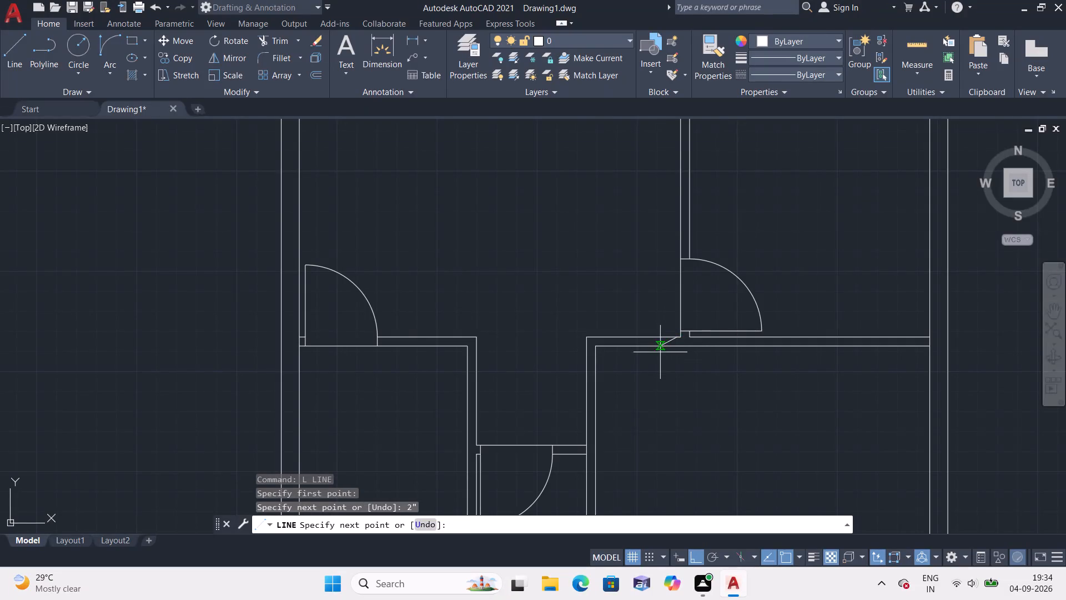
click(680, 348)
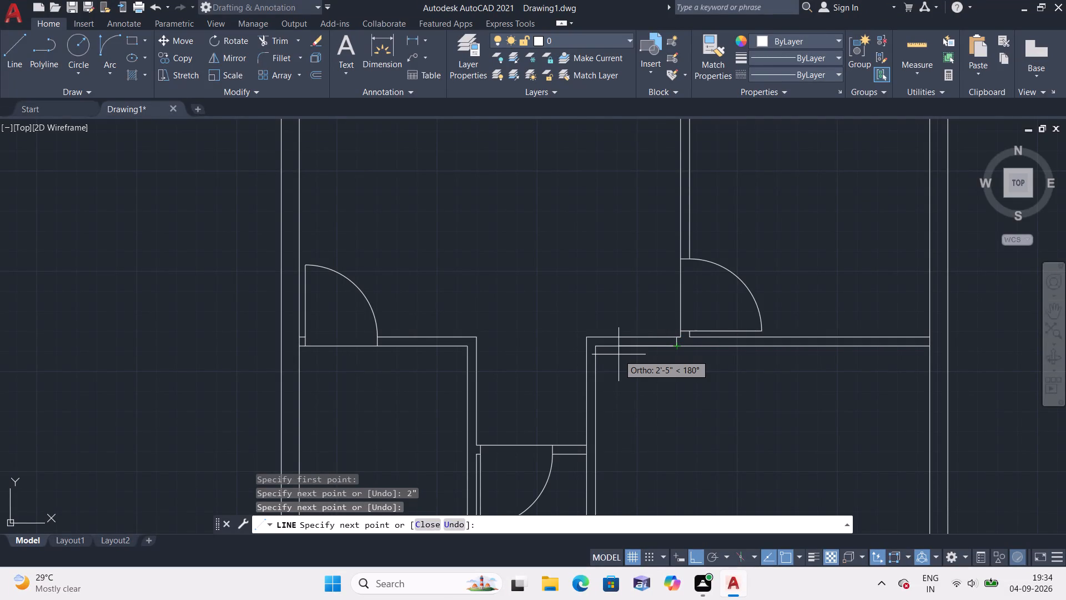
text(3')
key(space)
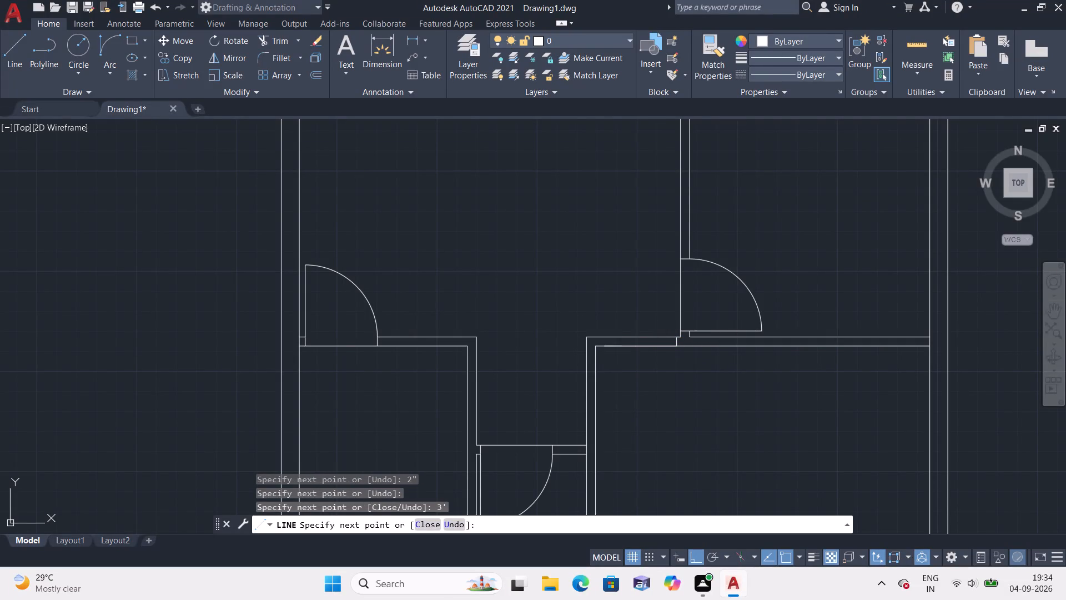
click(606, 337)
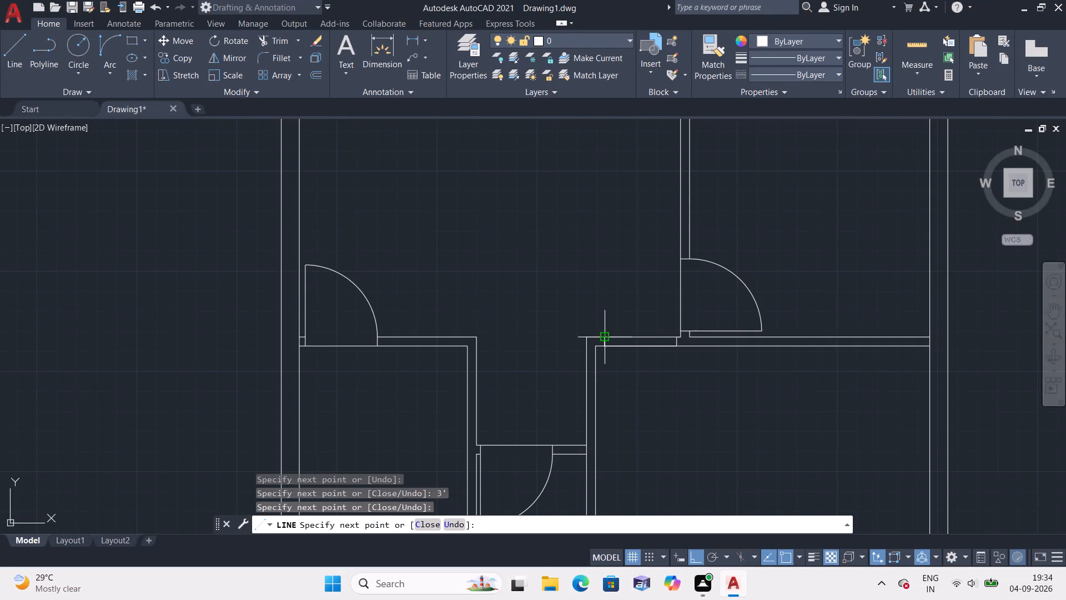
key(Escape)
Delete the 3' and 2" horizontal construction lines left on the lower-right room's top wall.
click(621, 347)
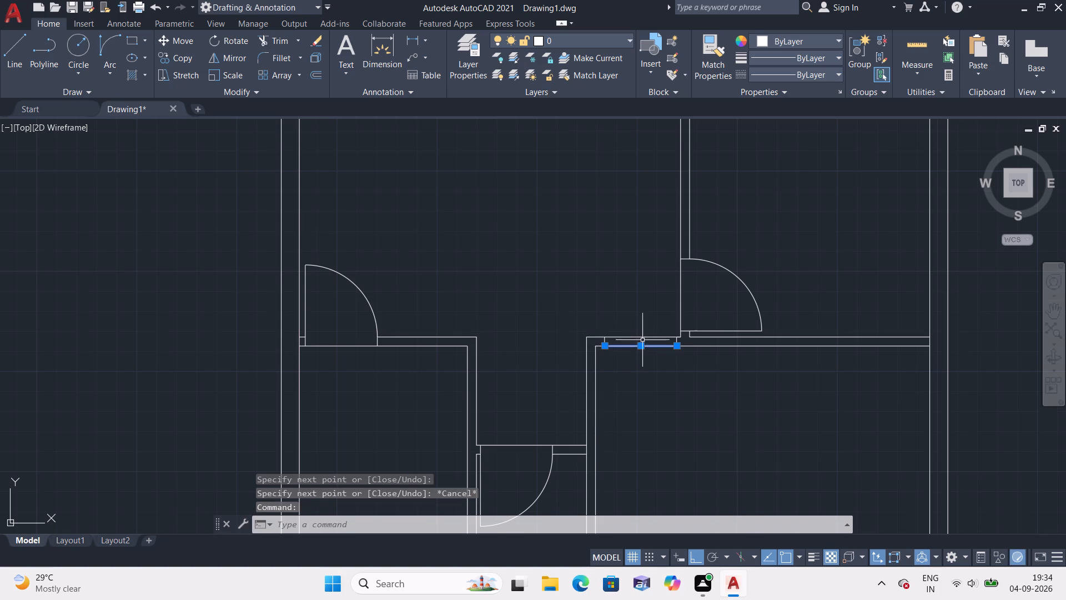
scroll(657, 335, up, 2)
click(705, 341)
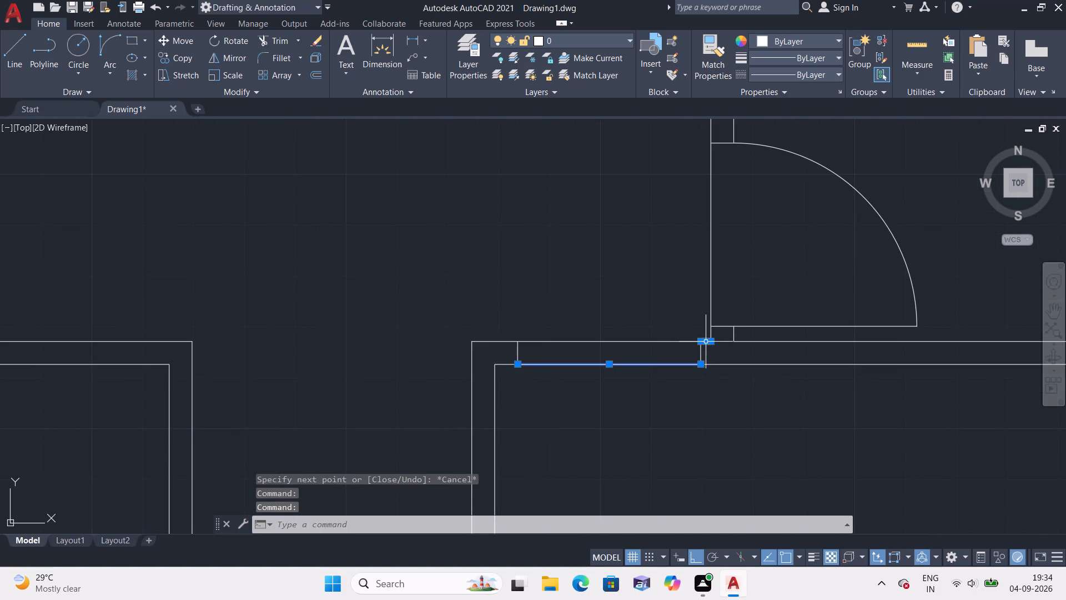
key(Delete)
Draw a 3' door leaf line down into the lower-right room from the lower end of the opening's left jamb.
key(l)
key(space)
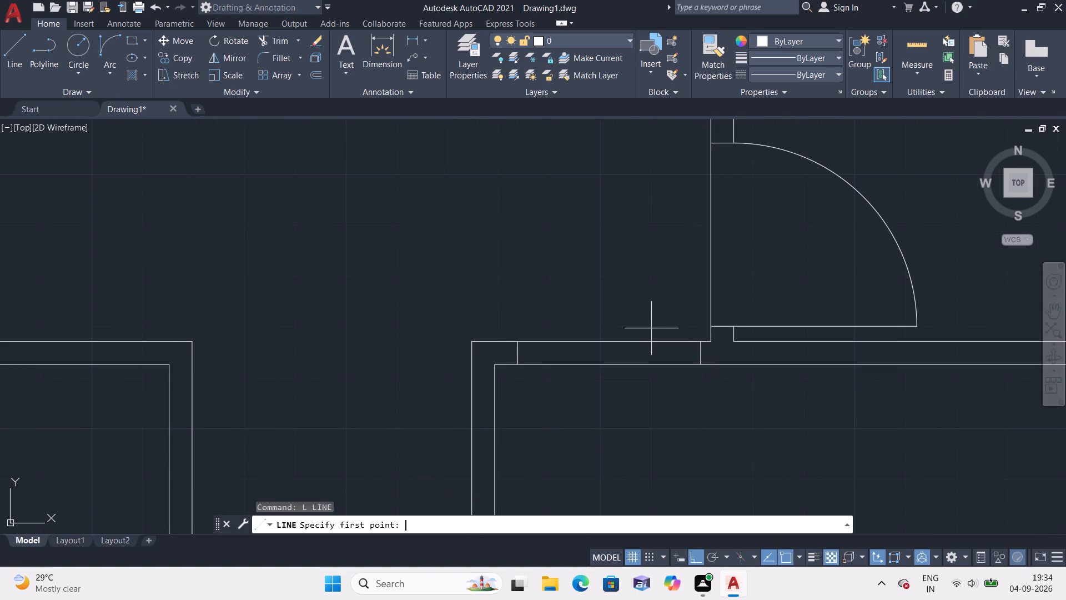
click(517, 364)
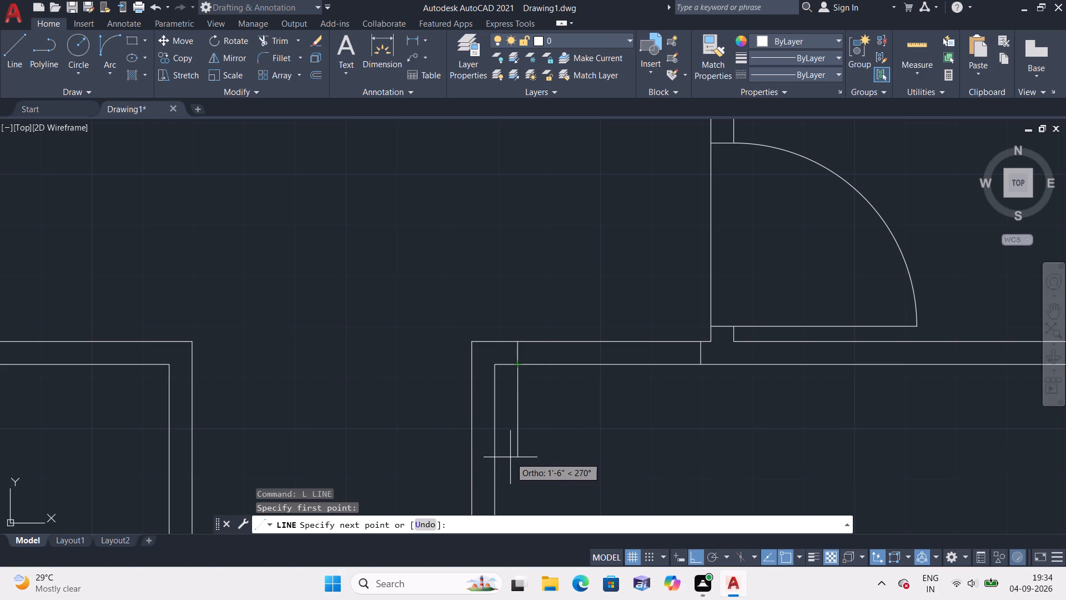
key(3)
key(apostrophe)
key(space)
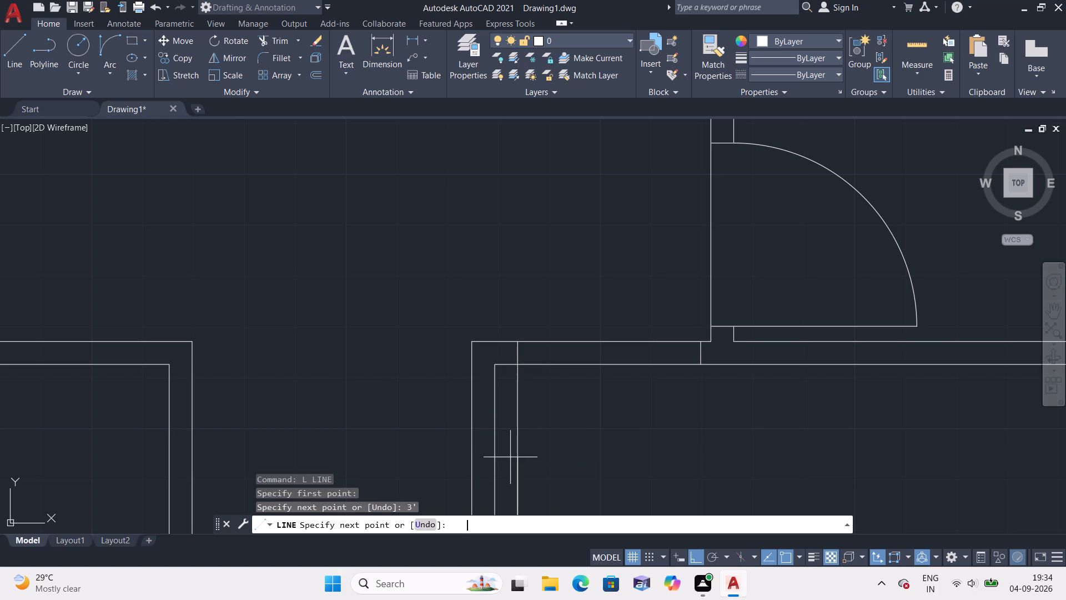
key(Escape)
Draw the lower-right room's door swing arc from the leaf's free end to the lower end of the opposite jamb.
scroll(510, 457, down, 1)
middle_drag(510, 457, 517, 373)
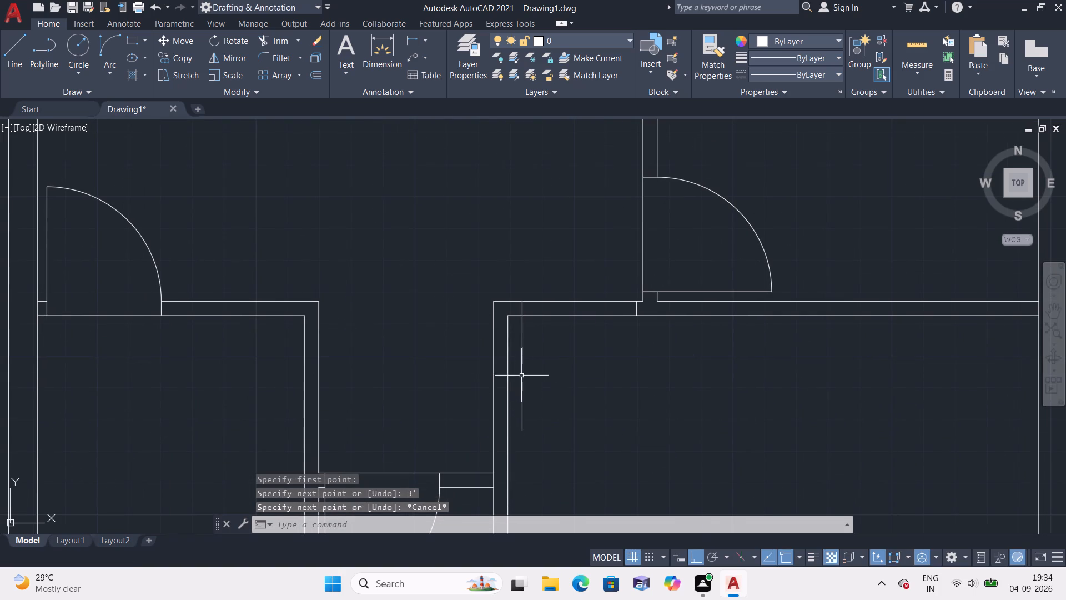
click(113, 68)
click(158, 242)
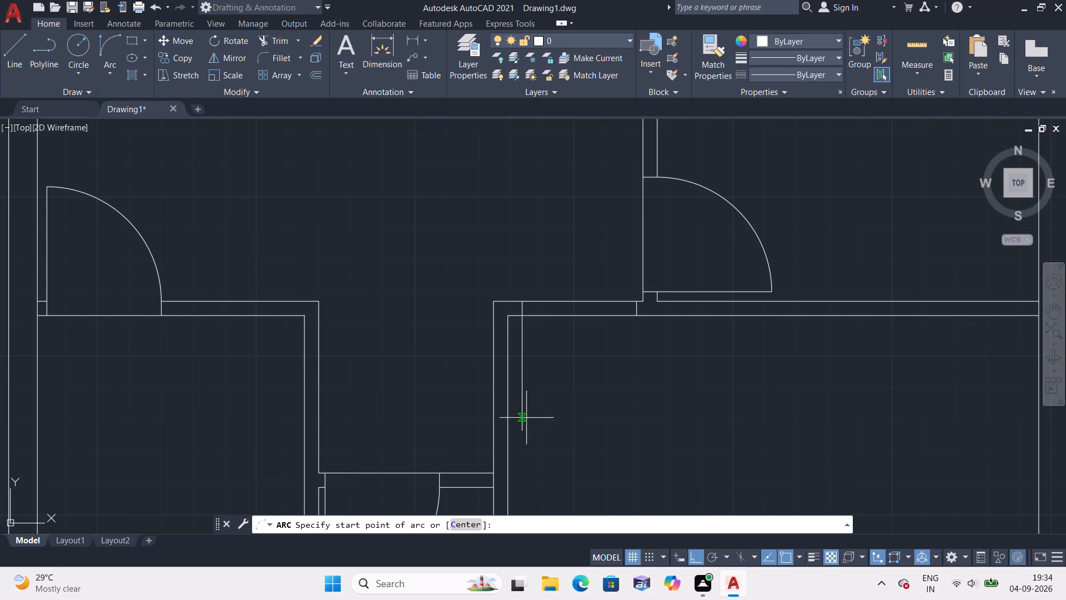
click(523, 428)
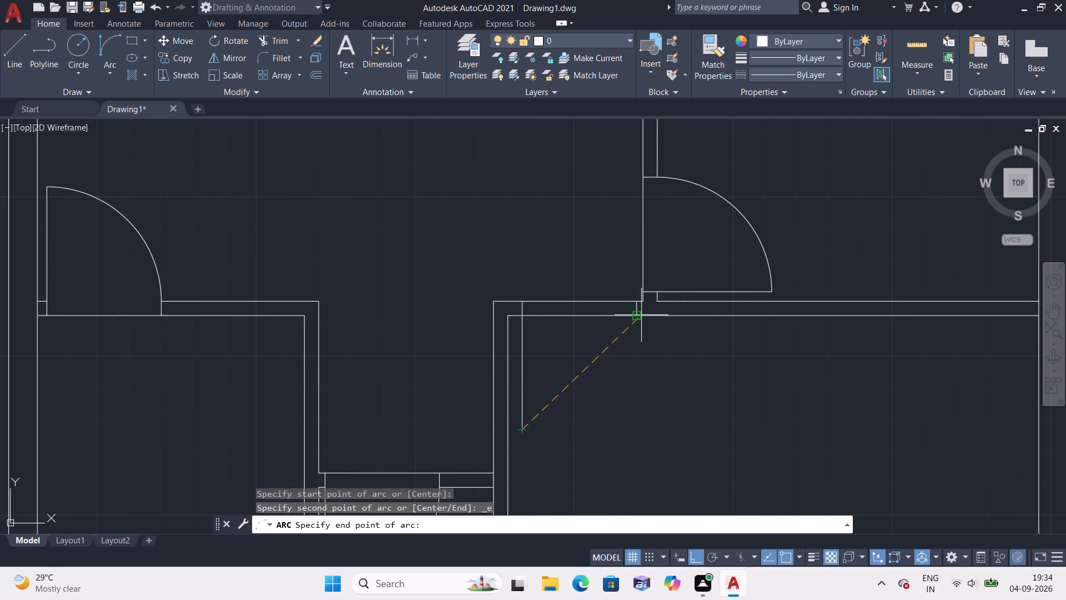
click(641, 315)
click(630, 378)
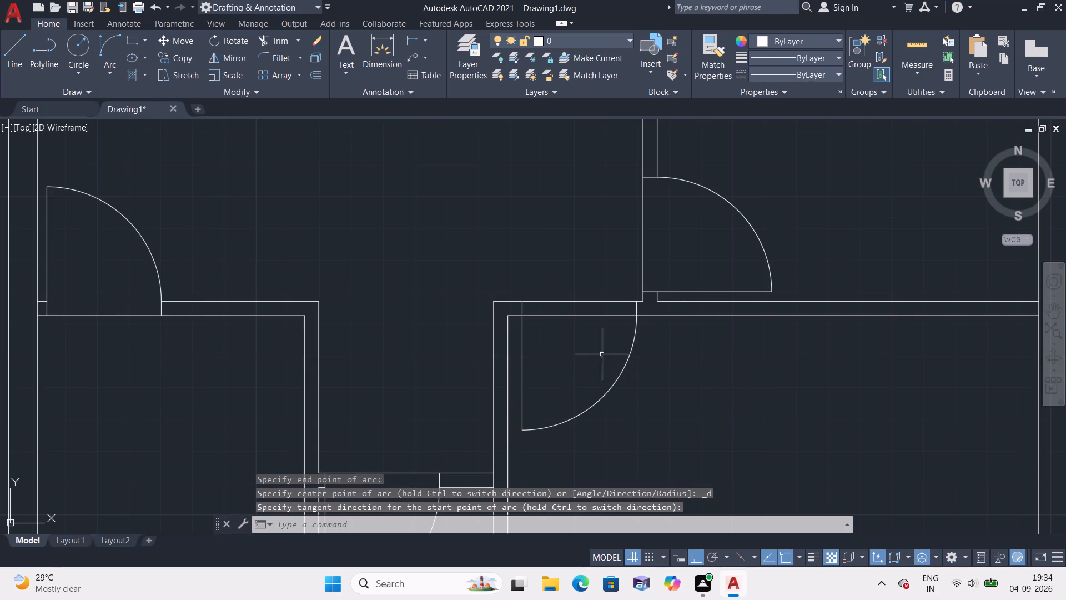
Trim the room-side wall line across the lower-right room's new door opening.
text(trim)
key(space)
click(584, 314)
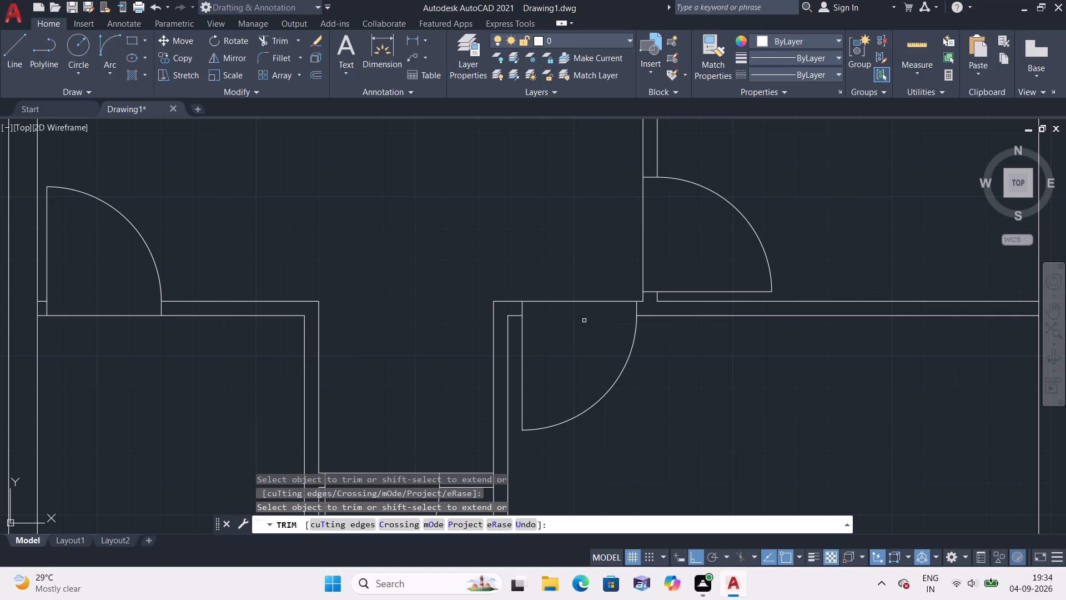
key(Escape)
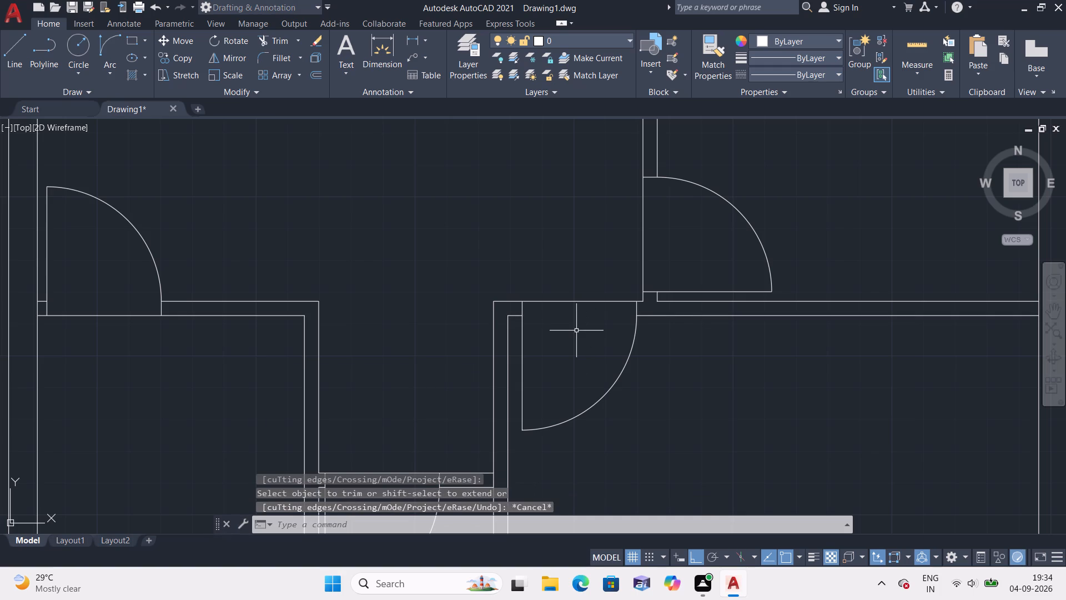
Offset the door leaves of the lower-right room, middle-right room and lower-left room's top opening by 1" toward their swing arcs.
text(offset)
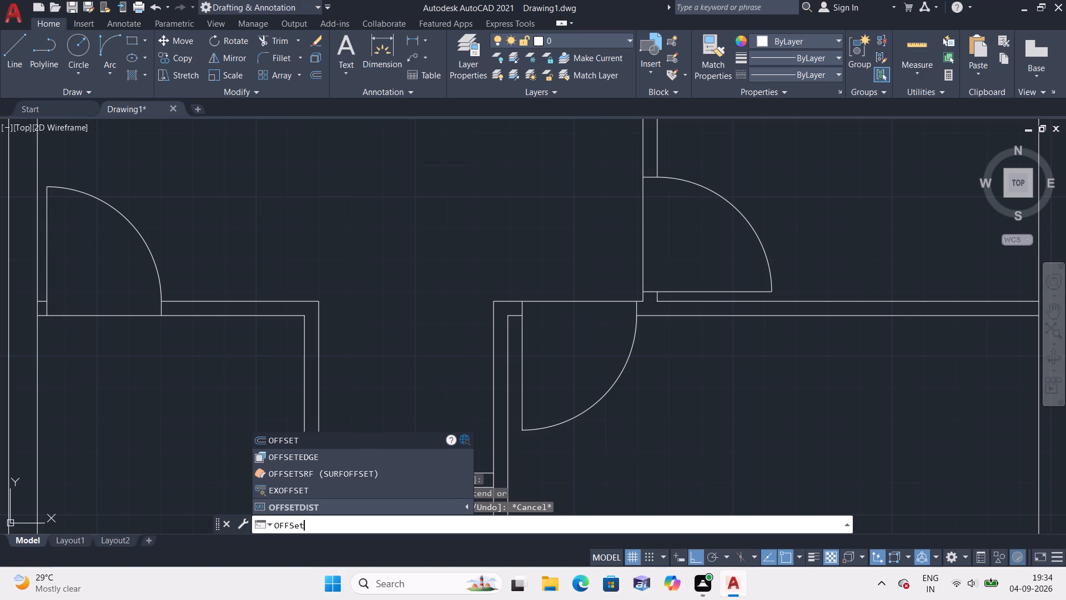
key(space)
key(shift+quotedbl)
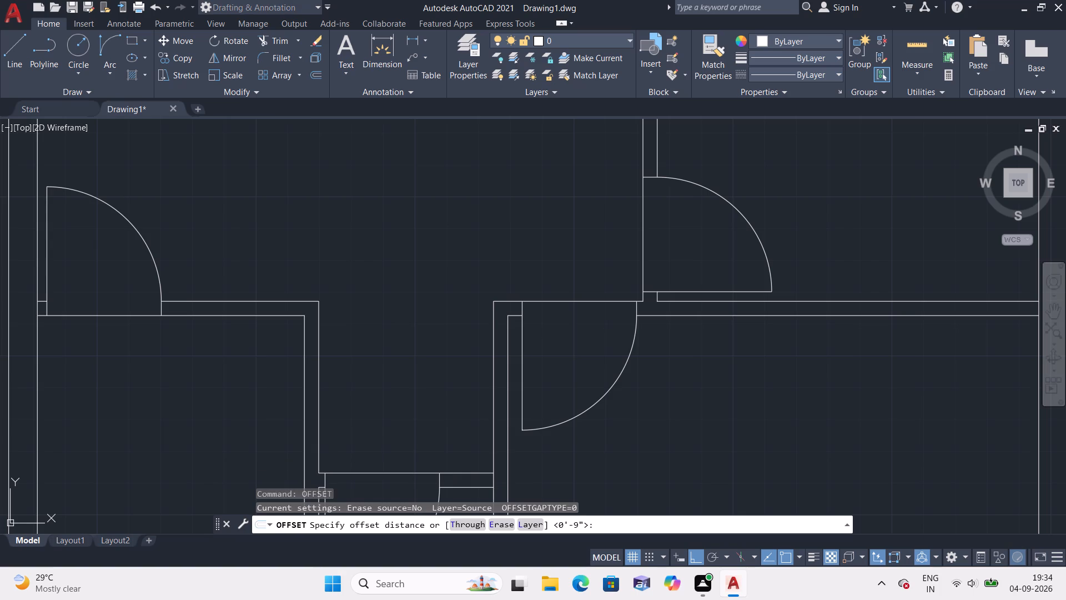
key(BackSpace)
key(BackSpace)
text(1")
key(space)
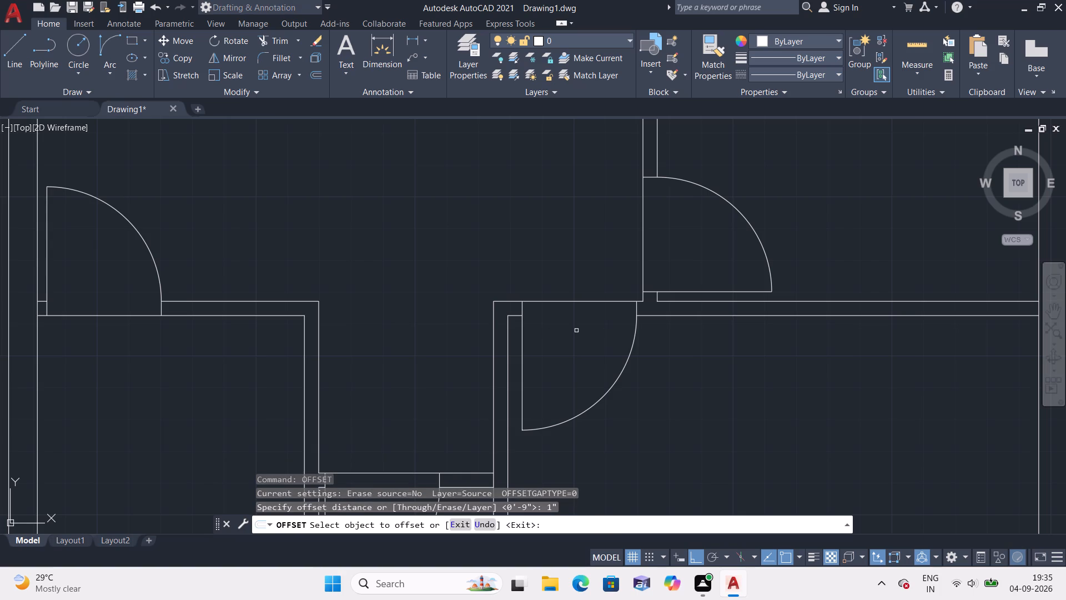
click(524, 369)
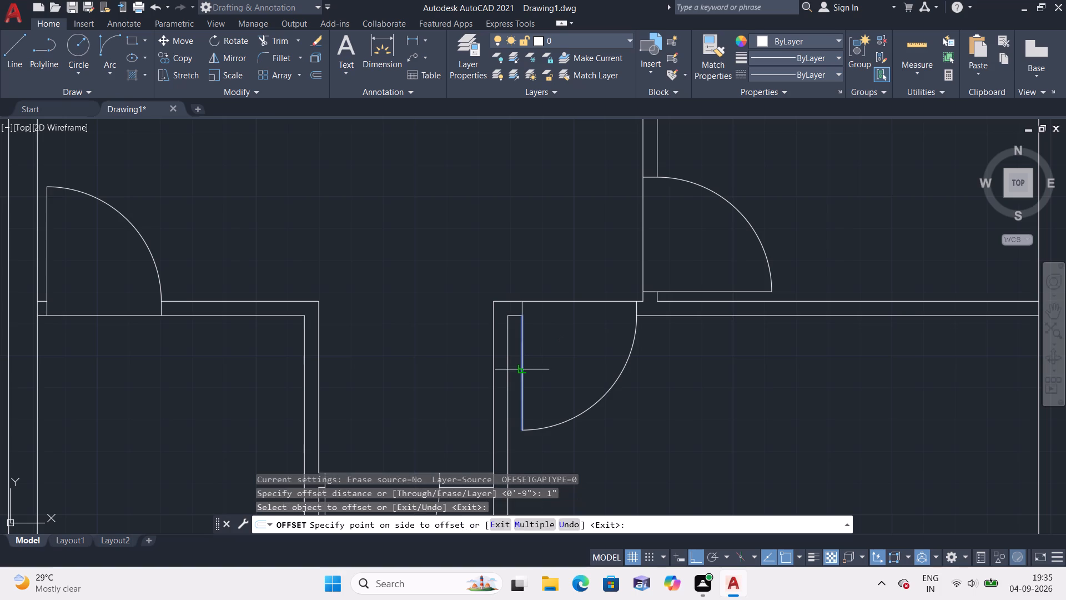
click(551, 357)
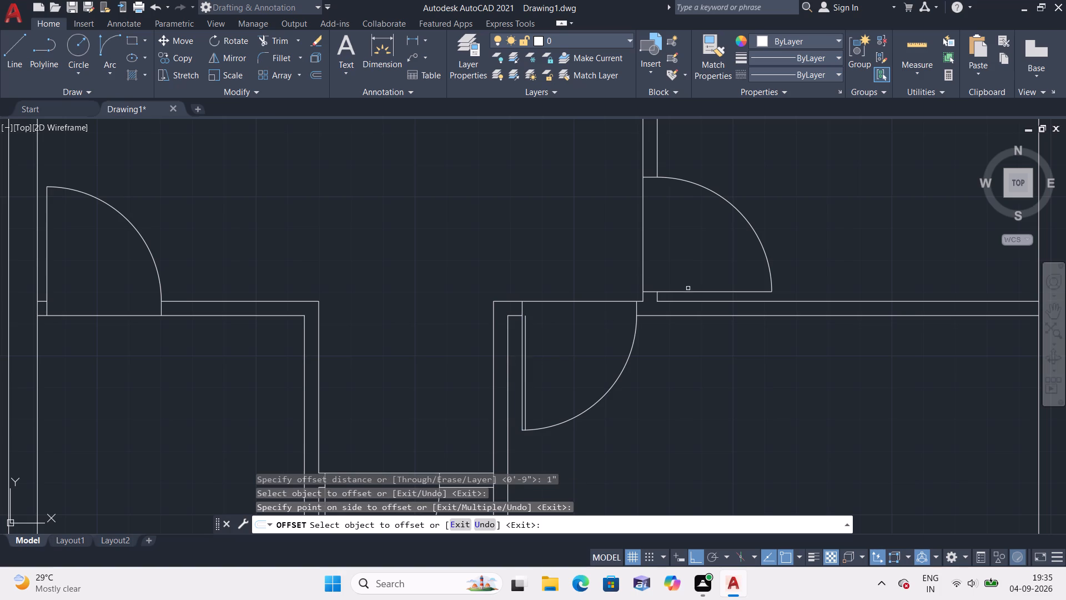
click(688, 292)
click(686, 274)
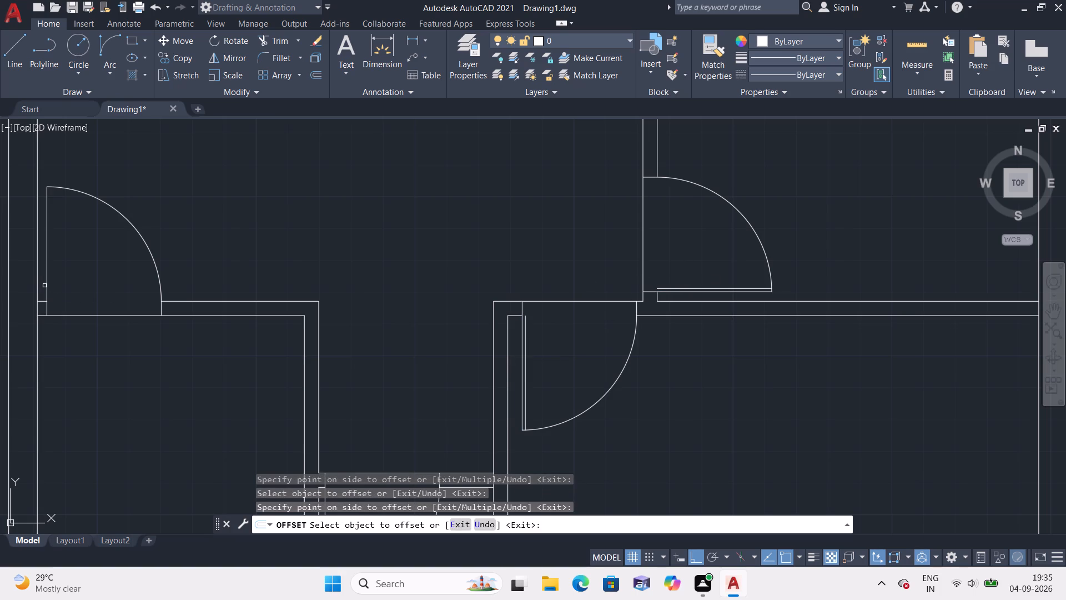
click(47, 287)
click(69, 290)
Offset the door leaves of the small corridor-end room and the lower-left room's bottom opening by 1" toward their swing arcs.
scroll(82, 334, down, 1)
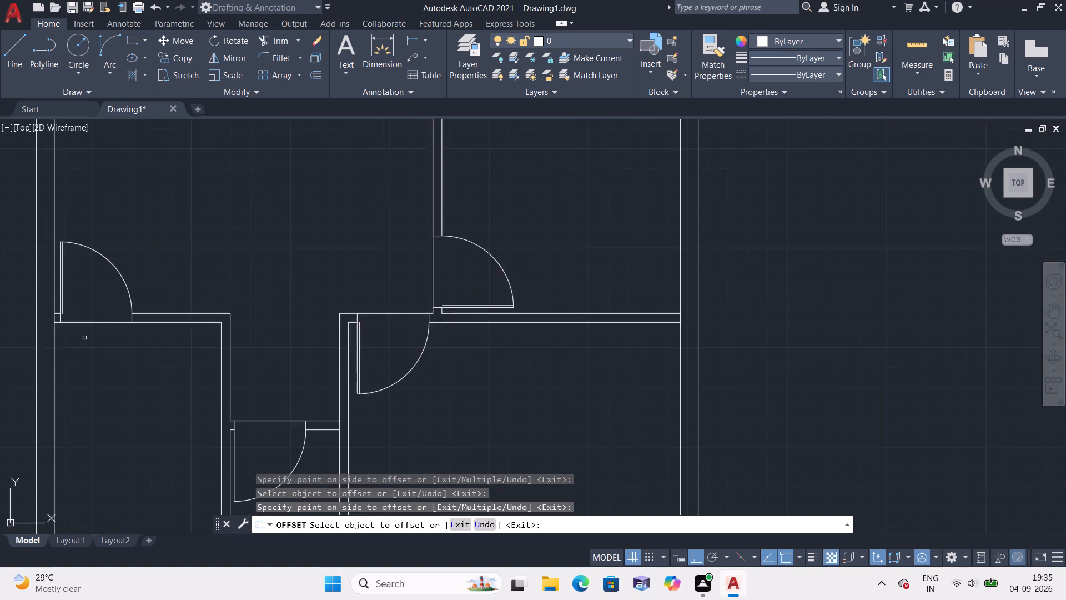
scroll(88, 343, down, 1)
scroll(209, 418, up, 1)
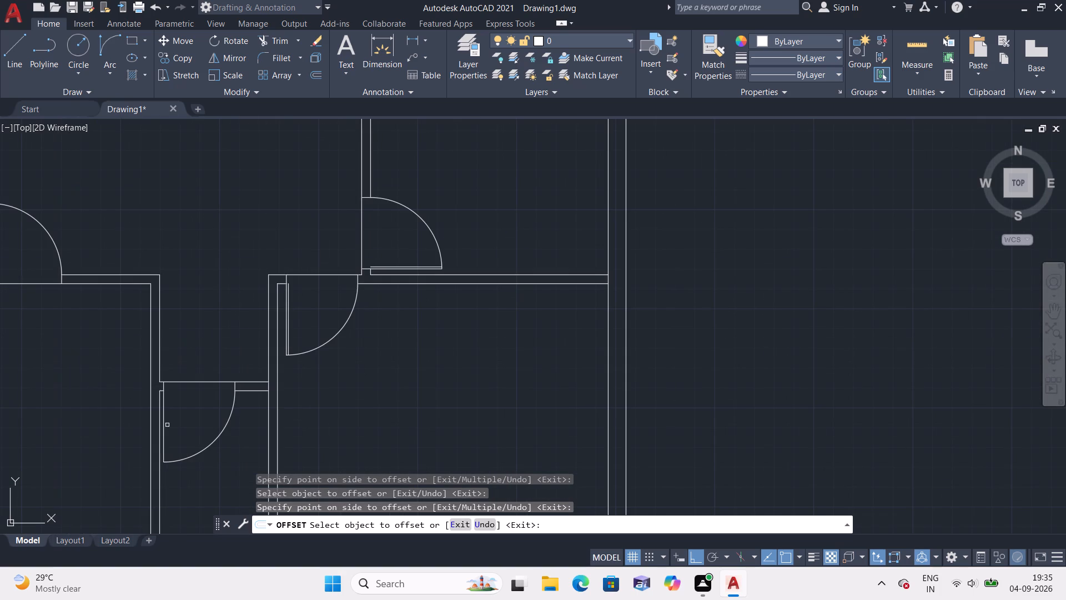
click(164, 429)
click(198, 426)
middle_drag(200, 424, 328, 214)
scroll(329, 213, down, 1)
scroll(201, 363, up, 2)
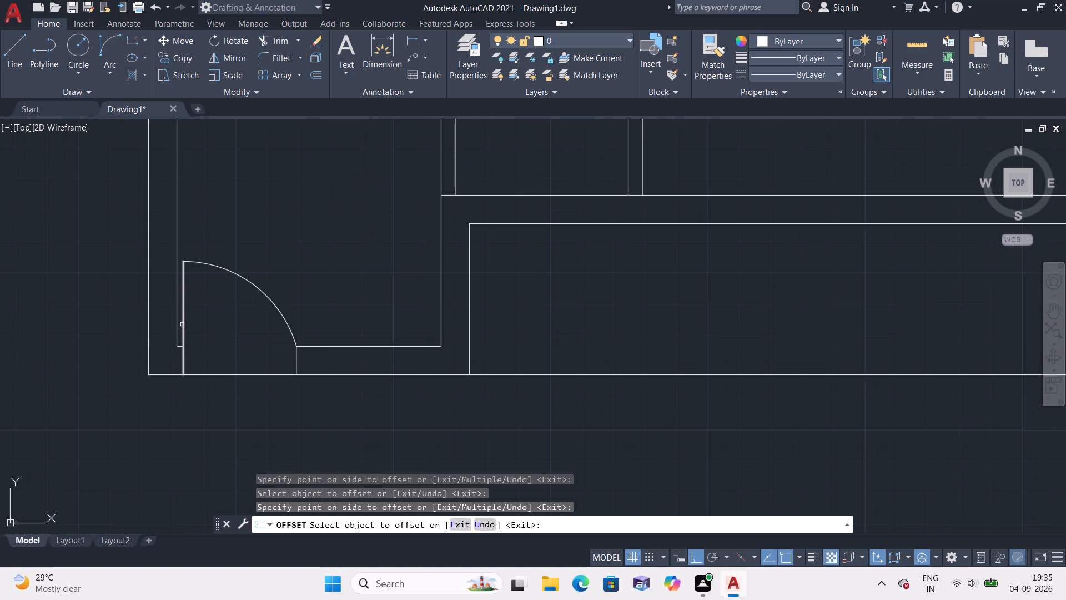
click(182, 324)
click(217, 323)
Offset the door leaves of the upper-left and upper-right rooms by 1" toward their swing arcs.
scroll(217, 315, down, 2)
middle_drag(259, 234, 265, 296)
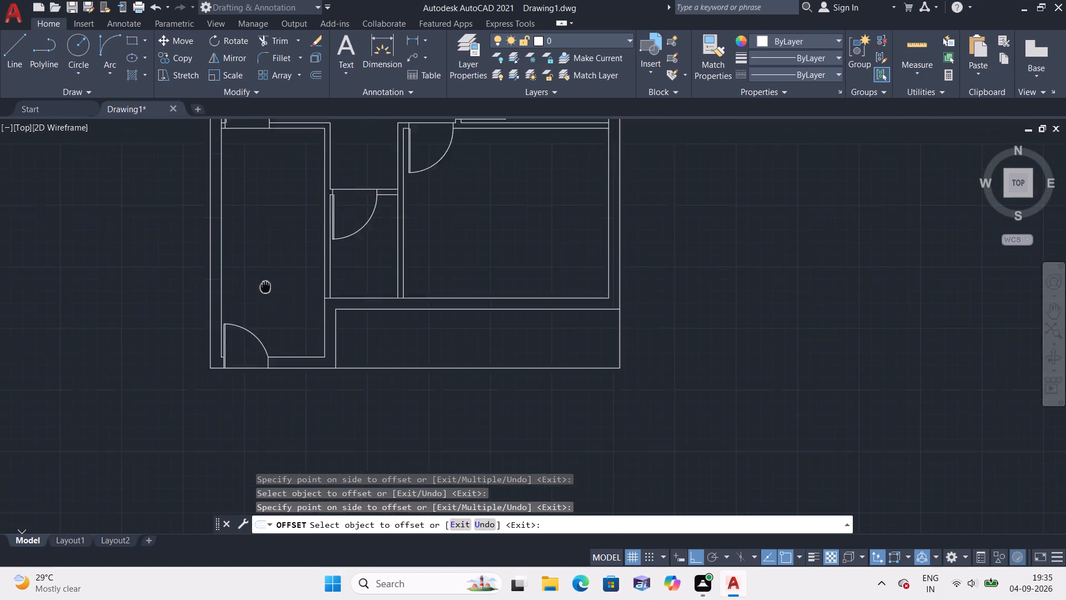
middle_drag(265, 296, 245, 466)
middle_drag(293, 222, 312, 357)
scroll(346, 271, up, 1)
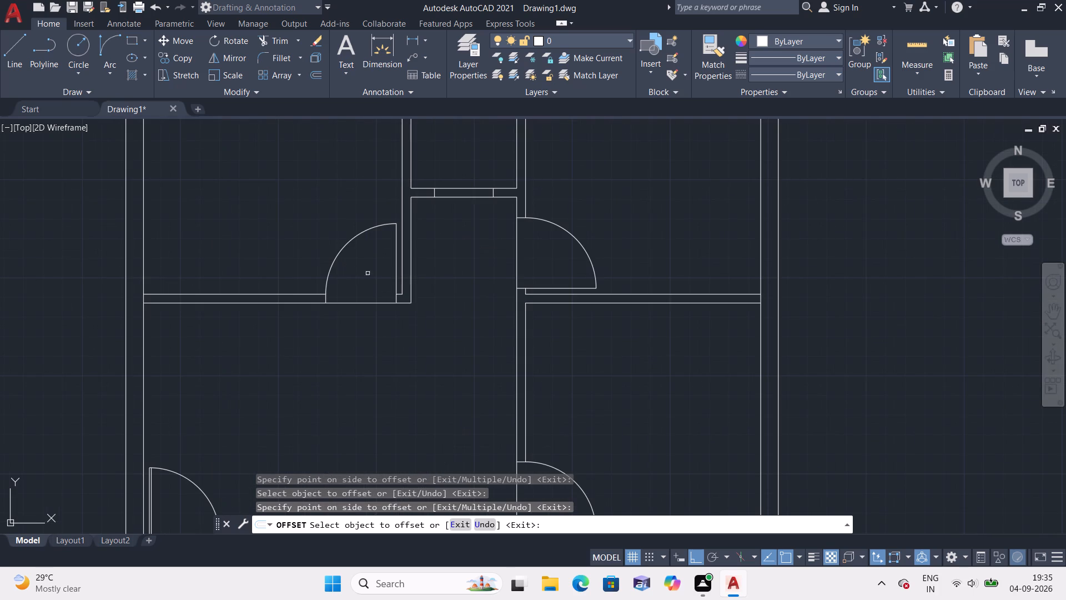
click(396, 267)
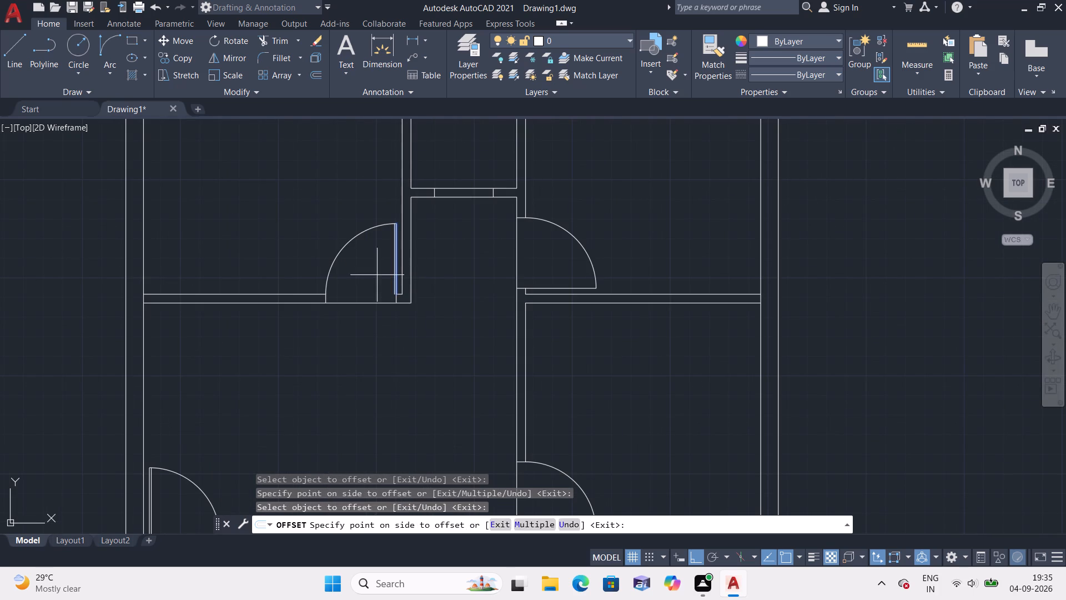
click(376, 276)
click(546, 287)
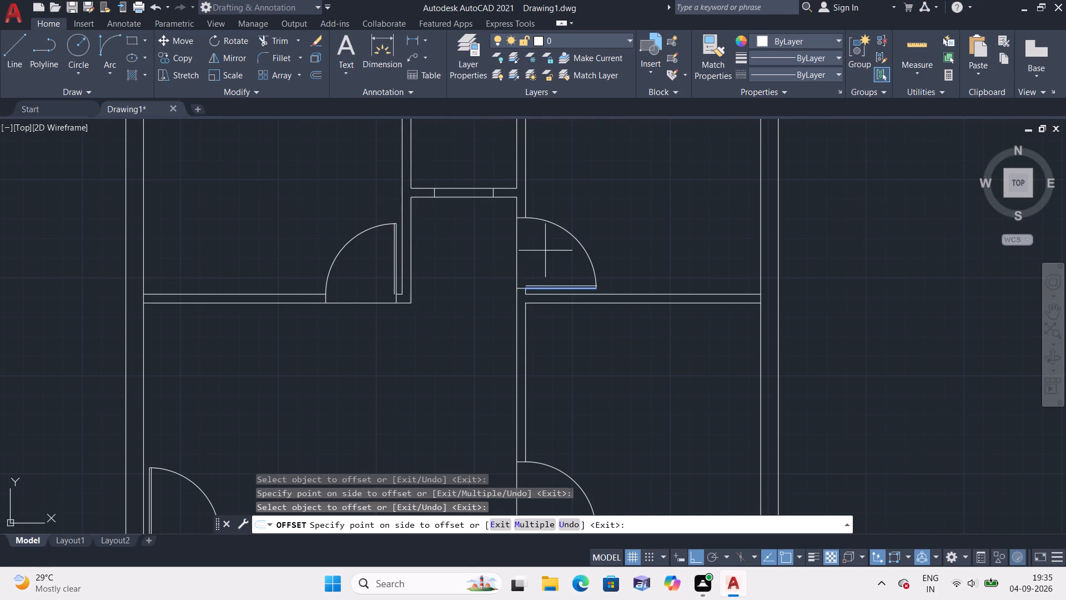
click(545, 251)
scroll(545, 251, down, 1)
middle_drag(596, 184, 619, 380)
scroll(612, 369, down, 1)
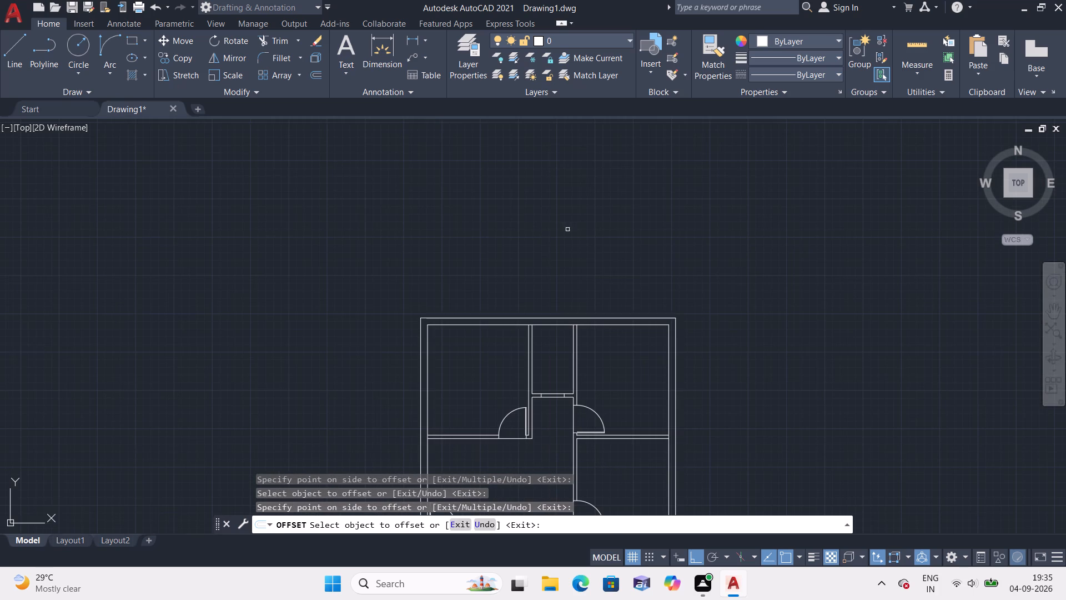
scroll(577, 263, up, 1)
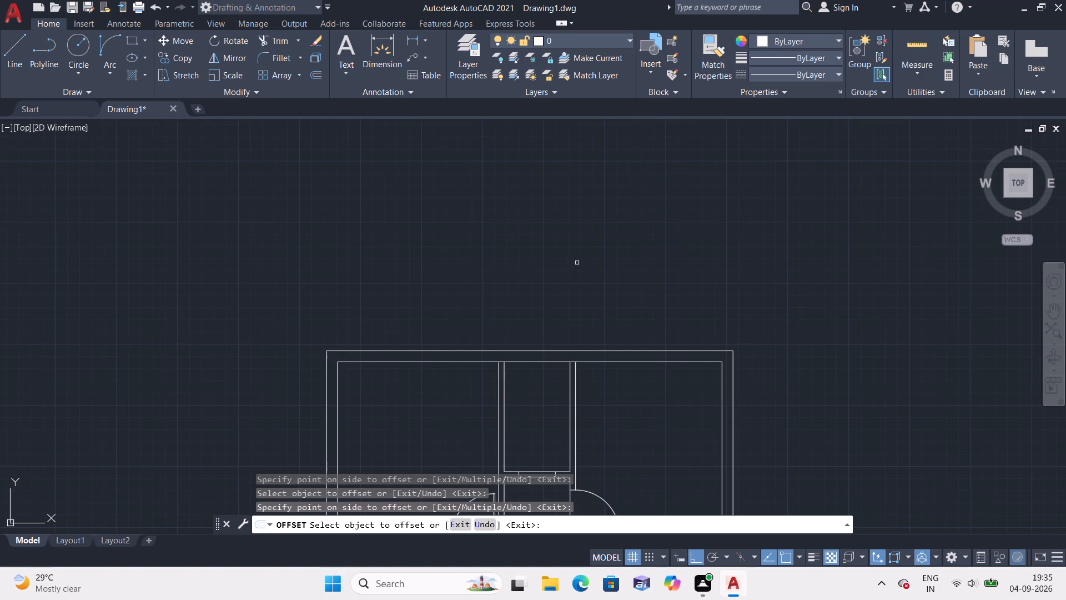
key(Escape)
Extend the inner leaf lines of the upper-left and upper-right rooms' doors to the corridor-side wall line.
middle_drag(577, 263, 568, 206)
text(extend)
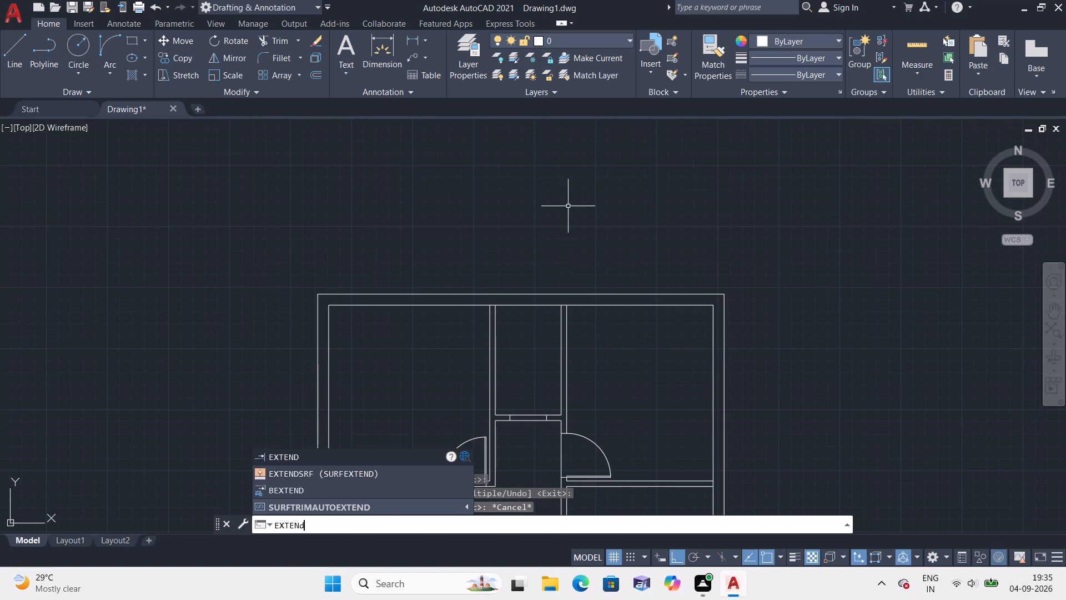
key(space)
scroll(449, 374, up, 1)
middle_drag(447, 374, 428, 243)
scroll(472, 430, up, 2)
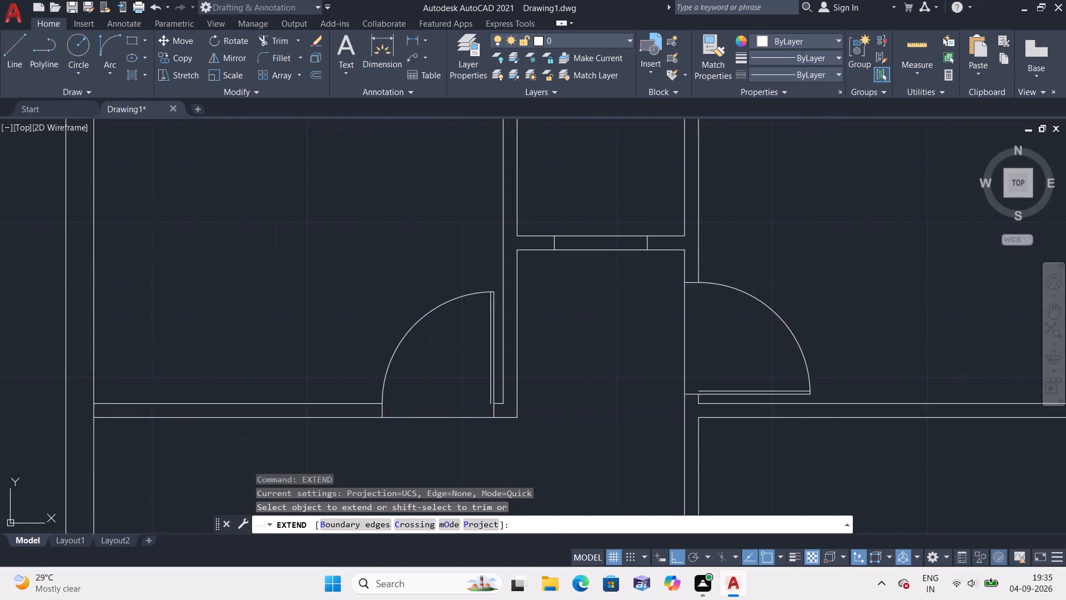
scroll(473, 388, up, 1)
click(511, 398)
scroll(550, 399, down, 2)
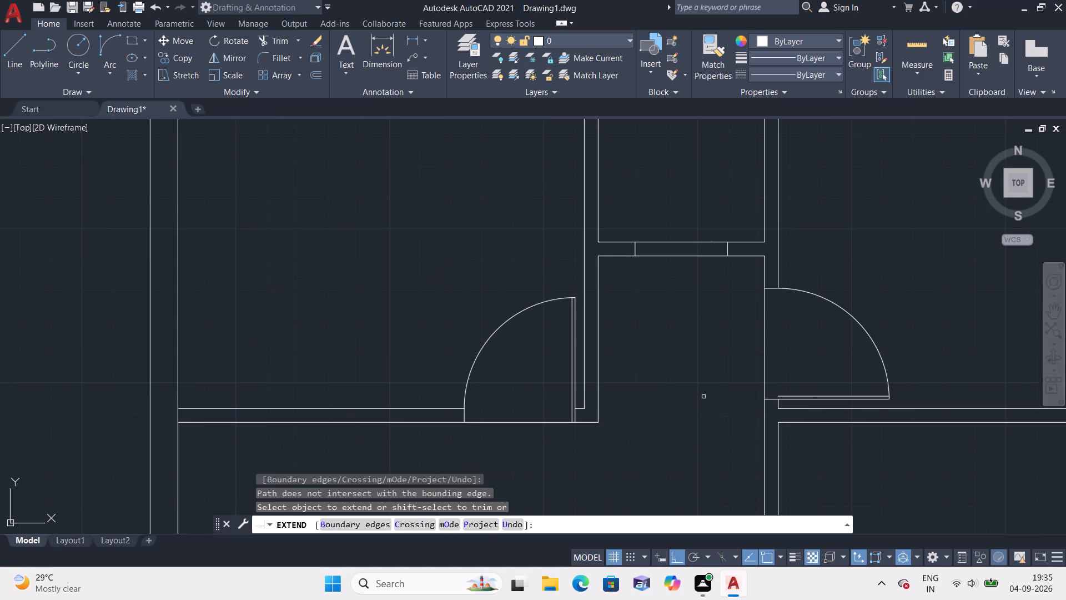
scroll(819, 393, up, 2)
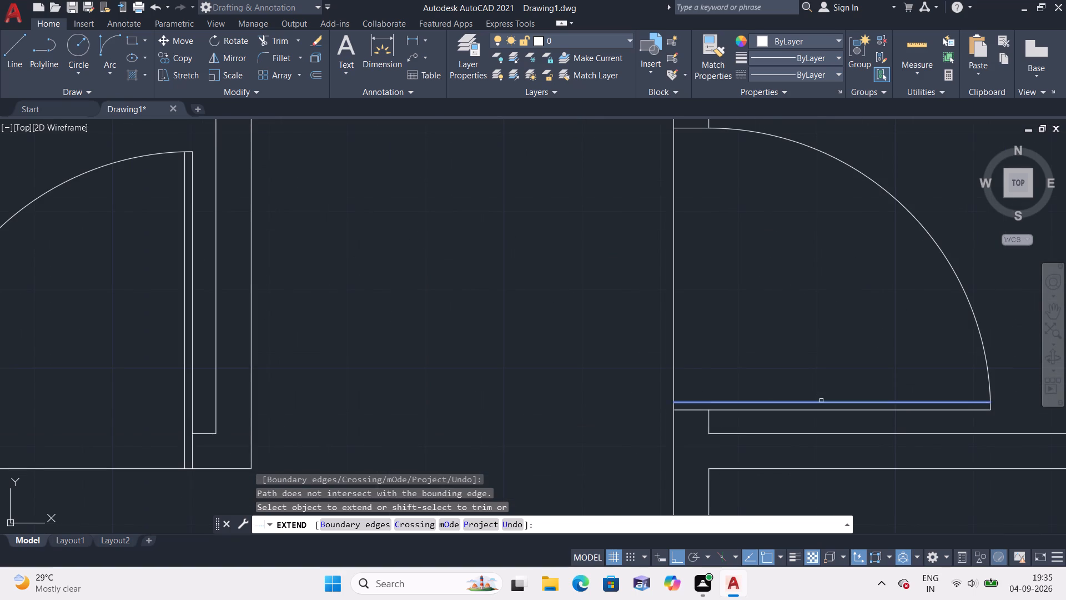
click(821, 402)
Extend the inner leaf lines of the lower-left room's top door, lower-right room's door and middle-right room's door across the wall thickness.
scroll(811, 366, down, 1)
middle_drag(811, 366, 762, 202)
scroll(760, 194, down, 2)
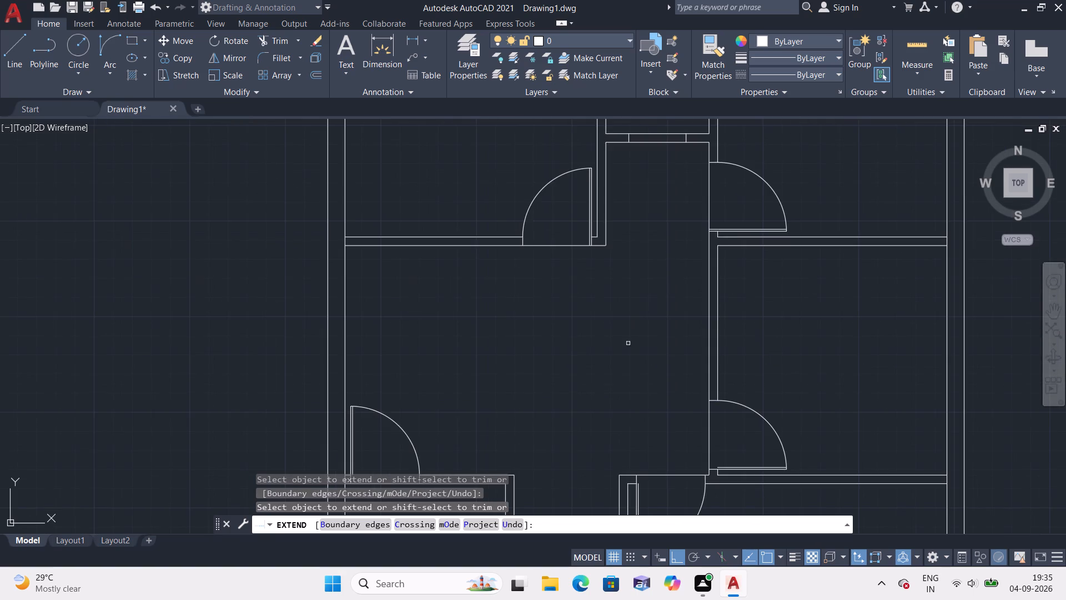
middle_drag(622, 357, 585, 191)
scroll(279, 307, up, 2)
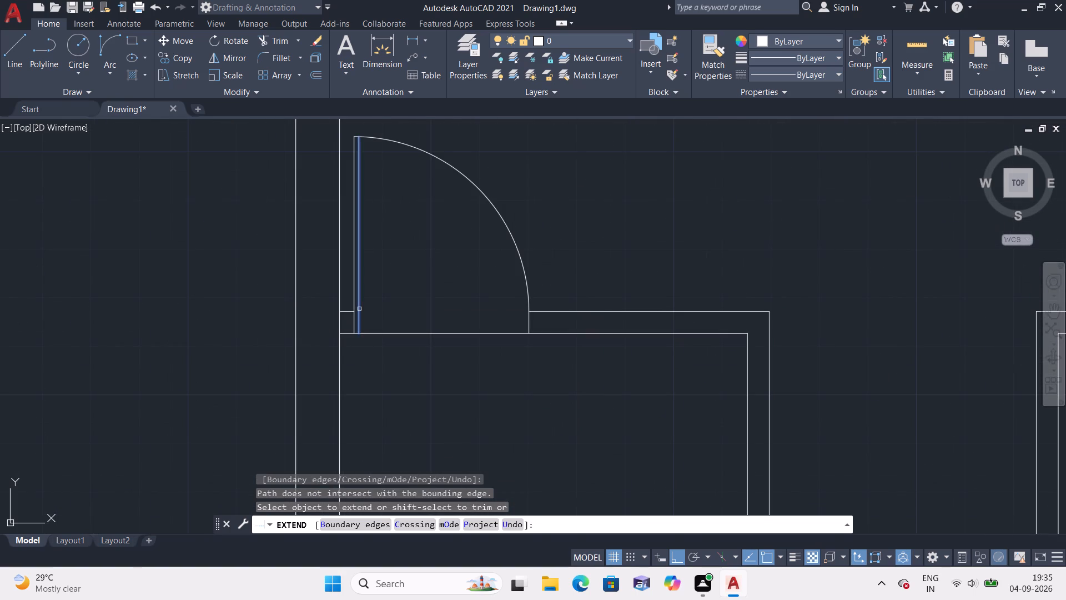
click(359, 309)
scroll(411, 317, down, 2)
scroll(720, 341, up, 2)
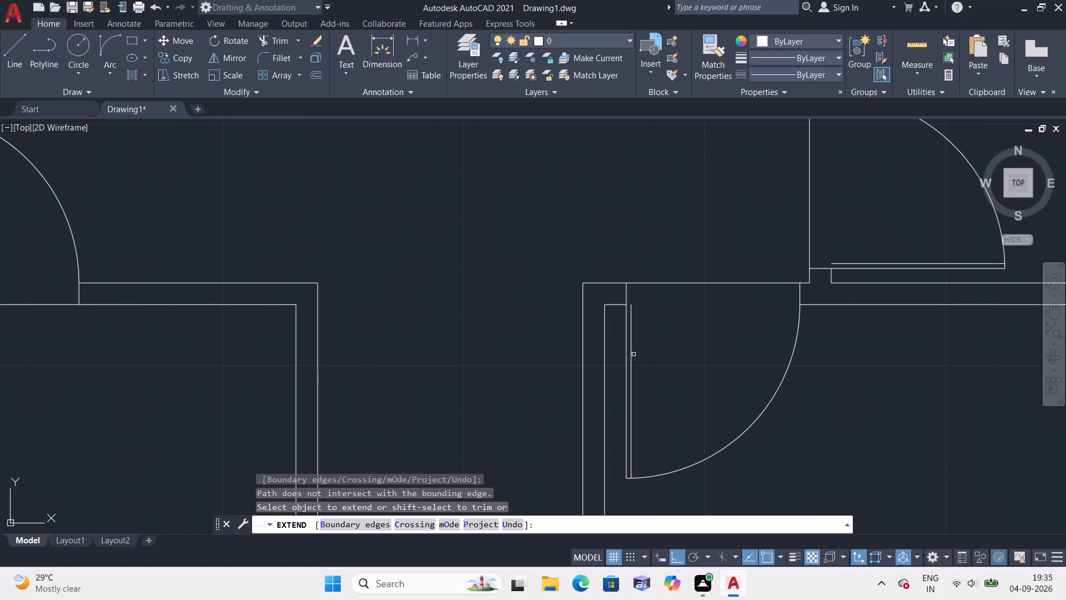
click(632, 358)
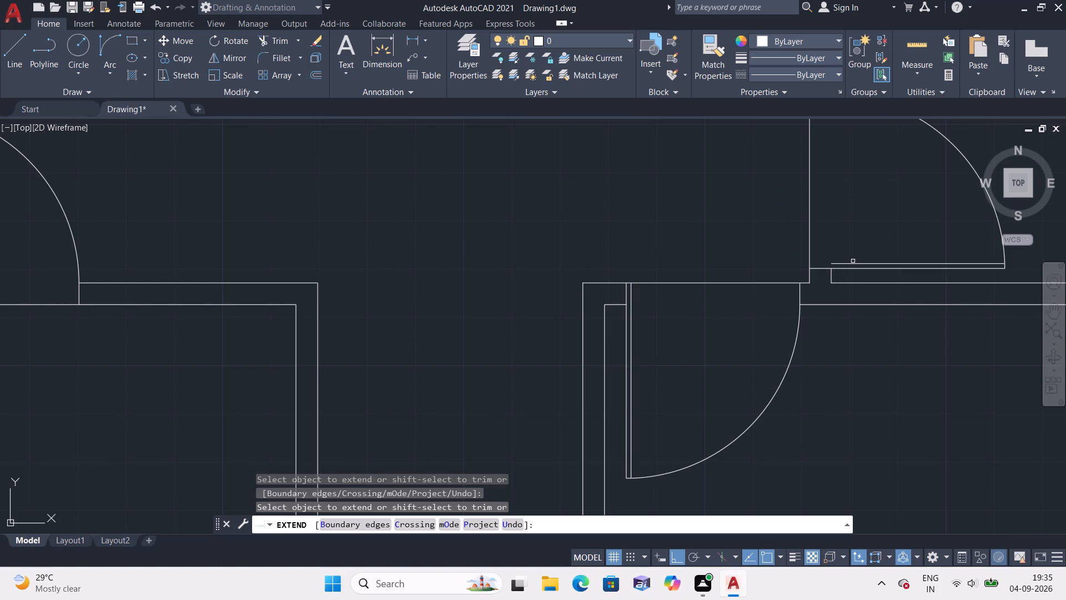
click(853, 263)
Extend the inner leaf line of the small corridor-end room's door to the corridor-side wall line.
scroll(846, 236, down, 1)
middle_drag(846, 236, 841, 204)
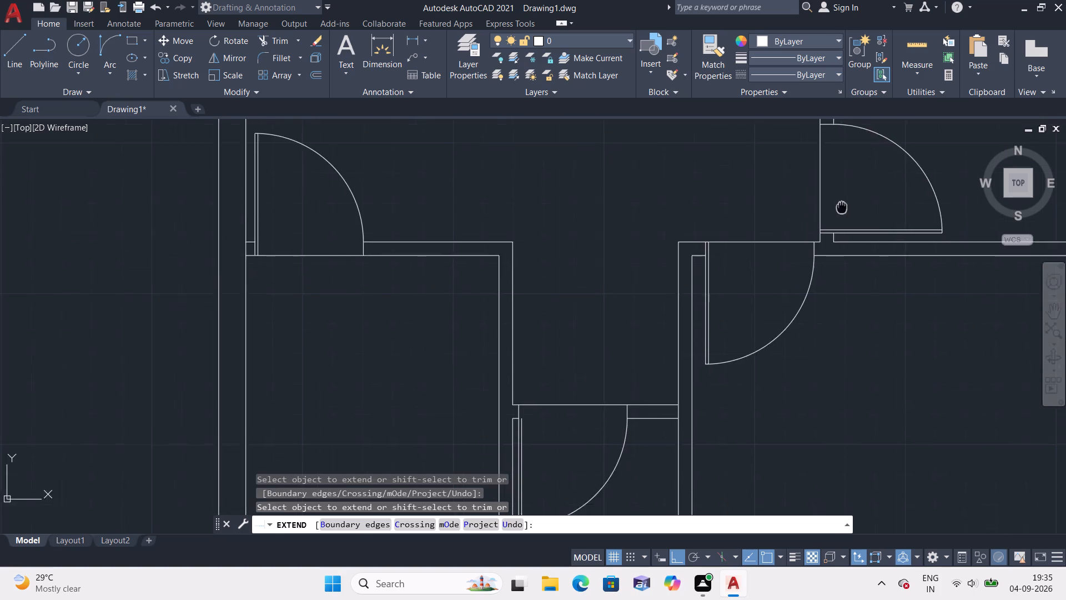
middle_drag(841, 204, 840, 196)
scroll(838, 195, down, 1)
scroll(544, 457, up, 2)
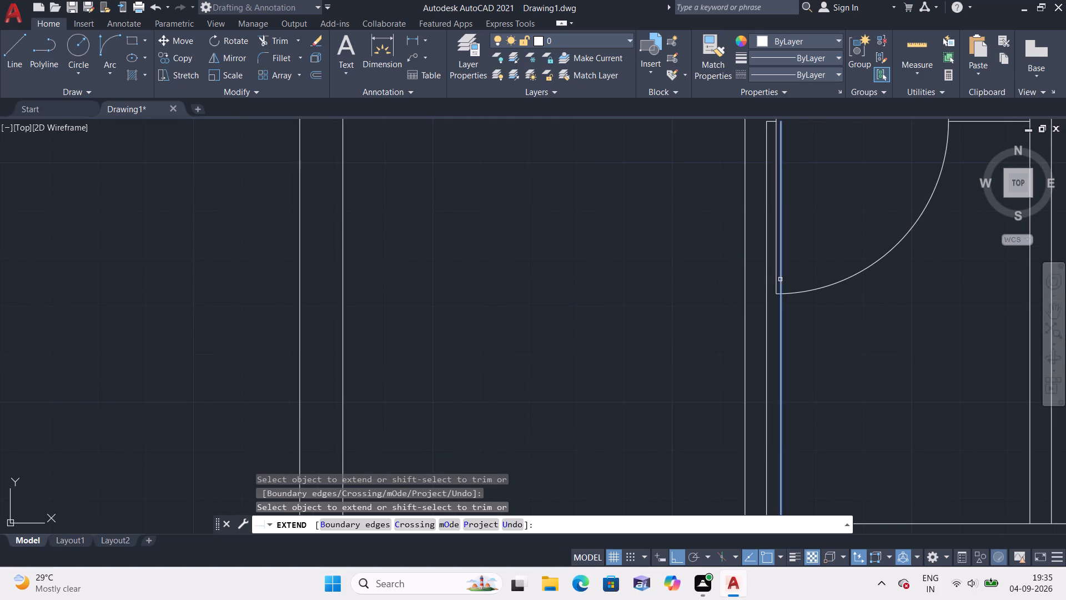
middle_drag(795, 199, 797, 211)
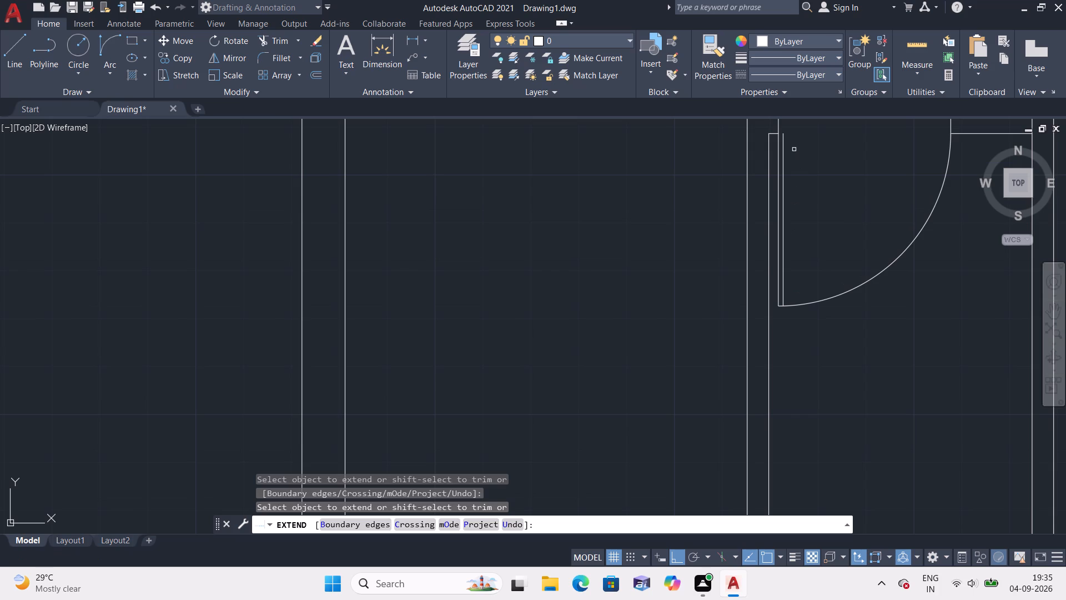
scroll(782, 167, down, 1)
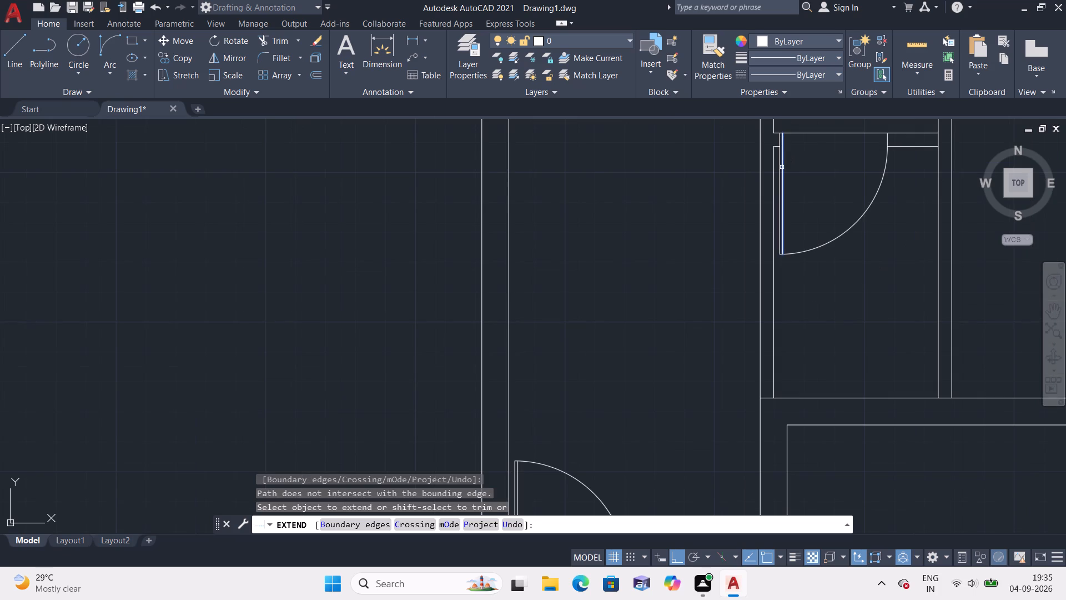
click(782, 167)
scroll(617, 312, down, 3)
middle_drag(600, 332, 596, 277)
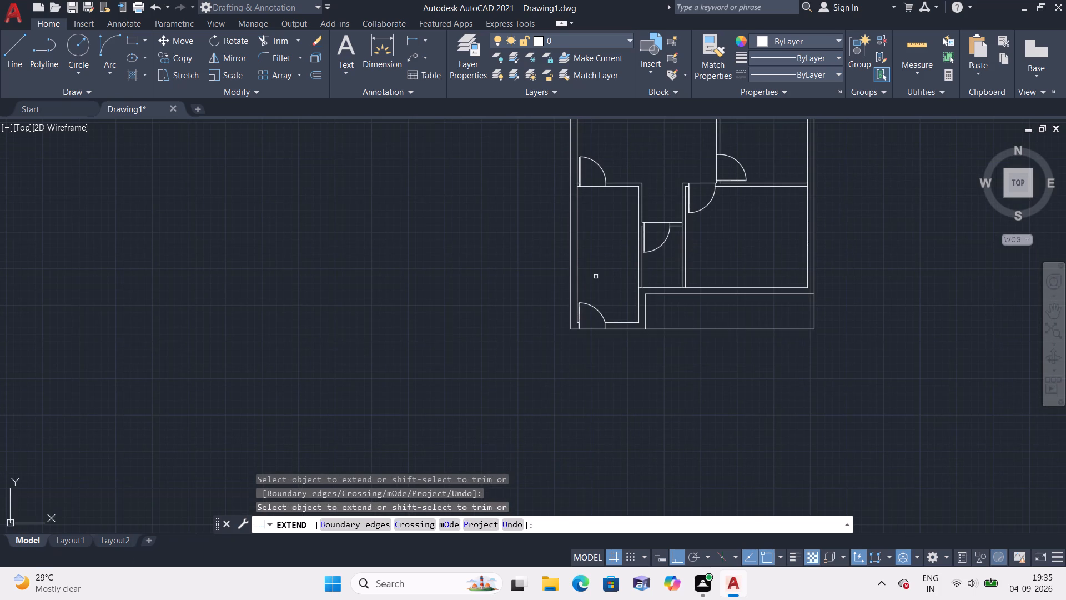
scroll(596, 277, up, 2)
key(Escape)
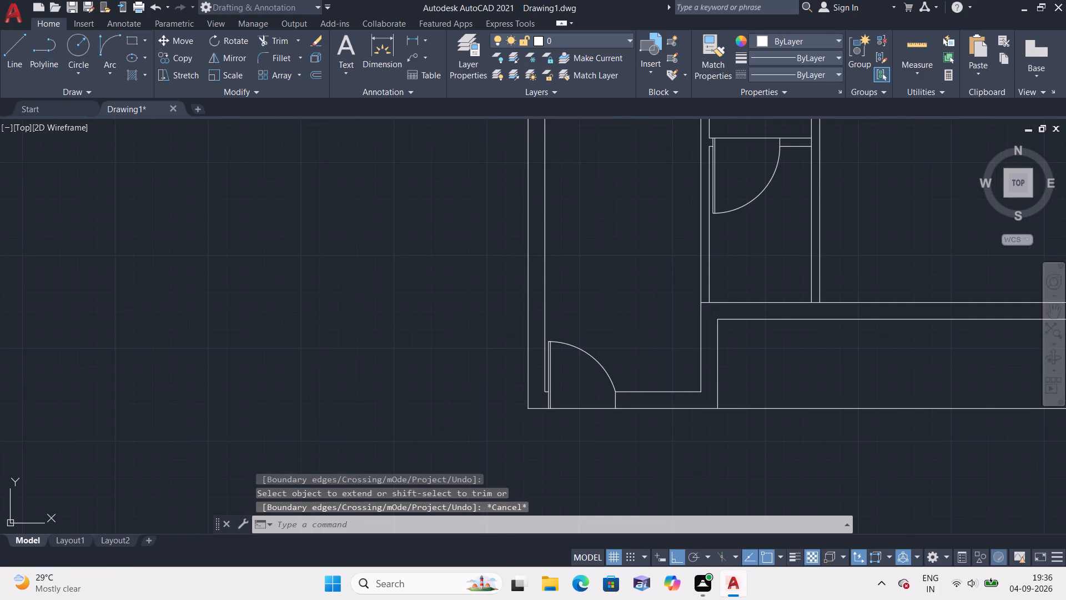
Check the door leaves and their junctions with the walls throughout the plan.
middle_drag(596, 277, 602, 377)
middle_drag(601, 228, 583, 315)
scroll(519, 248, up, 2)
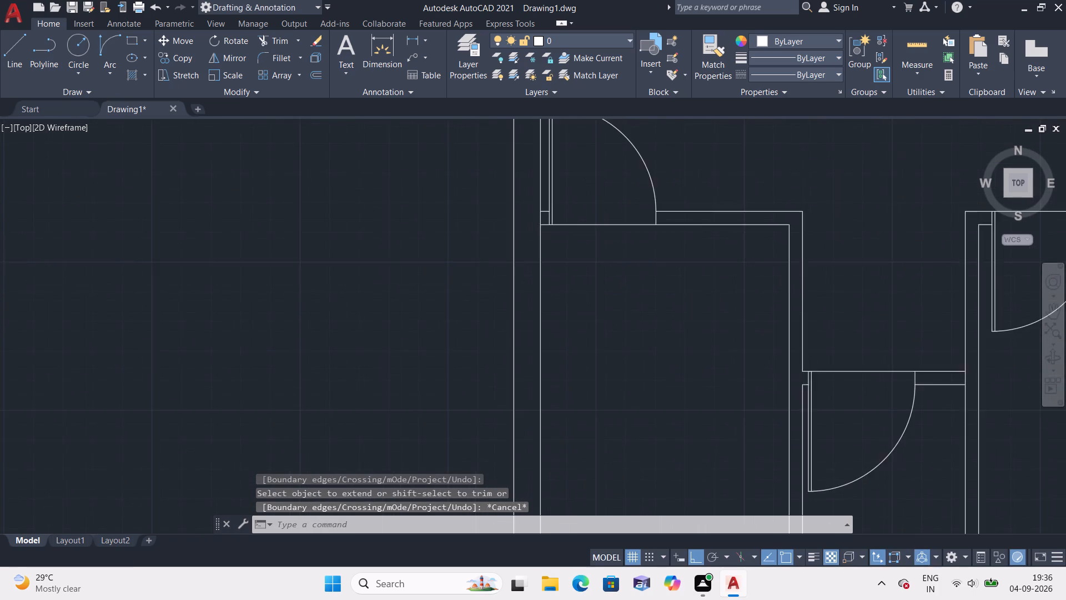
scroll(585, 231, down, 4)
scroll(597, 216, up, 3)
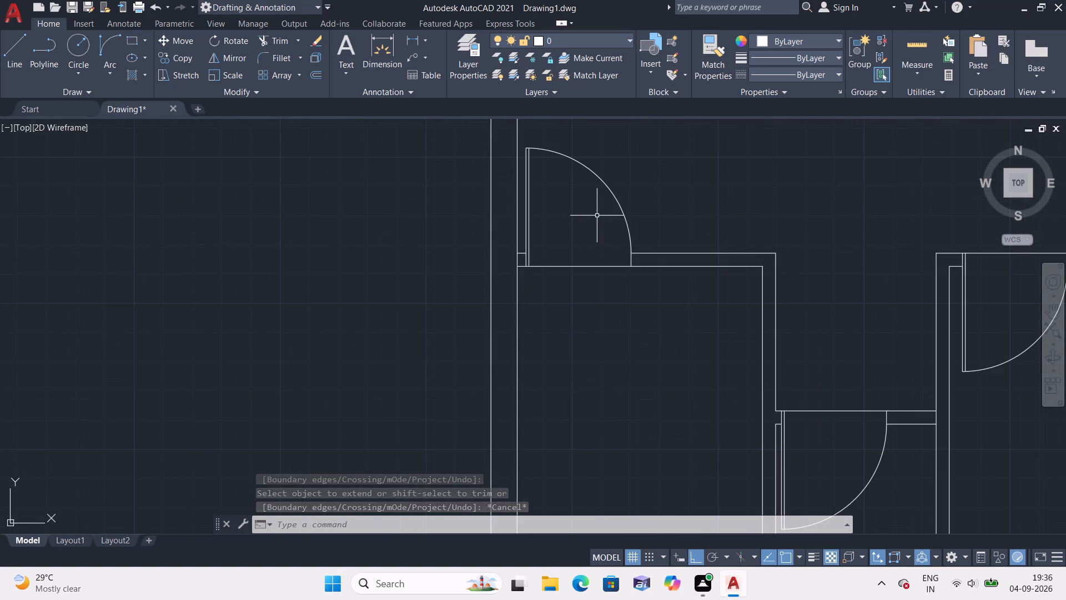
scroll(611, 194, down, 1)
middle_drag(607, 208, 461, 400)
scroll(642, 187, up, 1)
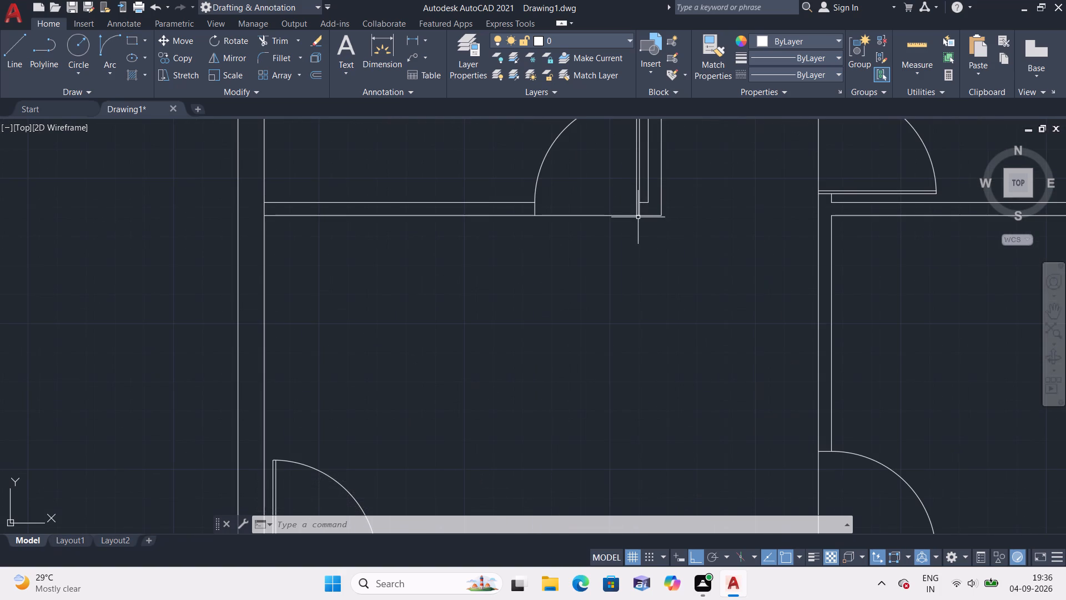
scroll(638, 217, down, 2)
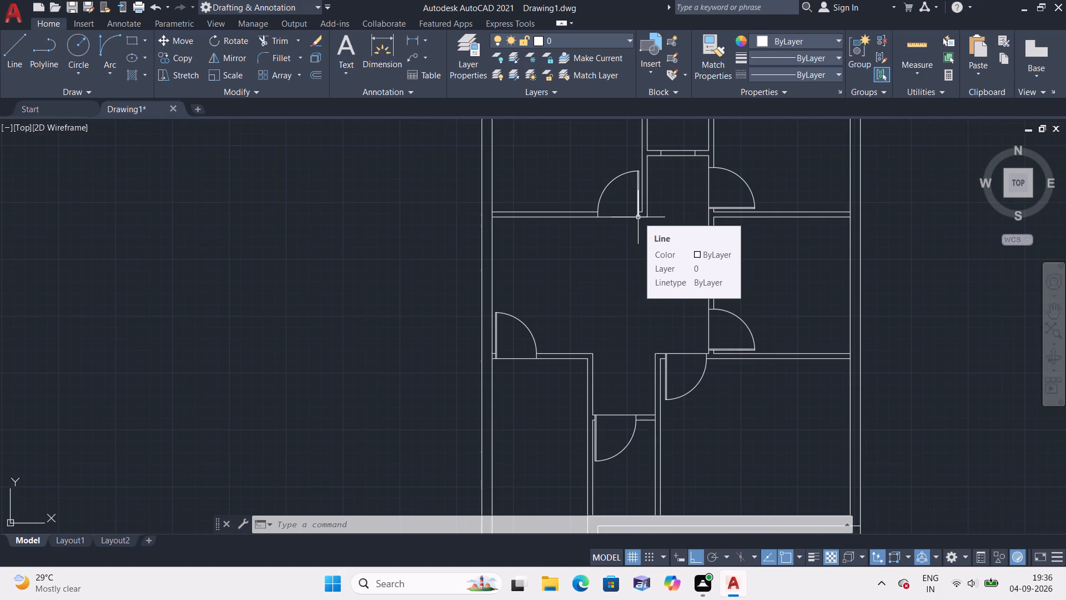
With Ortho off, draw two crossing diagonal lines between the corners of the opening in the top middle room's lower wall.
text(l)
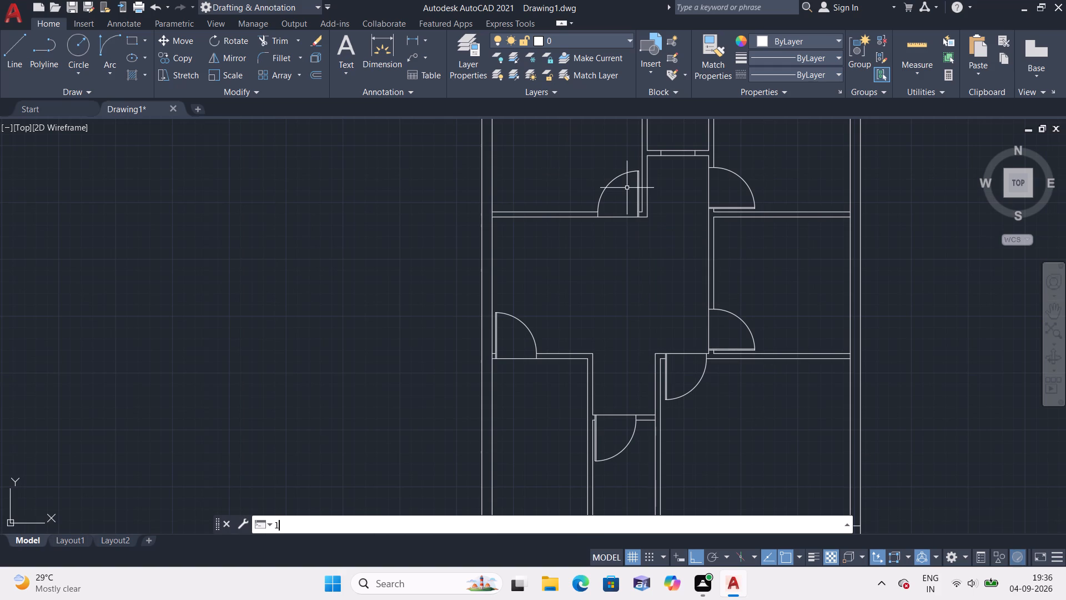
key(space)
middle_drag(641, 183, 635, 211)
scroll(676, 196, up, 3)
middle_drag(650, 201, 645, 216)
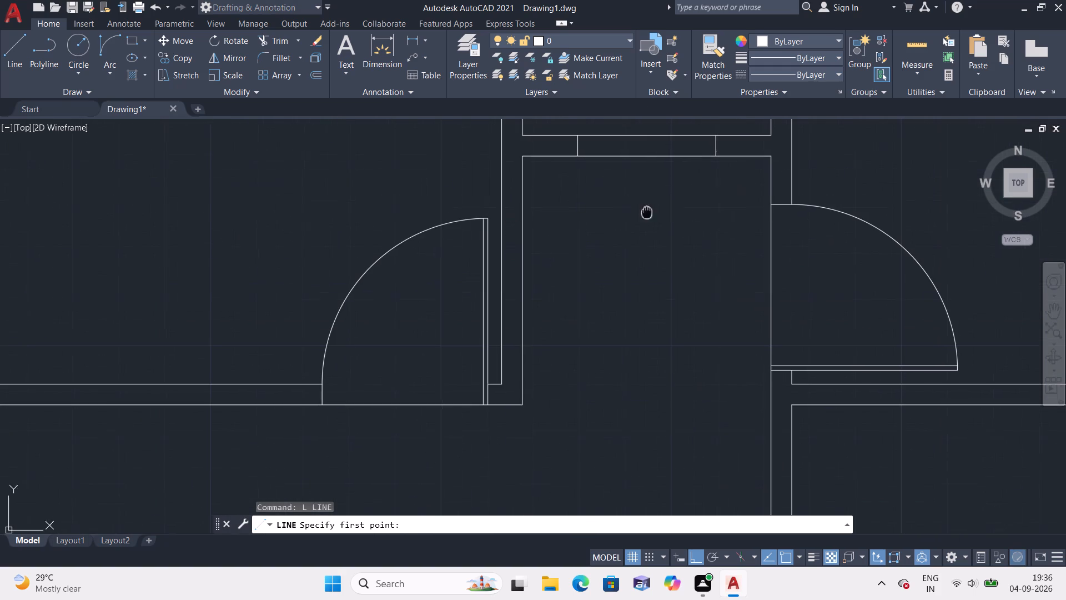
middle_drag(645, 216, 611, 300)
click(537, 227)
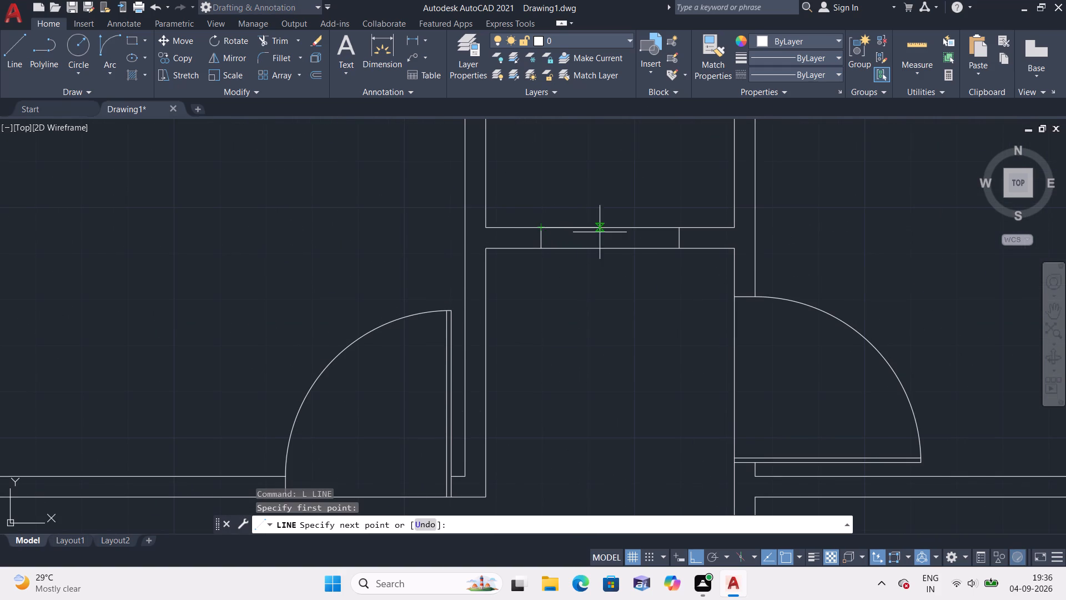
key(F8)
click(681, 251)
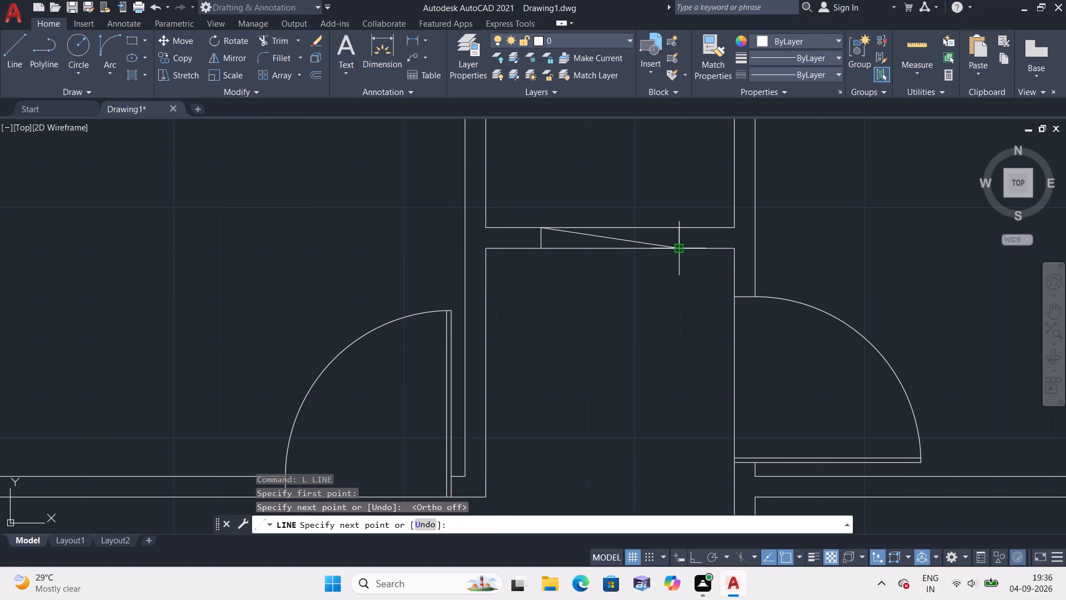
key(space)
key(space)
click(680, 230)
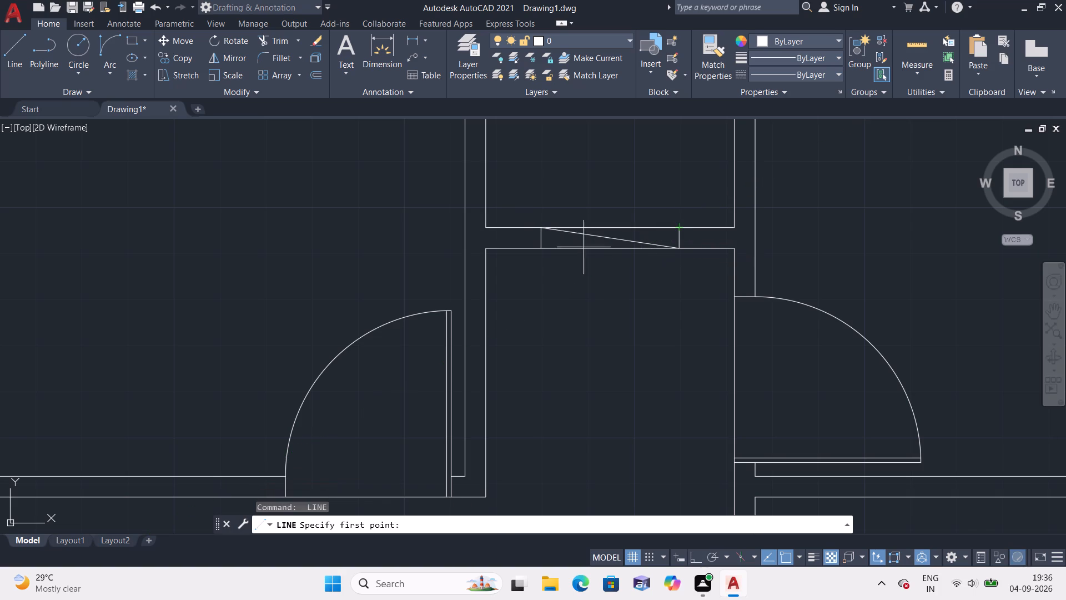
click(537, 244)
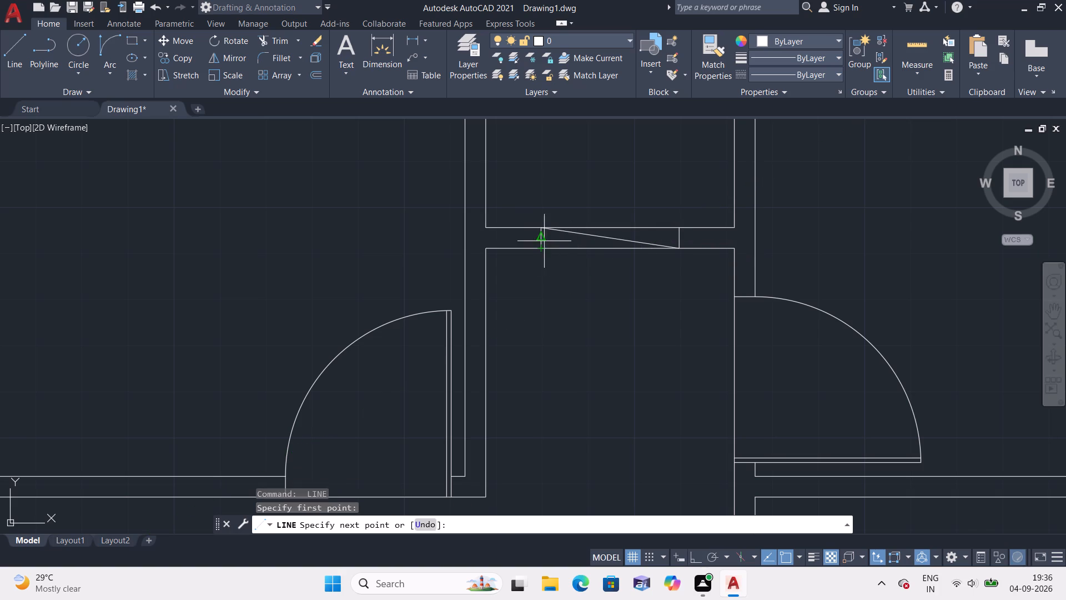
click(676, 231)
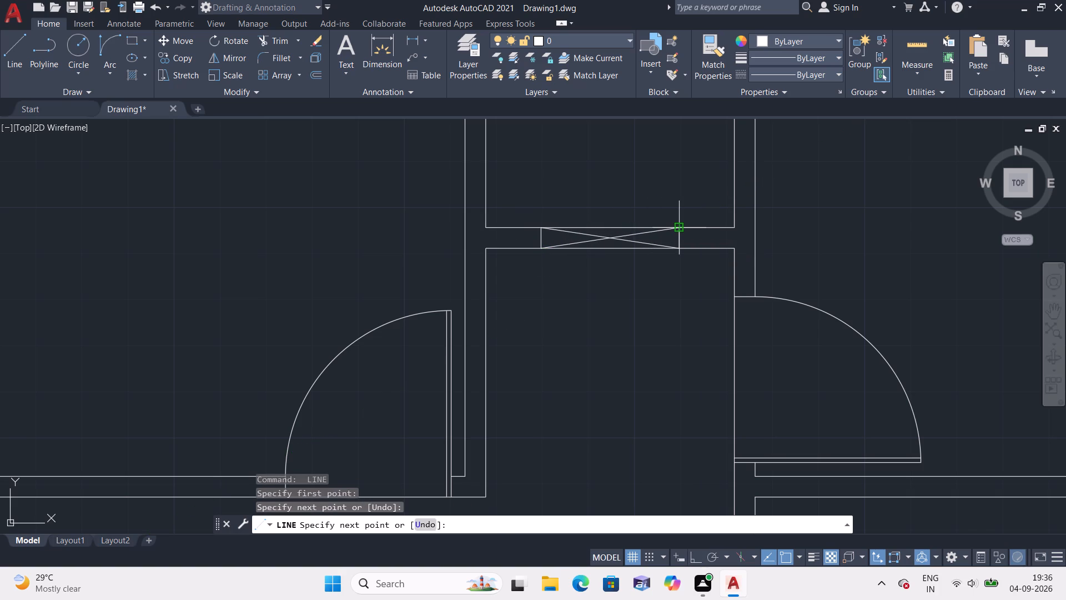
key(Escape)
Examine where the diagonals meet the right-hand corners of the top middle room's opening.
scroll(646, 226, up, 1)
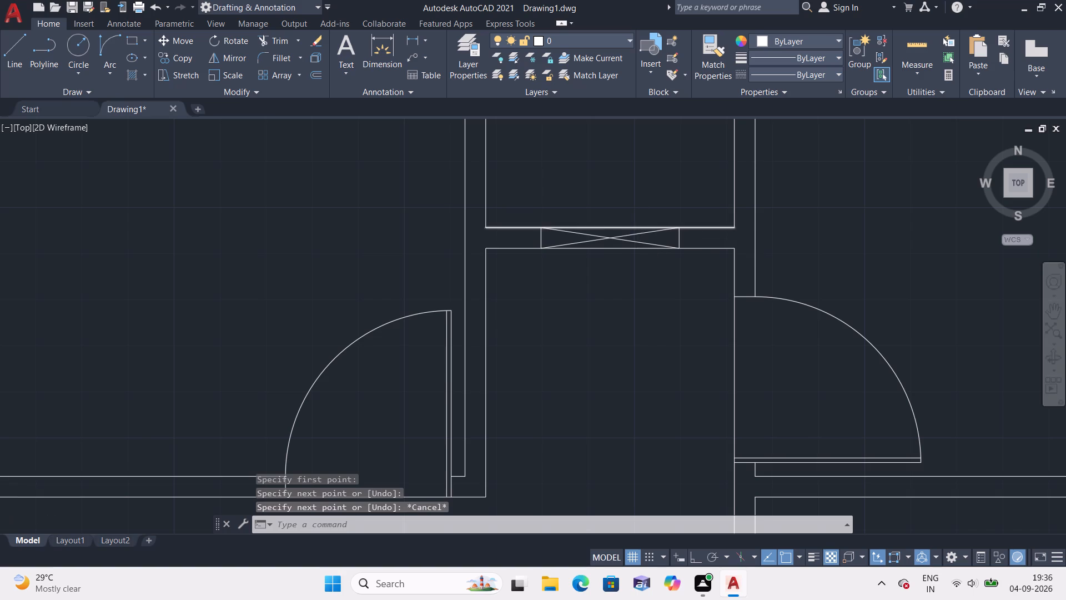
scroll(656, 236, up, 3)
scroll(740, 223, up, 2)
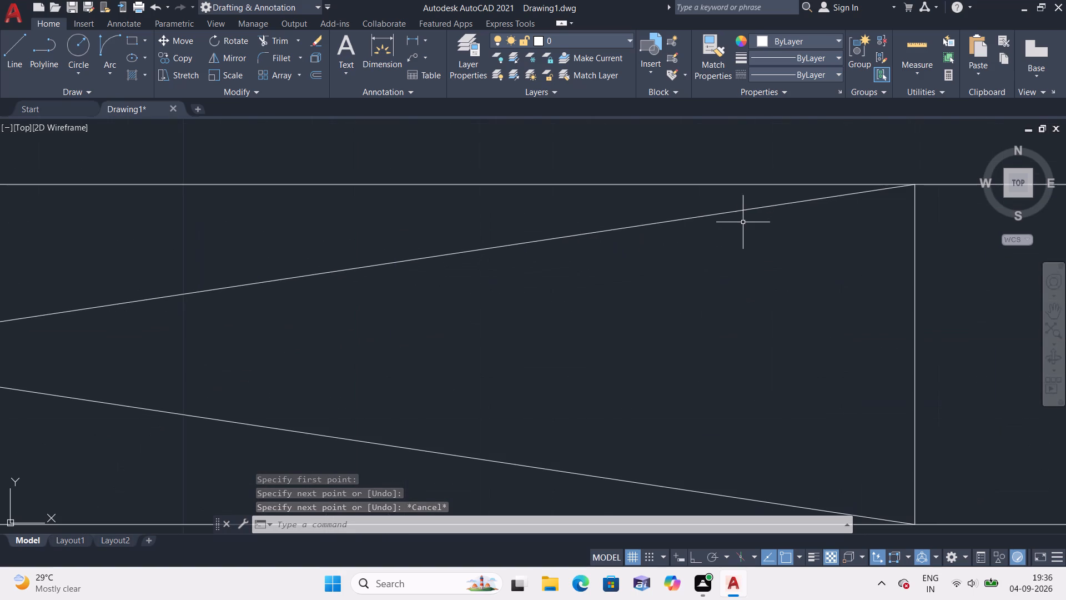
scroll(814, 207, up, 3)
middle_drag(818, 208, 494, 334)
scroll(494, 335, down, 1)
click(620, 293)
scroll(722, 284, up, 4)
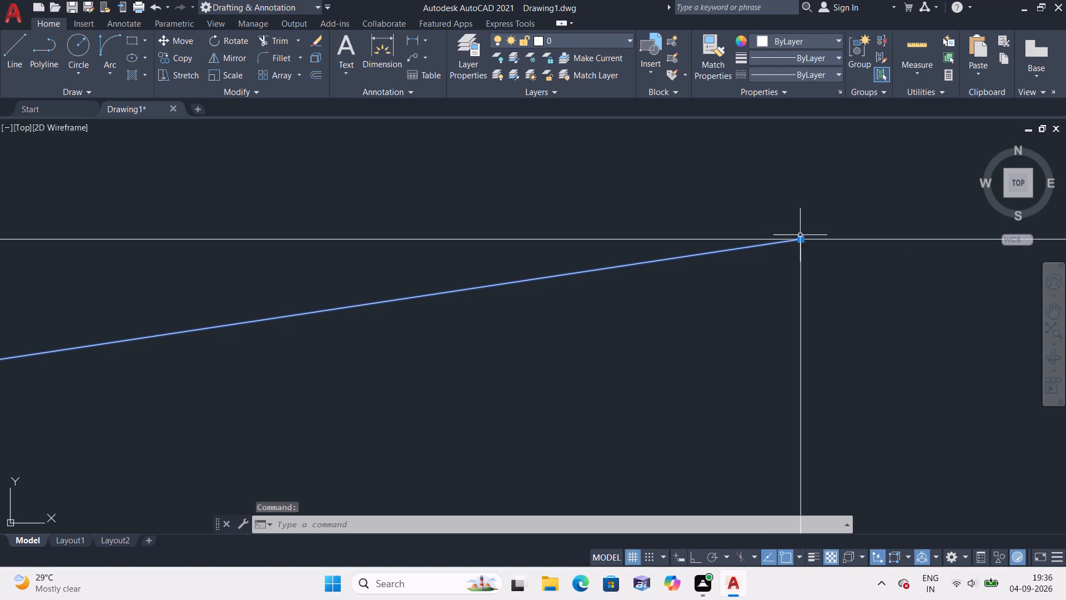
key(Escape)
scroll(693, 277, down, 6)
scroll(515, 327, down, 6)
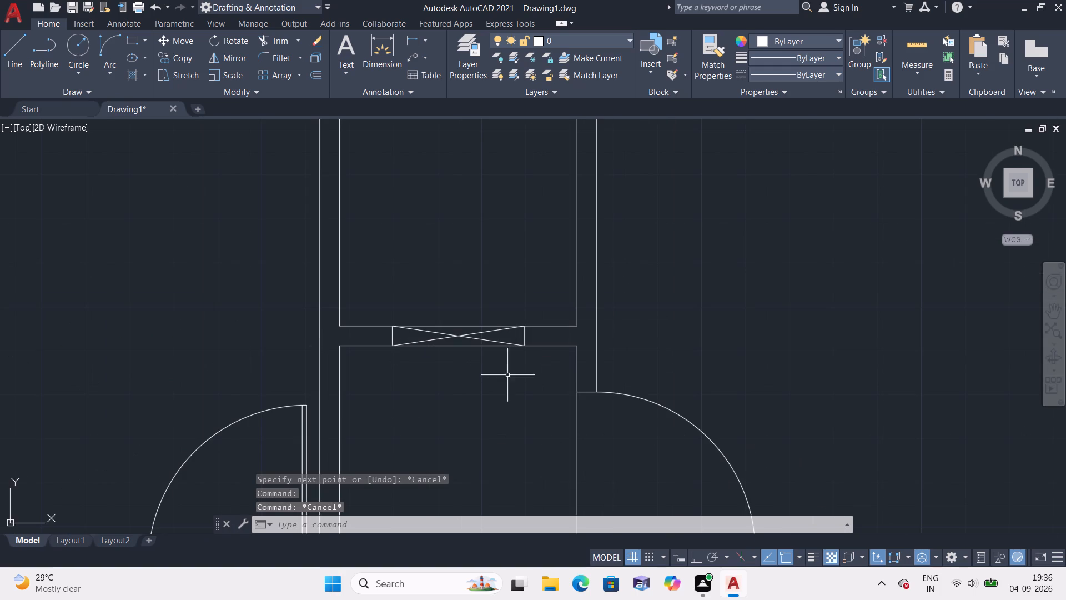
scroll(507, 375, down, 1)
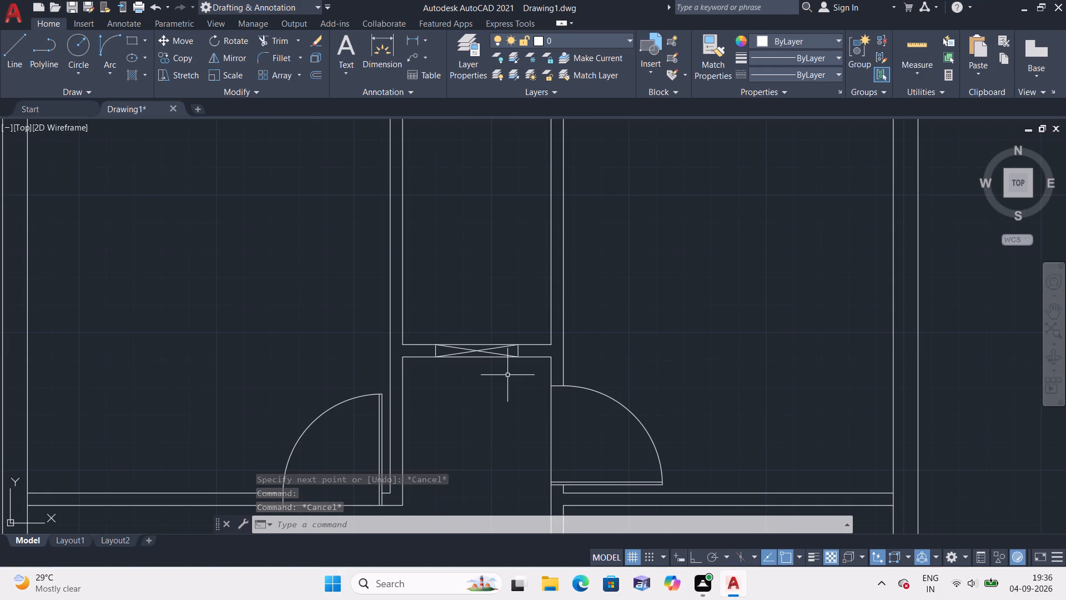
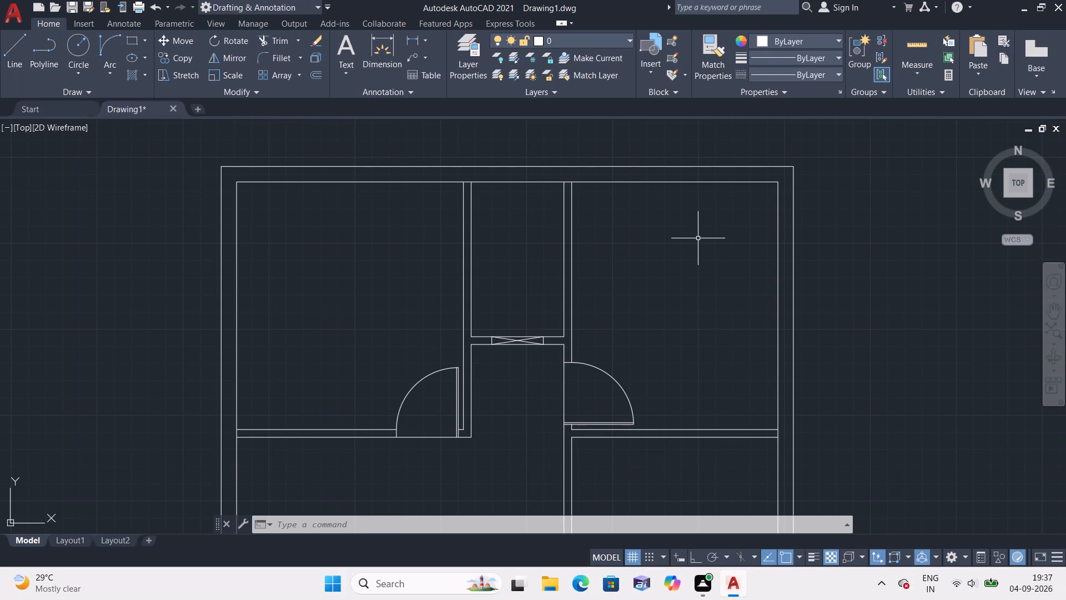
With Ortho on, draw a closed upright rectangle 9" wide and 5' tall from lines in the empty space right of the plan.
scroll(439, 325, down, 1)
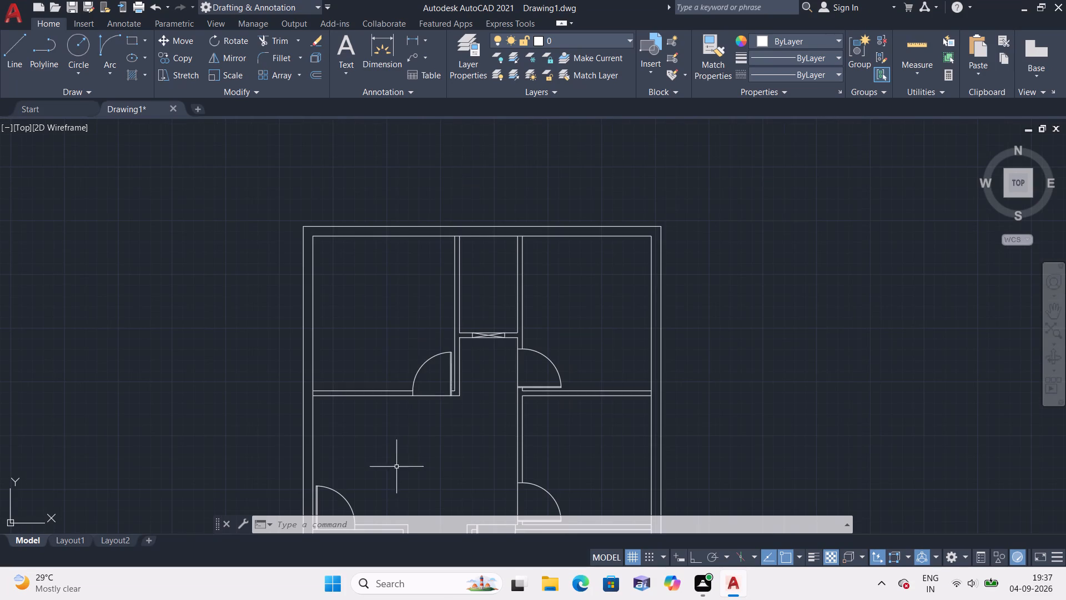
click(390, 530)
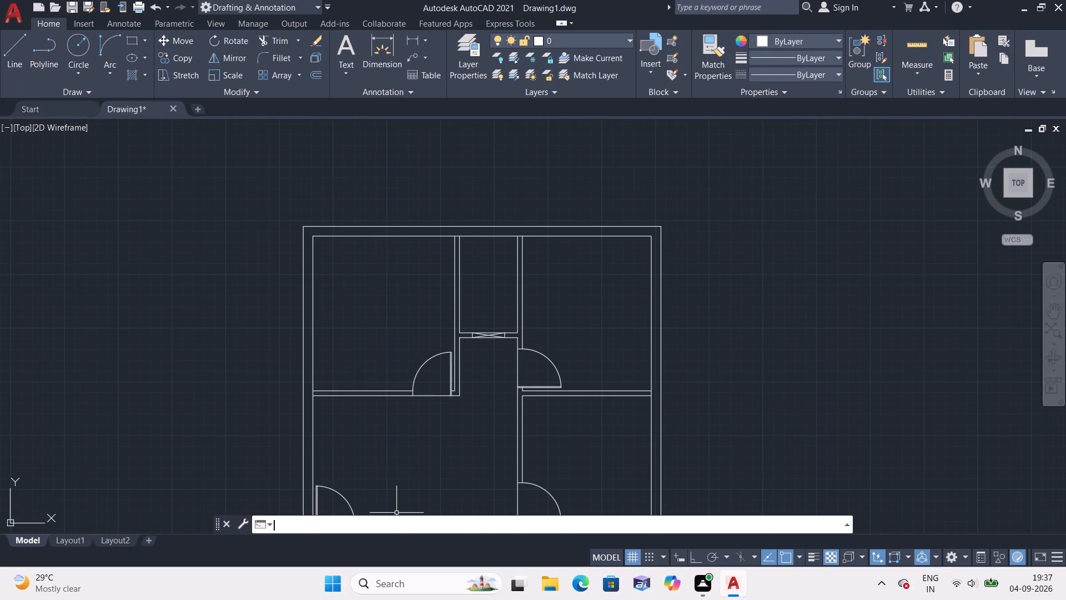
text(l)
key(space)
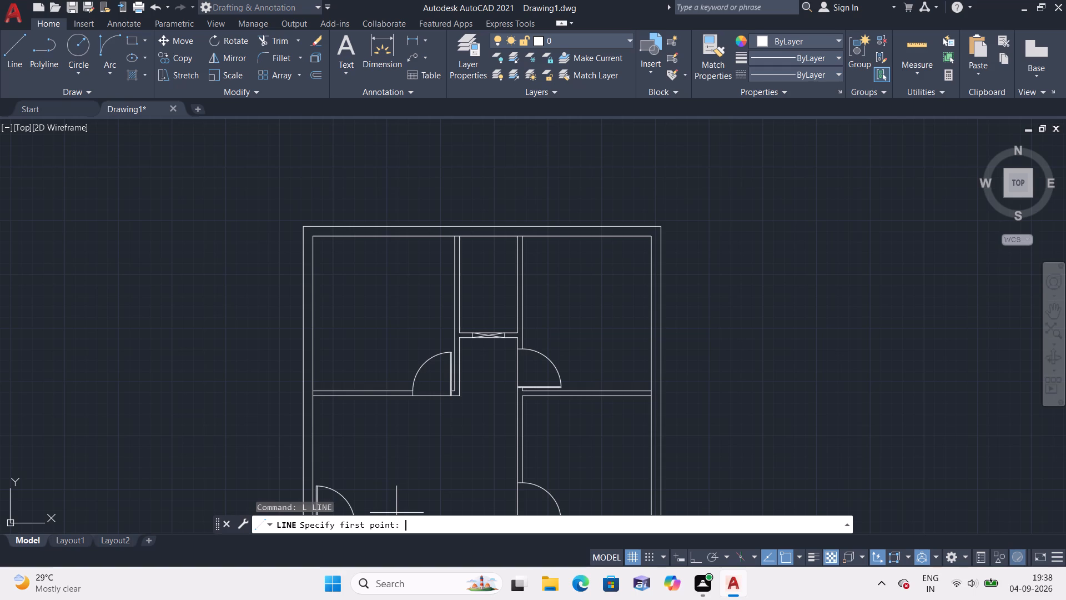
scroll(469, 473, down, 1)
scroll(670, 424, down, 1)
click(712, 322)
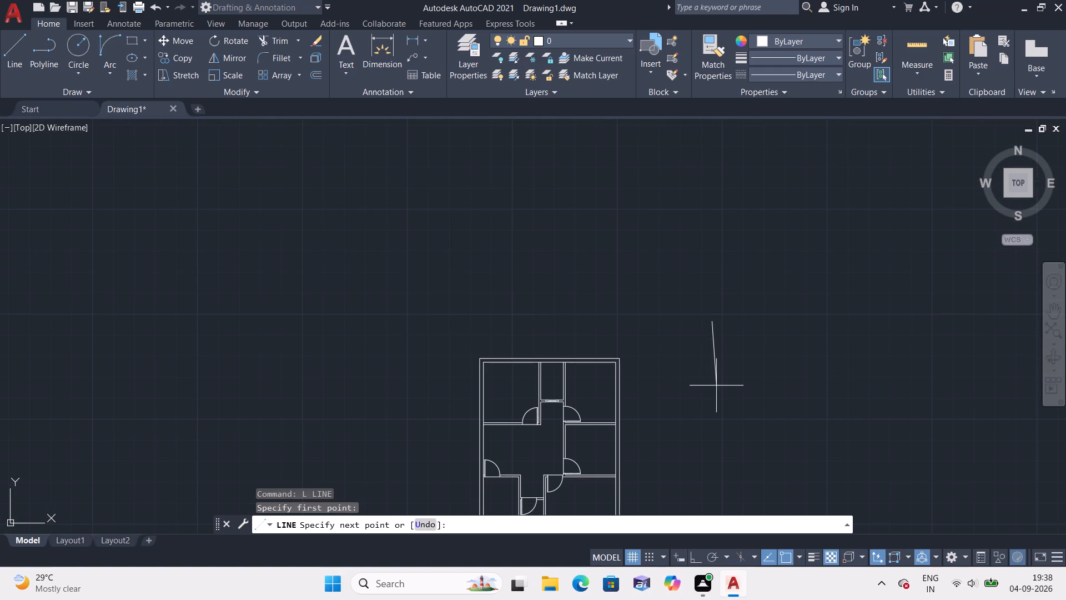
key(F8)
key(5)
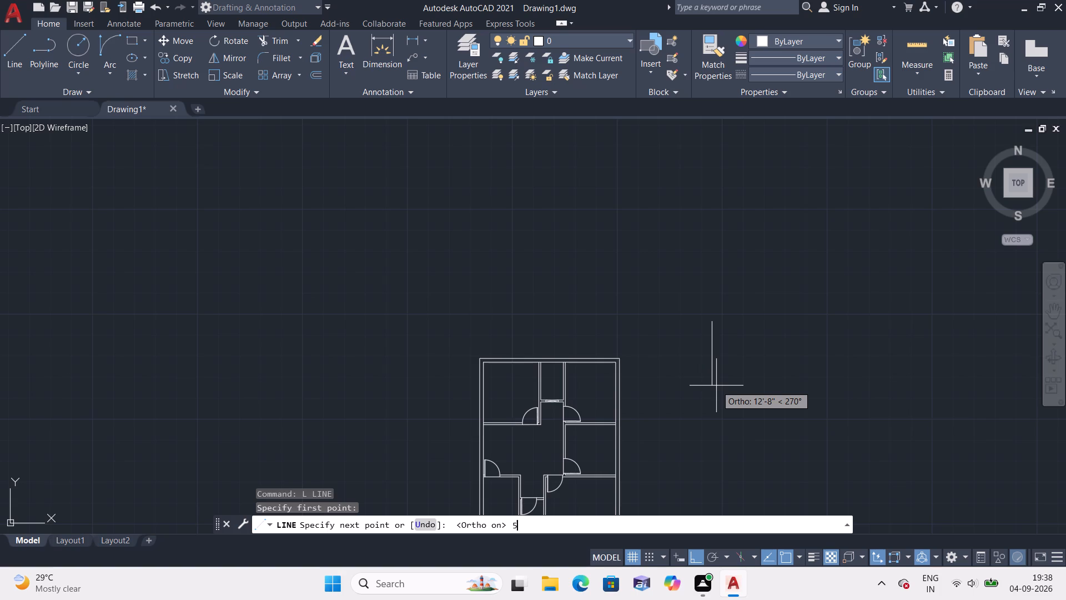
key(apostrophe)
key(space)
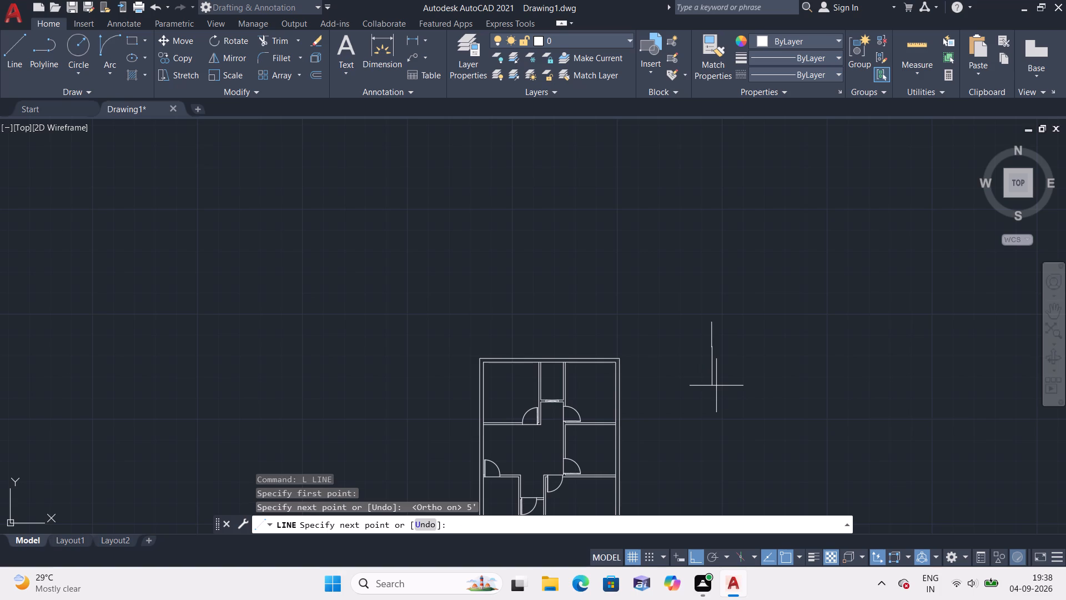
key(9)
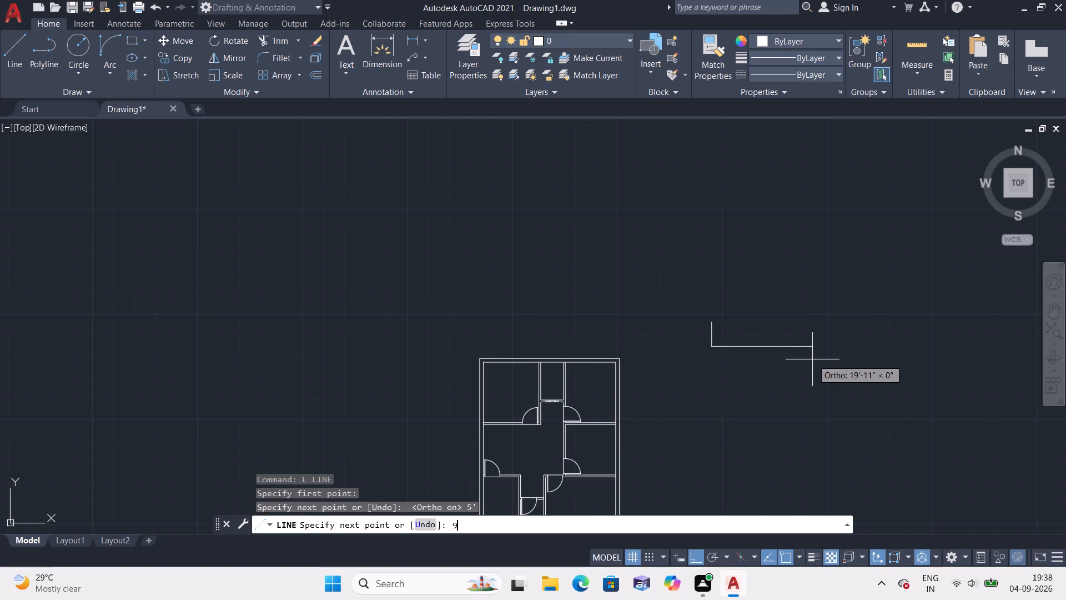
key(shift+quotedbl)
key(space)
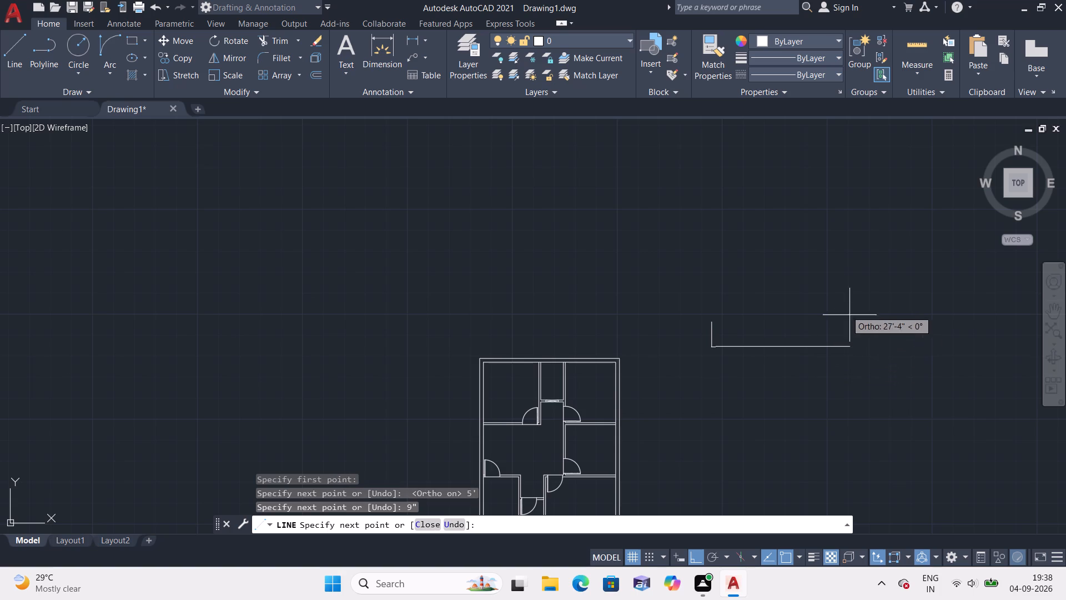
key(5)
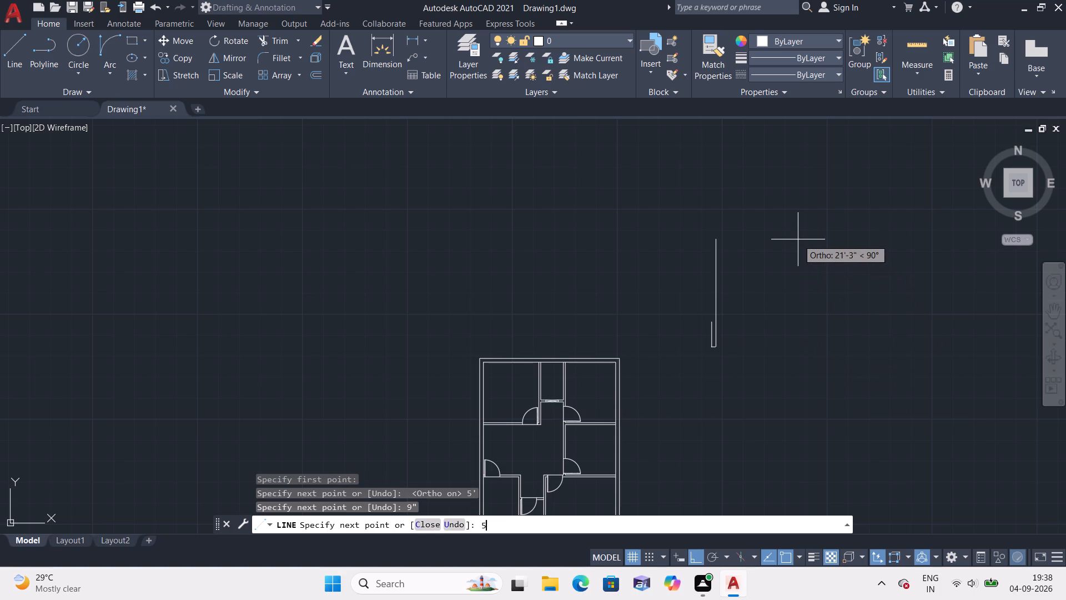
key(apostrophe)
key(space)
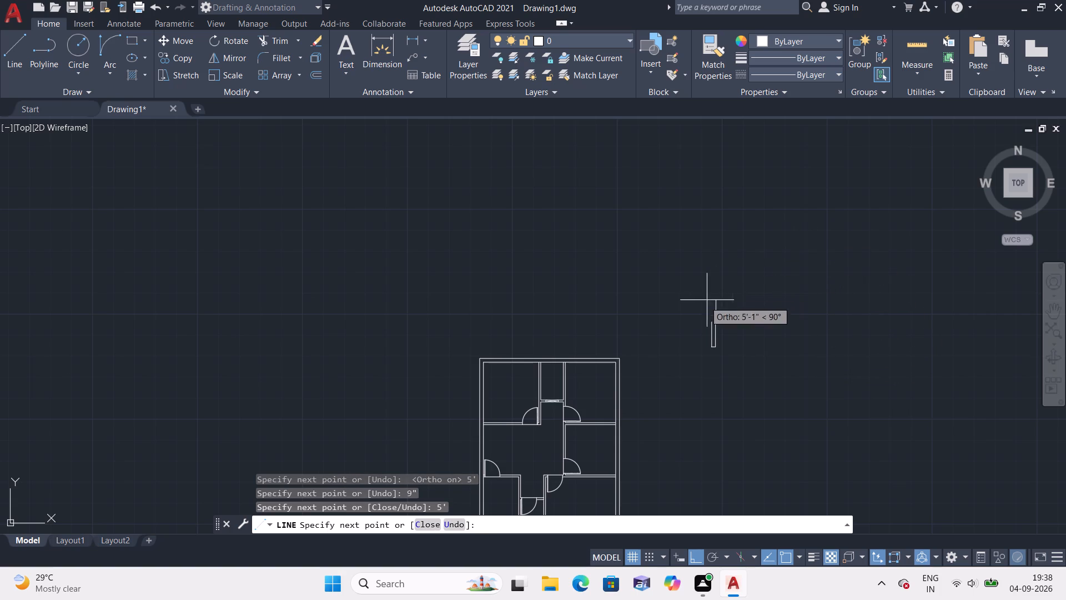
key(9)
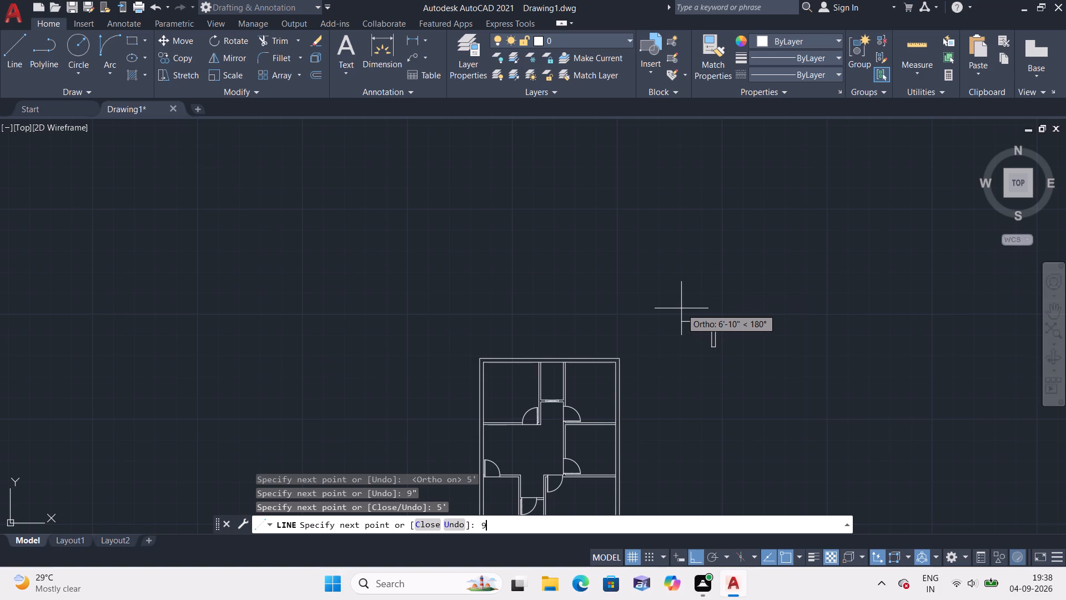
key(shift+quotedbl)
key(space)
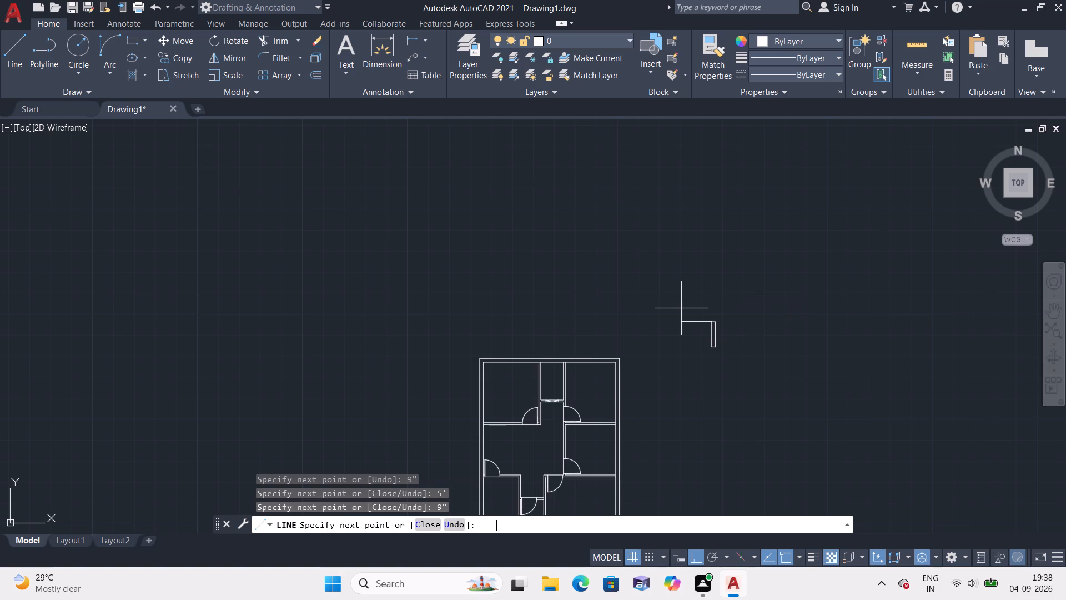
key(Escape)
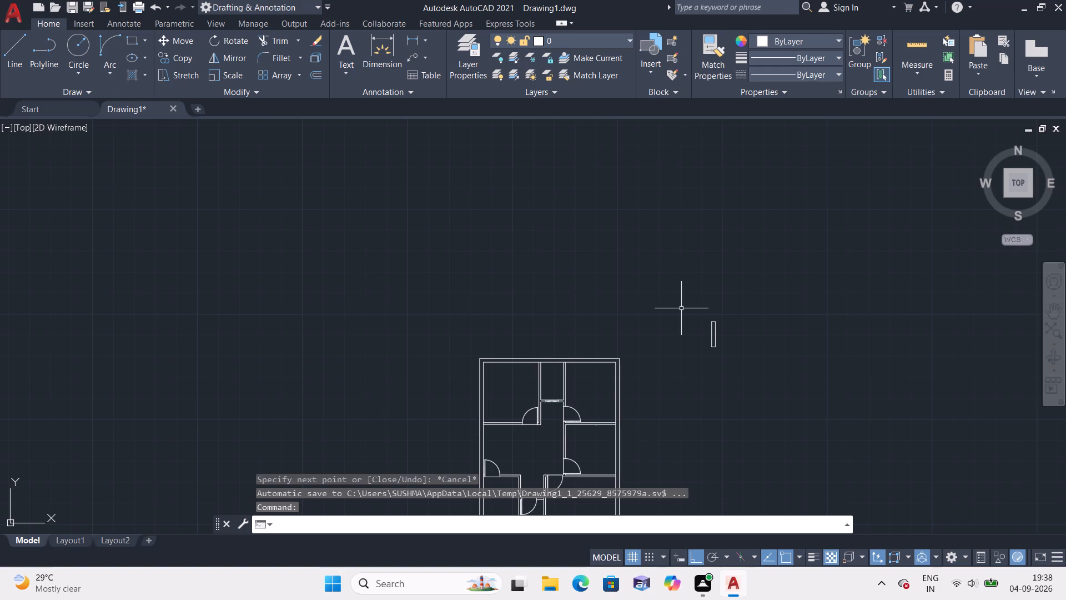
Draw a second closed upright rectangle from lines, 9" wide and 3' tall, below the 5' rectangle outside the plan.
text(l)
key(space)
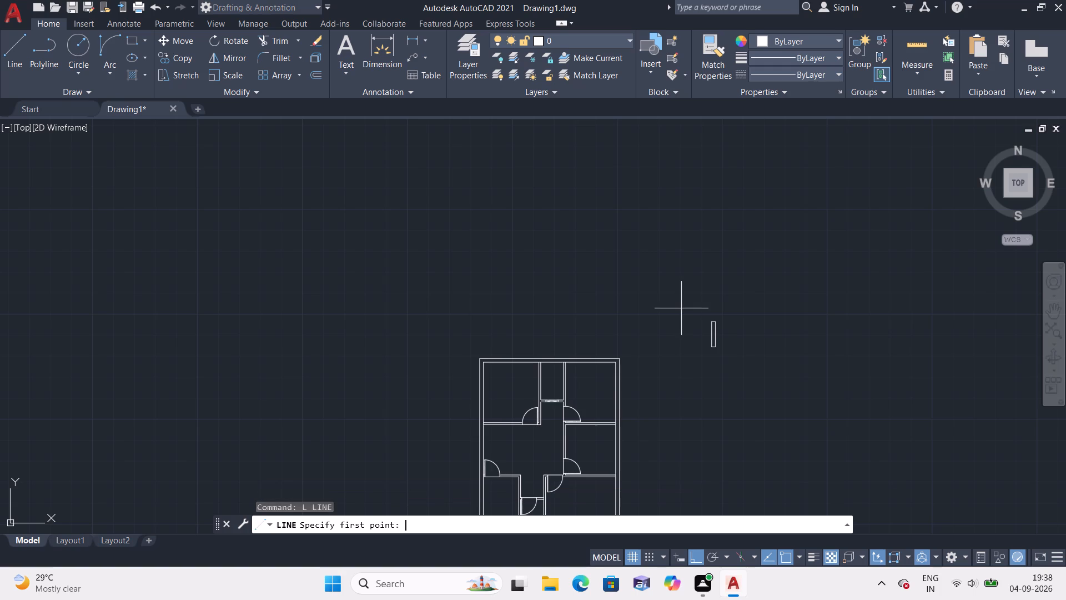
click(730, 386)
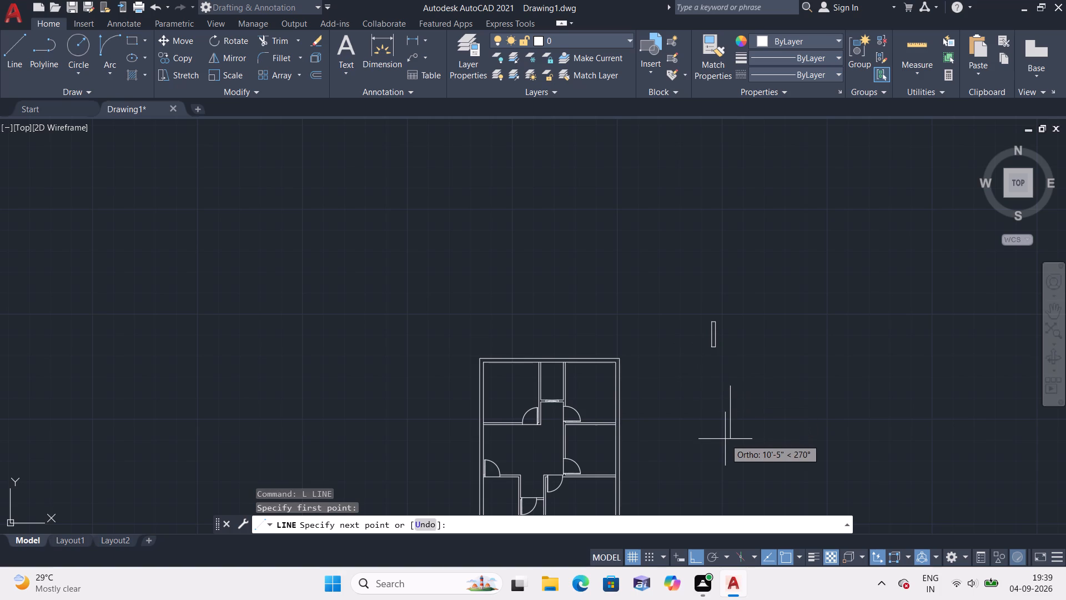
key(3)
key(apostrophe)
key(space)
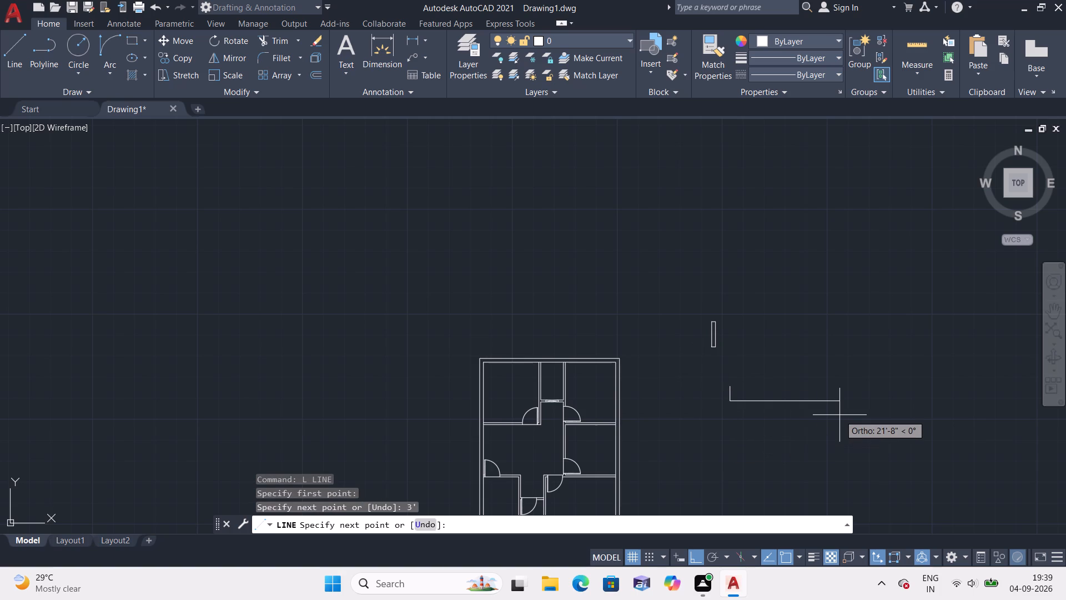
key(9)
key(shift+quotedbl)
key(space)
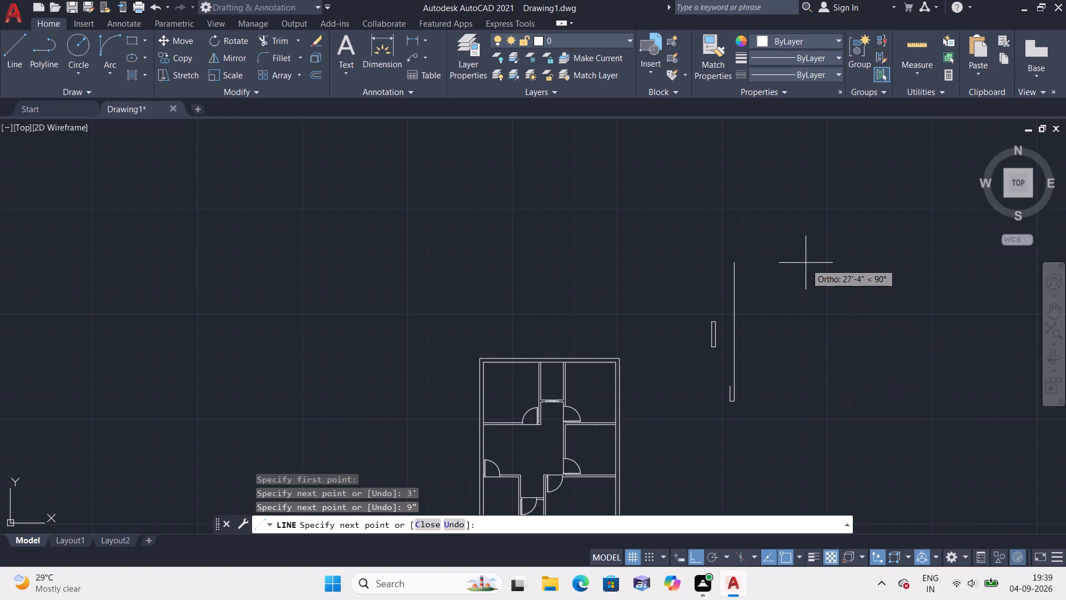
key(3)
key(apostrophe)
key(space)
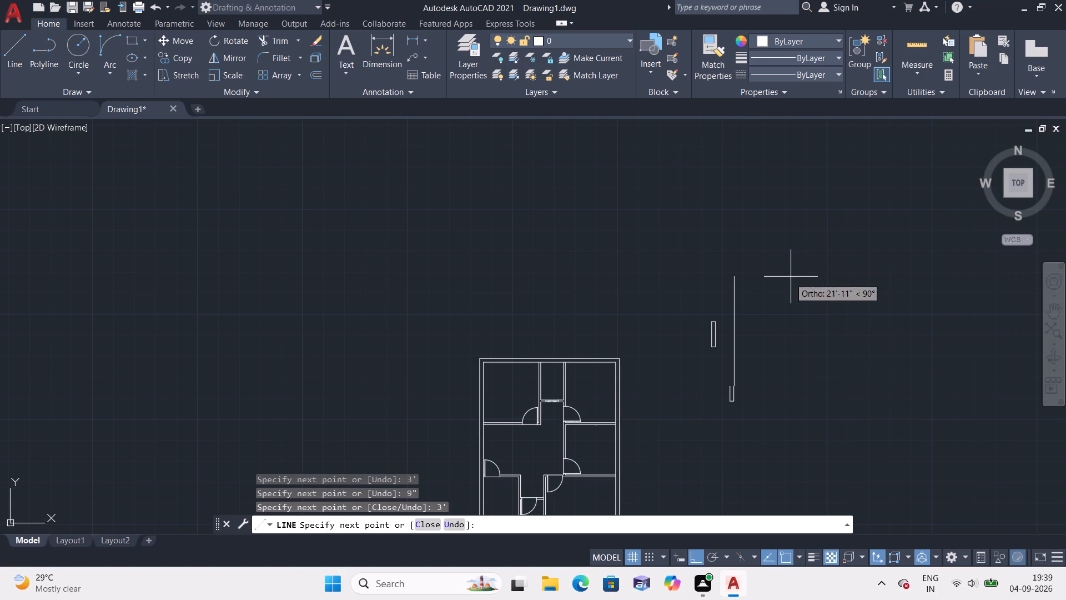
key(9)
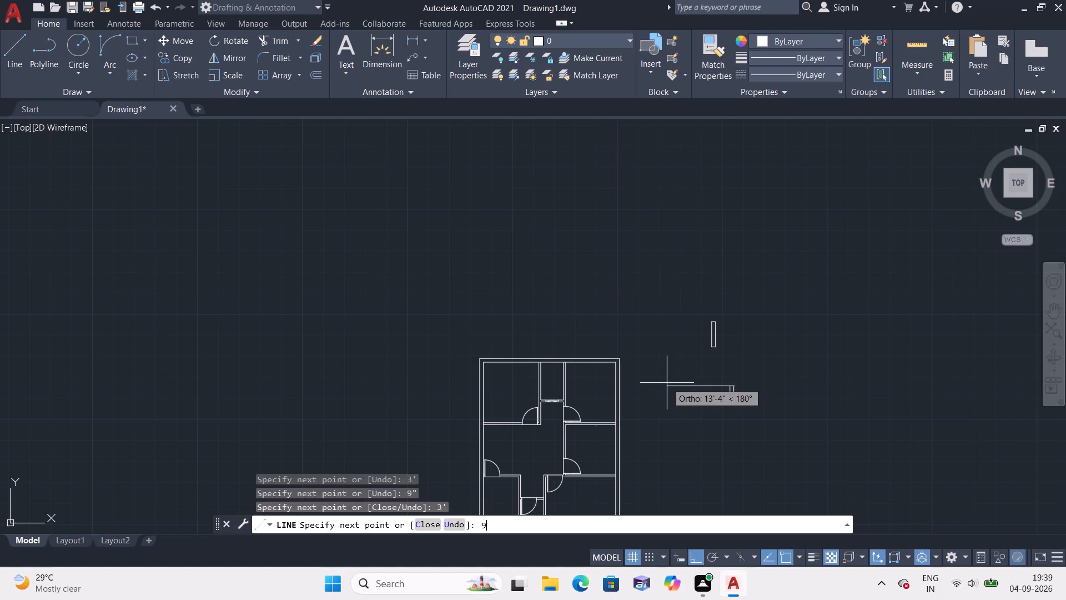
text(")
key(space)
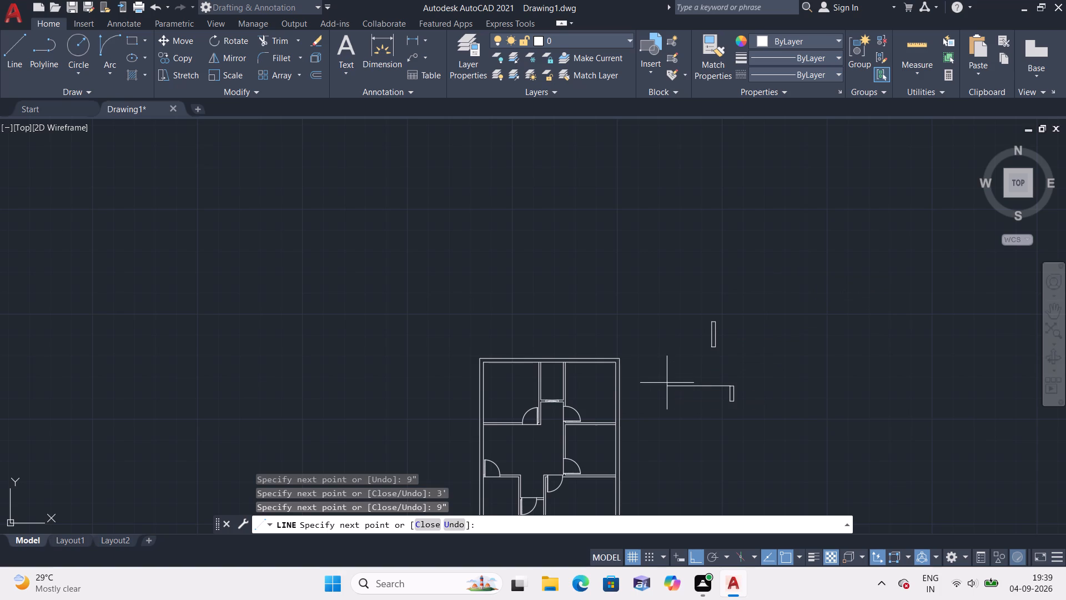
key(Escape)
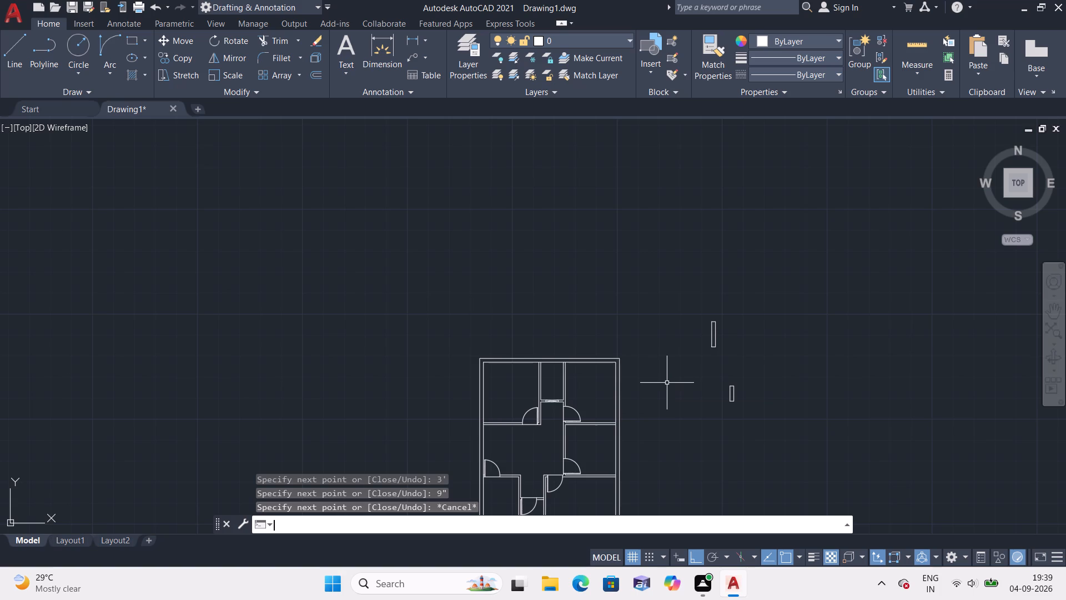
Draw a vertical centre line through the 5' rectangle, from the midpoint of its top edge to the midpoint of its bottom edge.
scroll(667, 383, up, 3)
text(l)
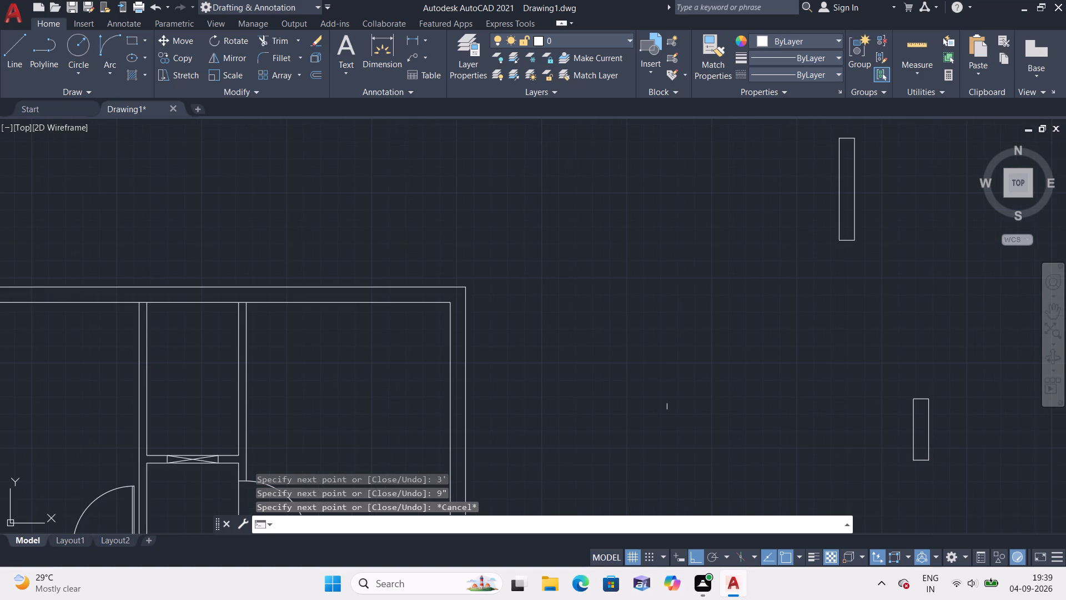
key(space)
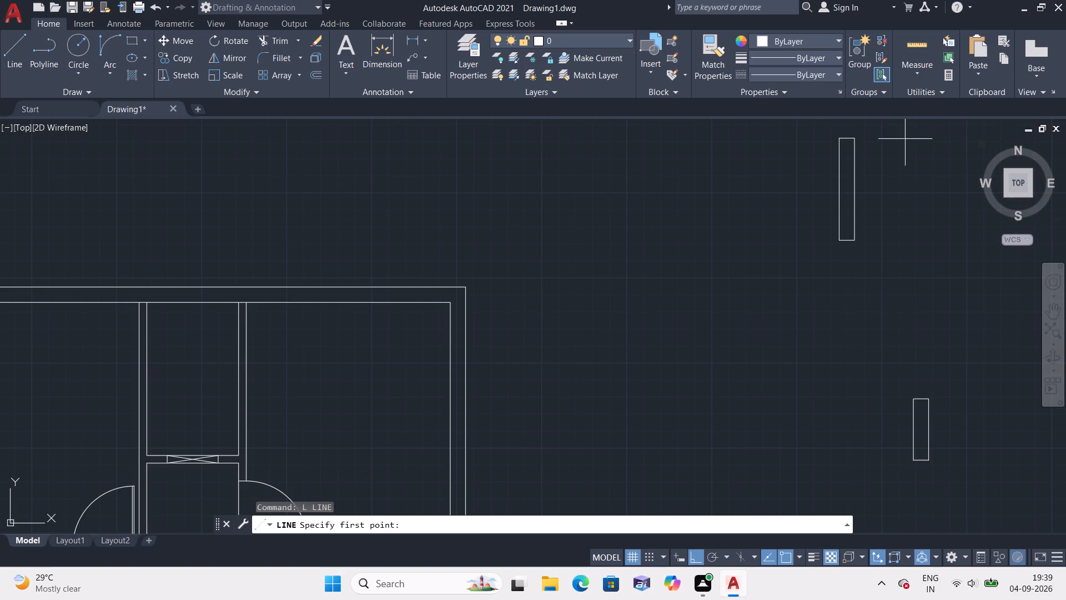
click(848, 139)
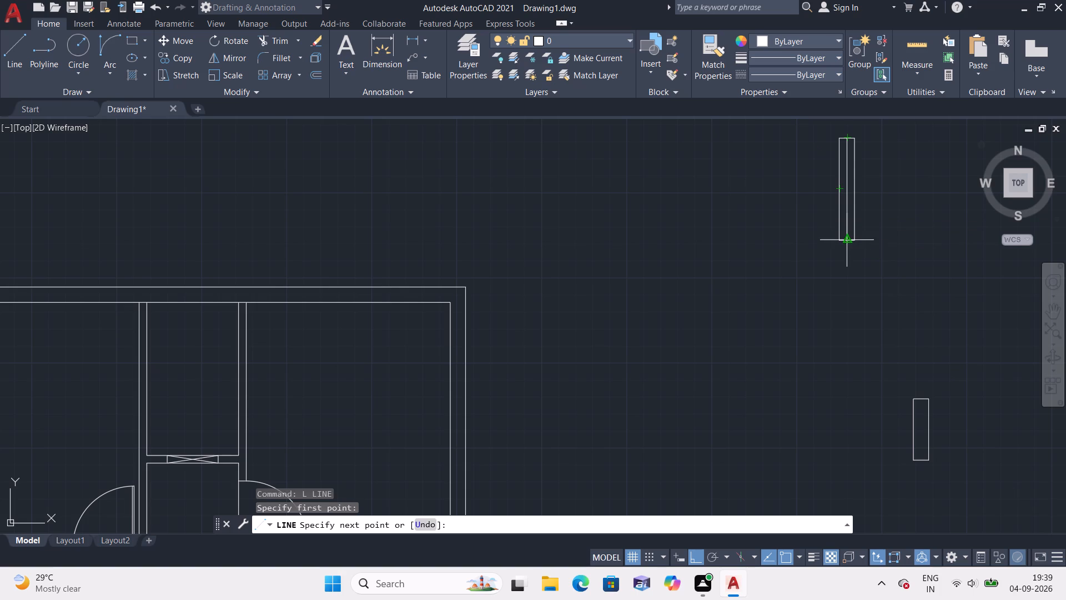
click(846, 239)
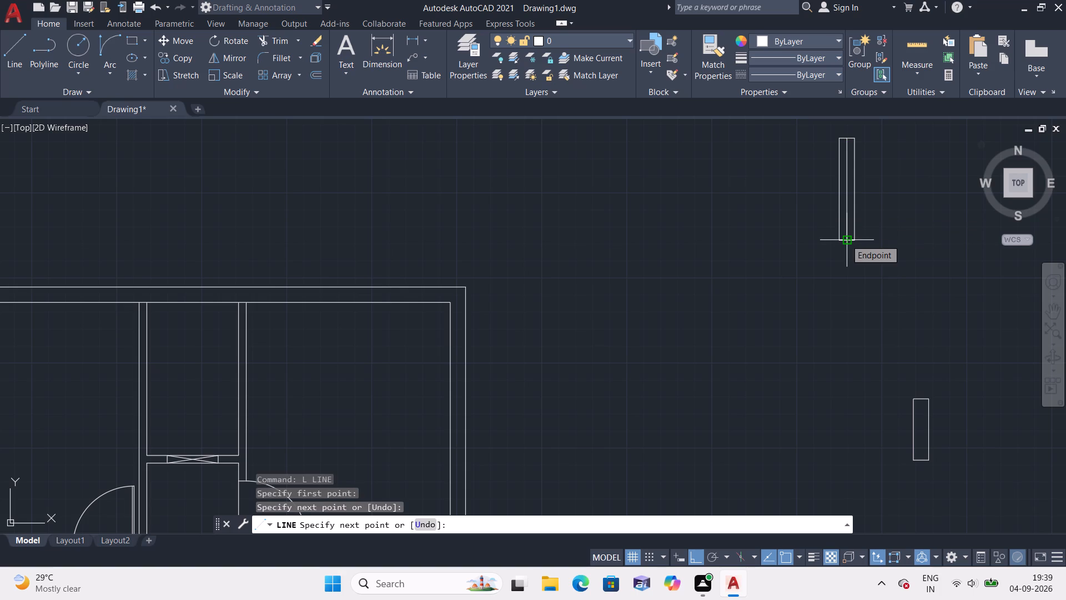
key(space)
Draw a vertical centre line through the 3' rectangle between the midpoints of its top and bottom edges.
key(space)
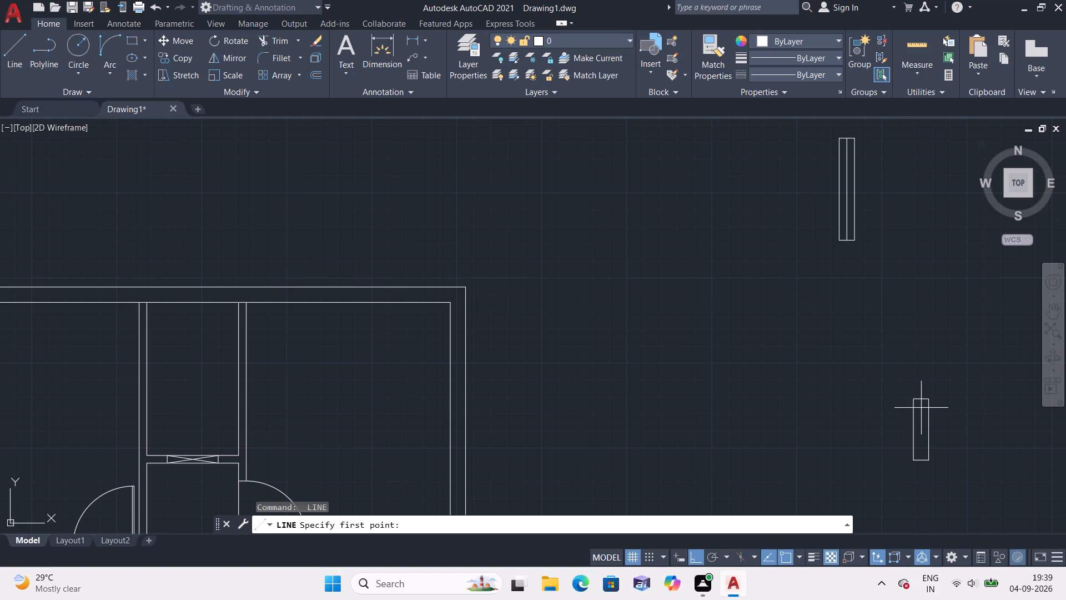
scroll(921, 408, up, 1)
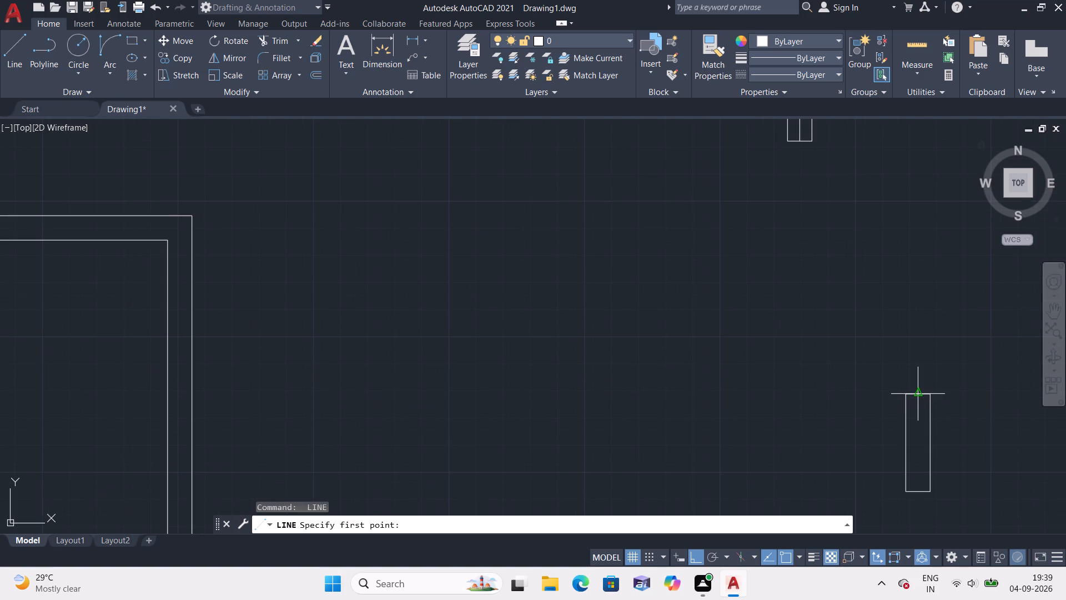
click(922, 398)
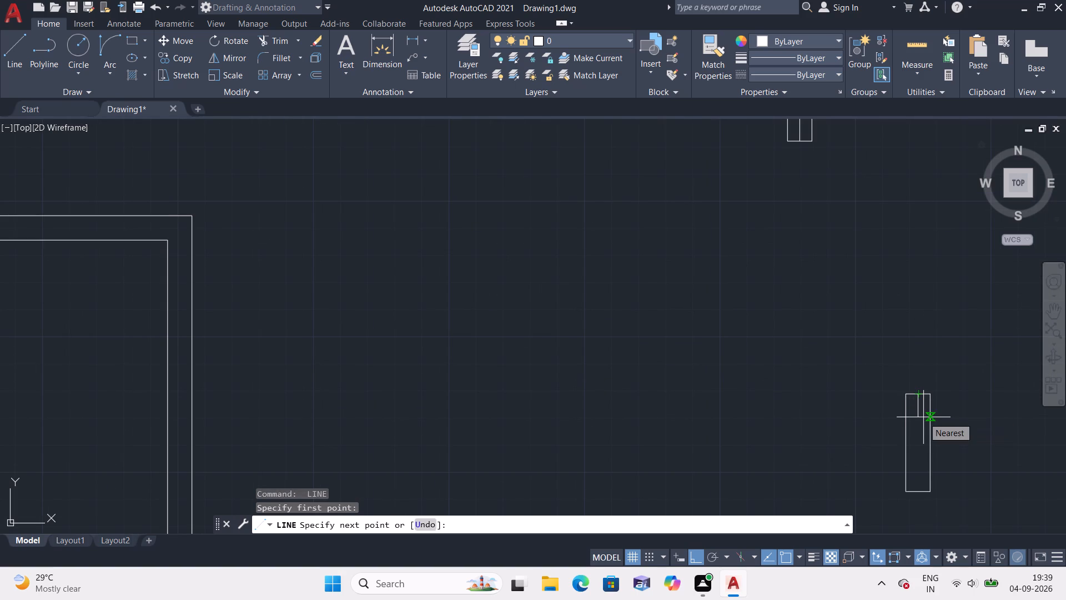
click(917, 491)
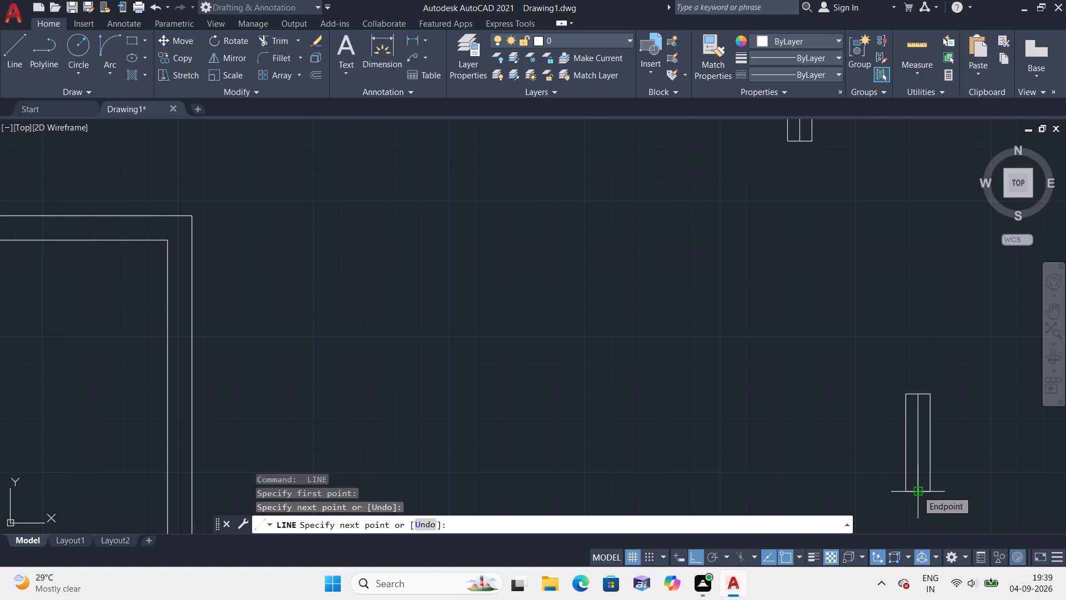
Draw a 2' line straight down and a 9" line rightward from its lower end, between the plan and the window symbols.
key(space)
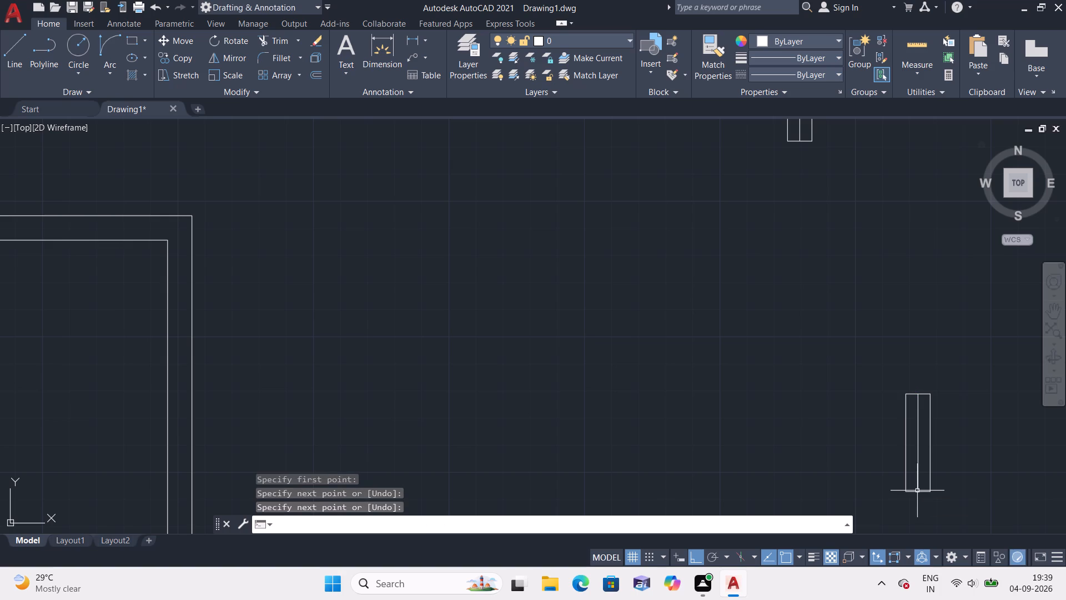
text(l)
key(space)
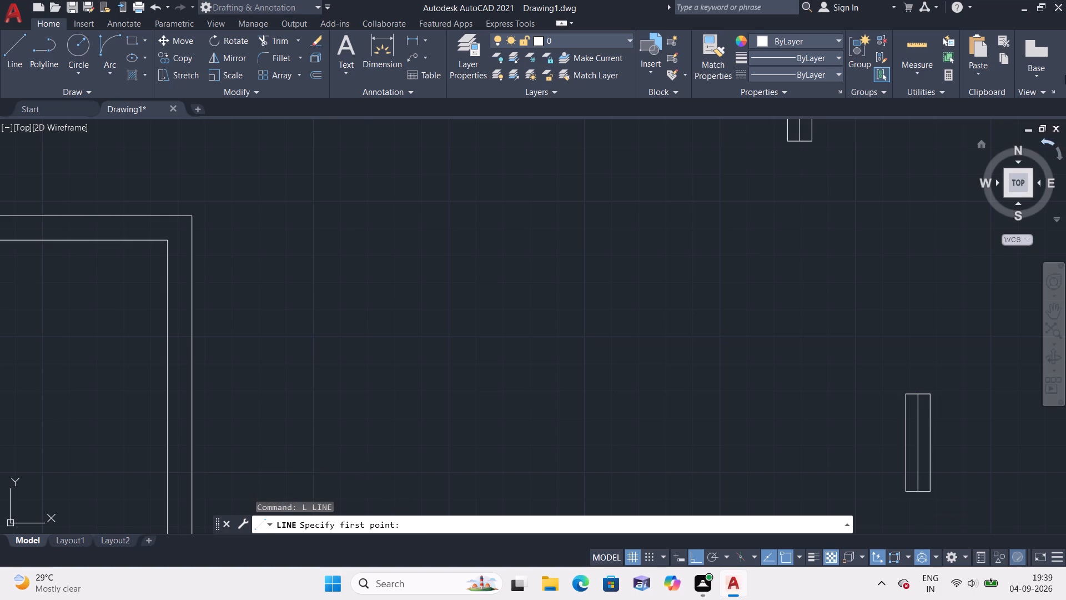
click(714, 188)
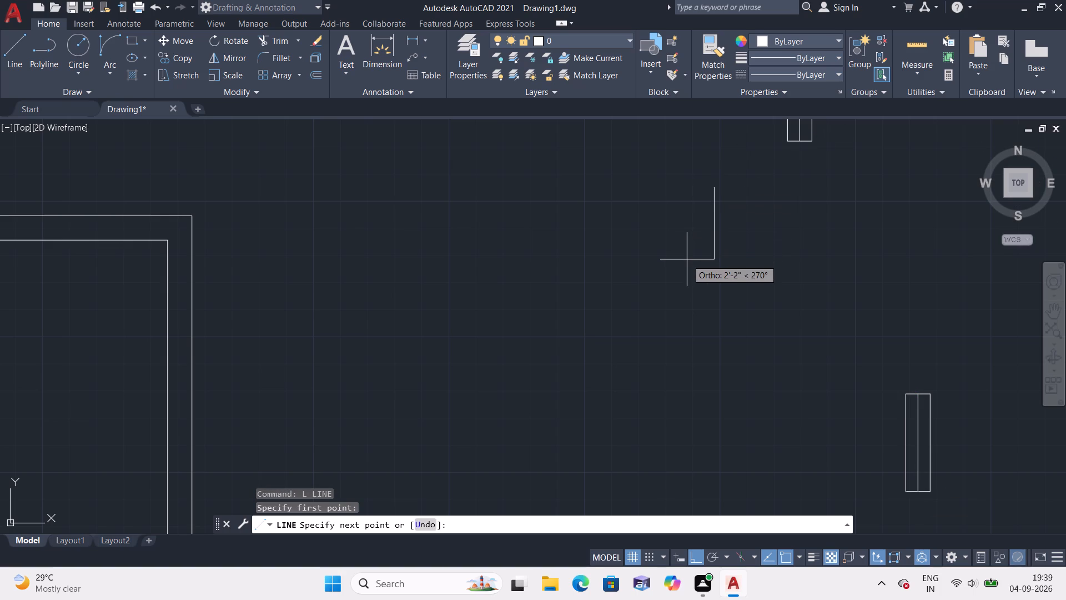
key(2)
text(')
key(space)
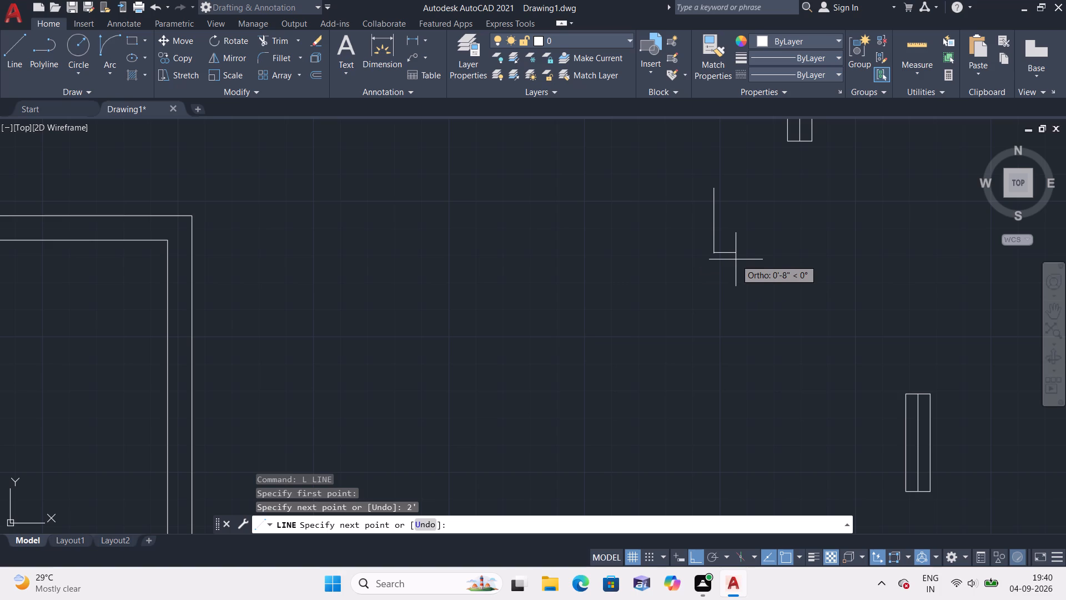
key(9)
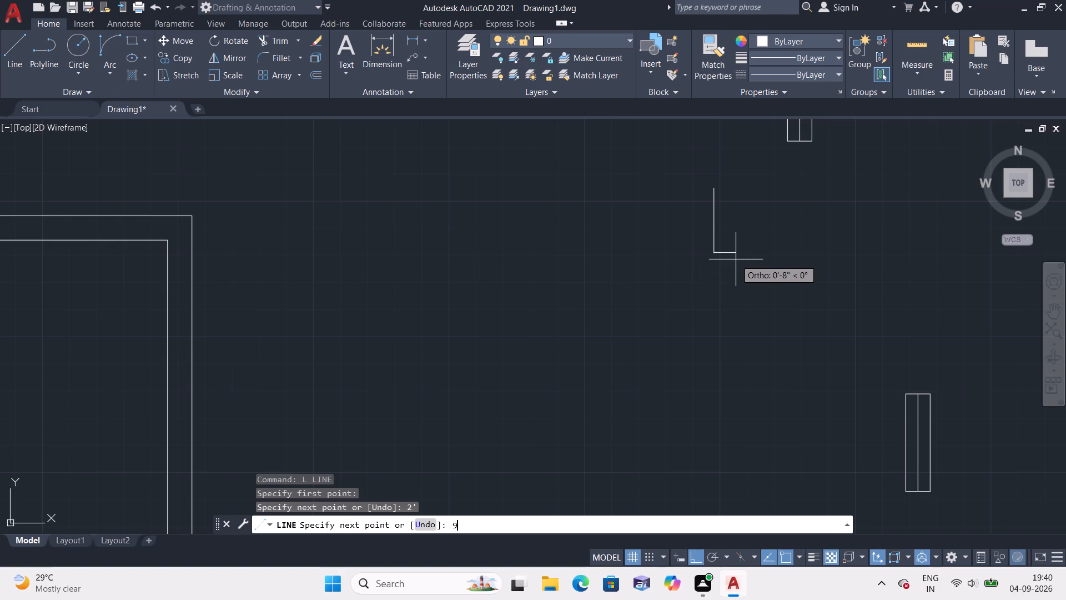
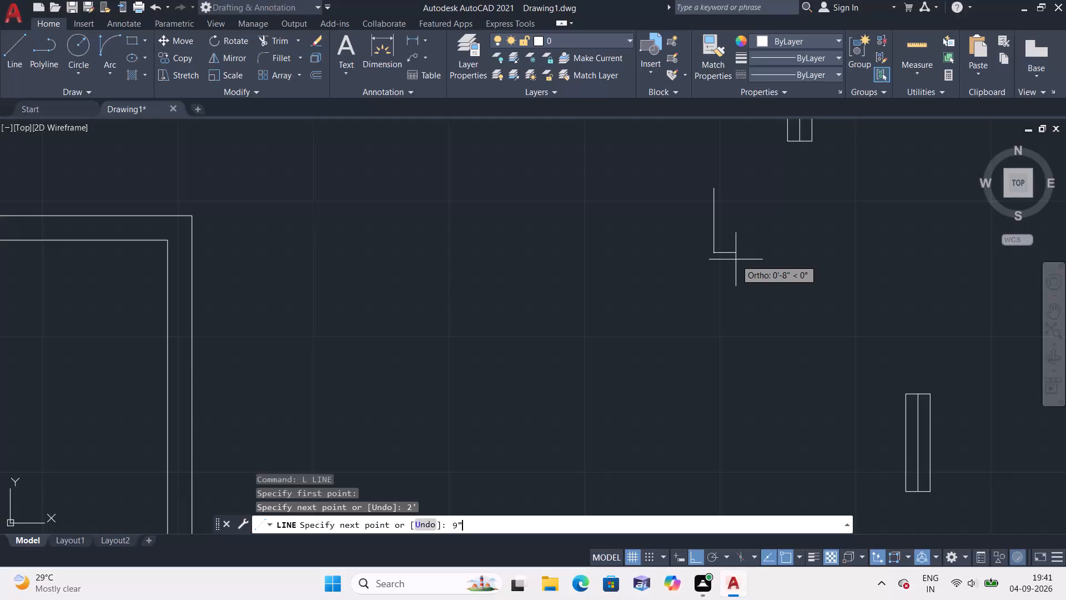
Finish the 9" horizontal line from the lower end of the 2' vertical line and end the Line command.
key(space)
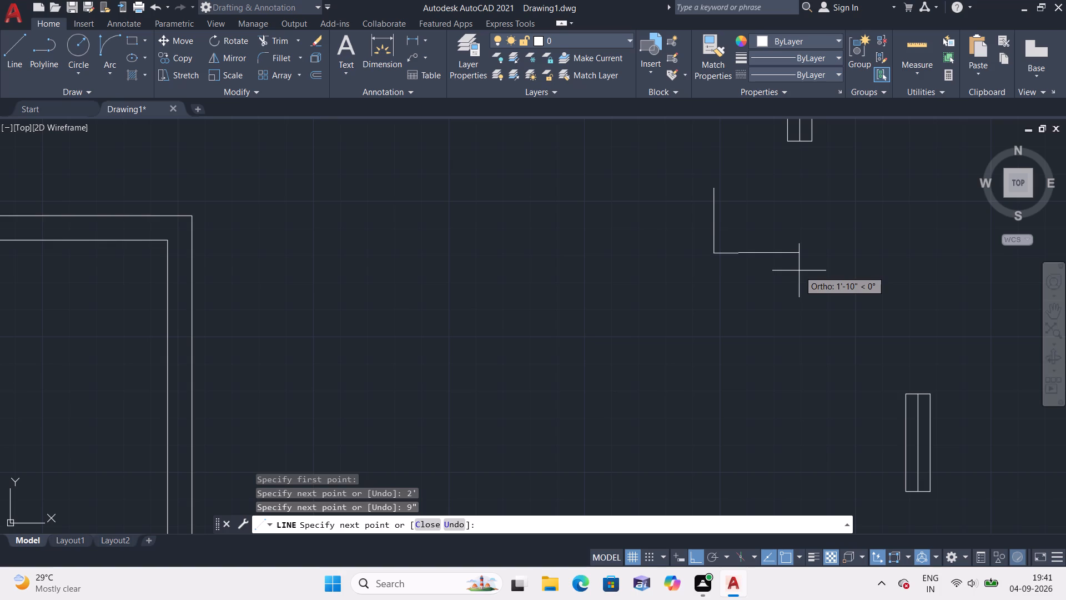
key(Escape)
Delete the 9" horizontal line at the lower end of the 2' vertical line.
scroll(723, 240, up, 1)
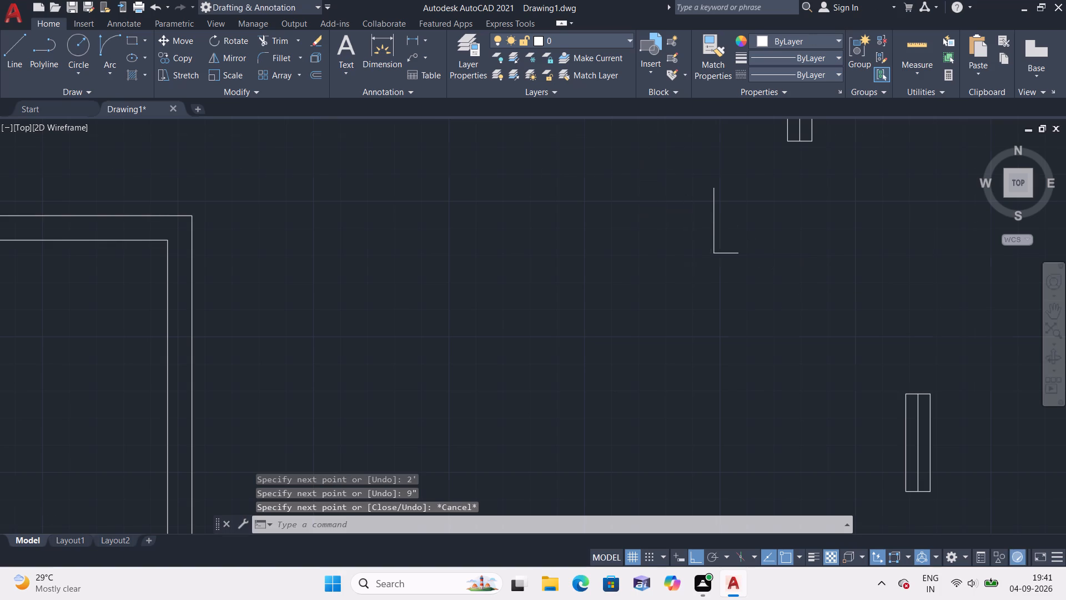
scroll(723, 240, up, 2)
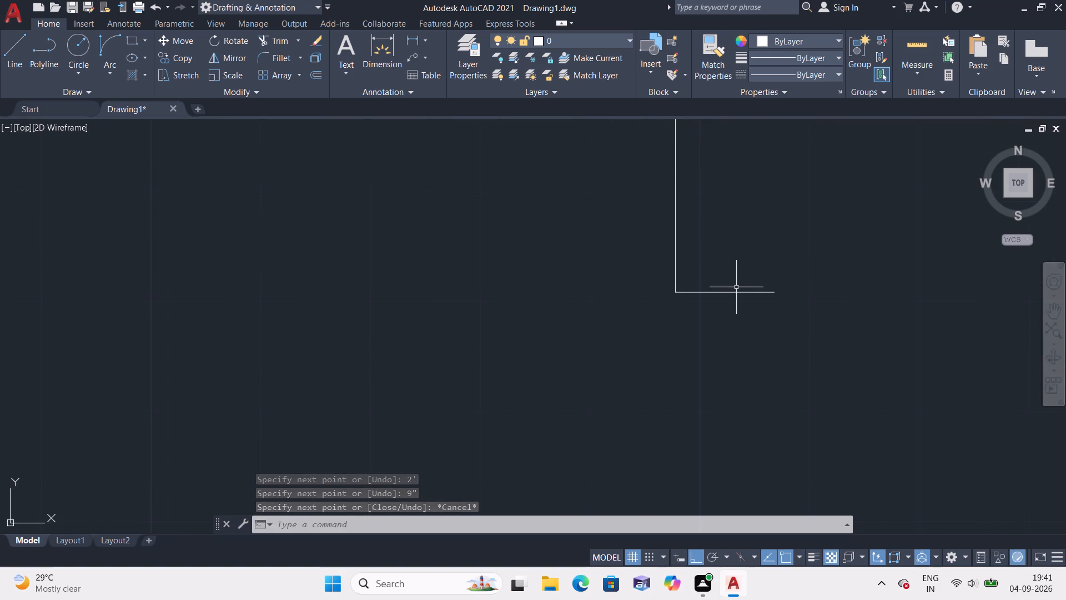
click(735, 293)
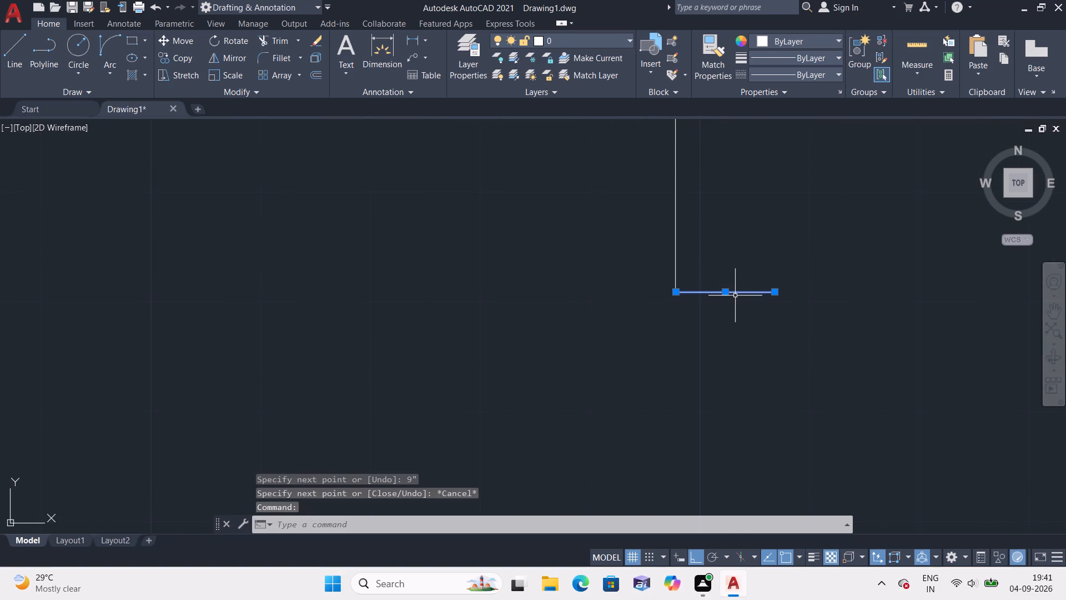
key(Delete)
Start a new line for the 2' window symbol.
text(l)
key(space)
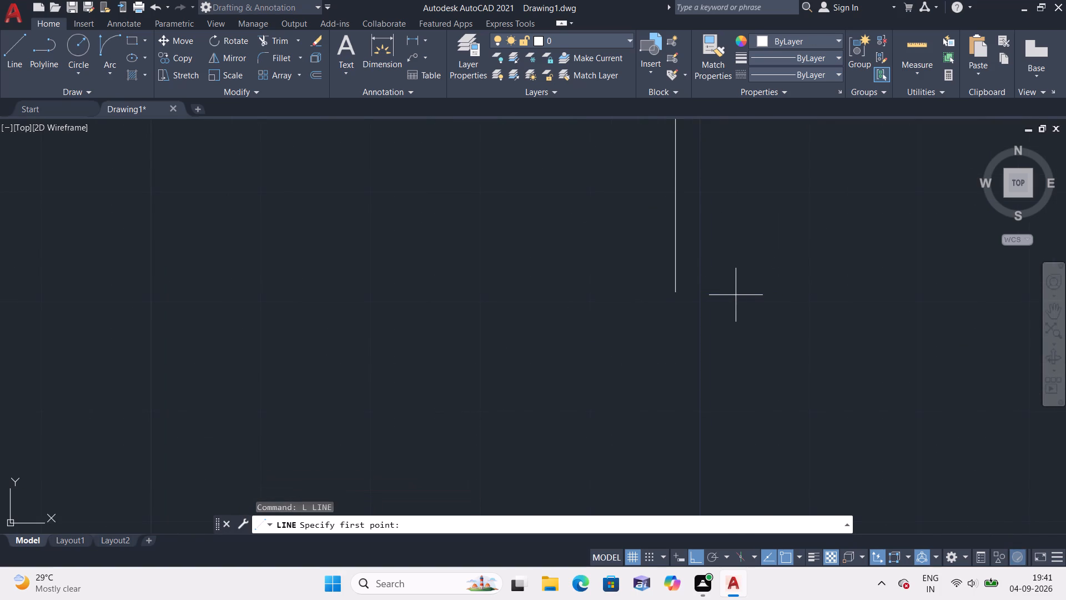
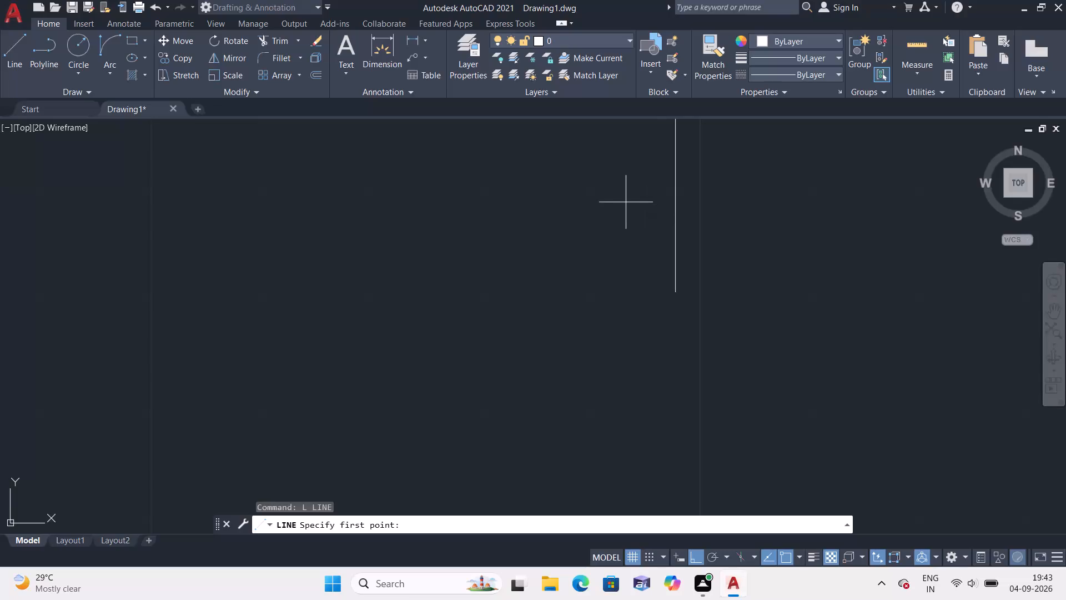
From the lower end of the 2' vertical line, draw a 9" base, a 2' parallel side and a closing top line.
scroll(626, 202, down, 4)
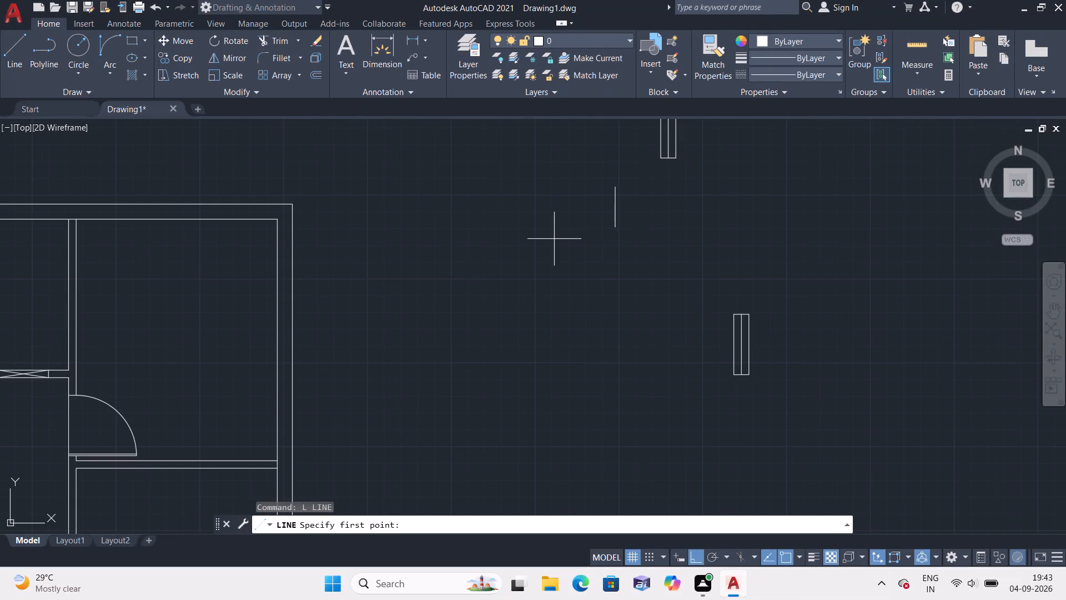
key(l)
key(space)
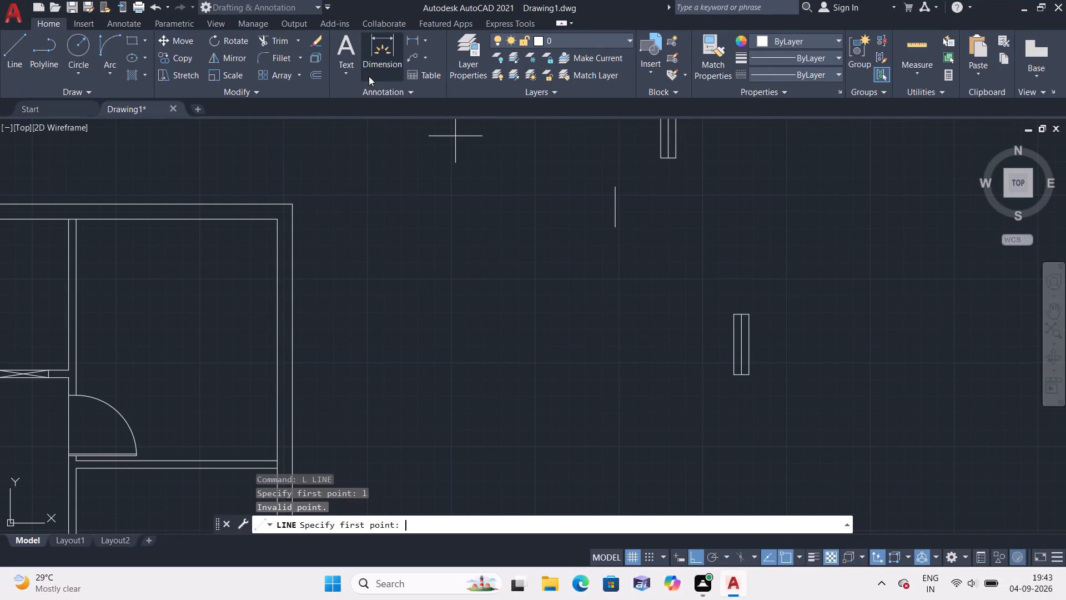
scroll(618, 236, up, 2)
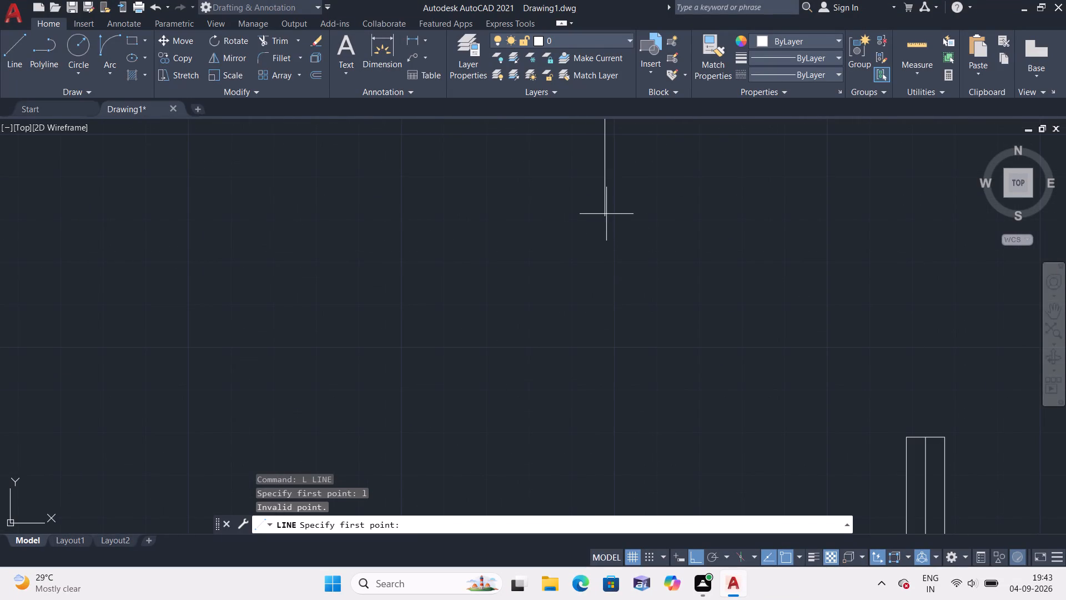
click(606, 216)
text(9")
key(space)
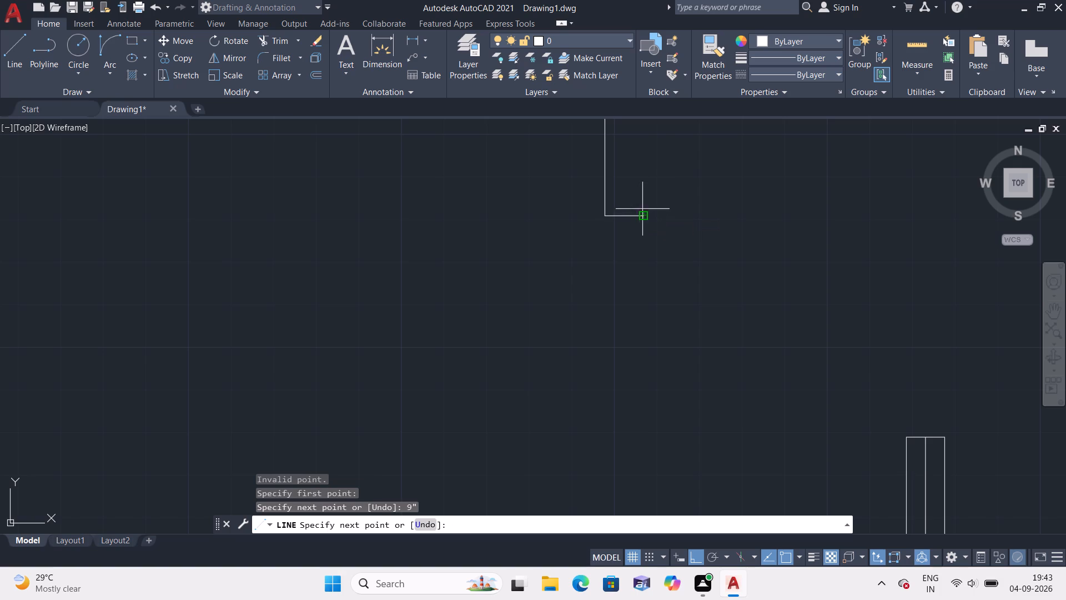
scroll(632, 175, down, 1)
middle_click(635, 184)
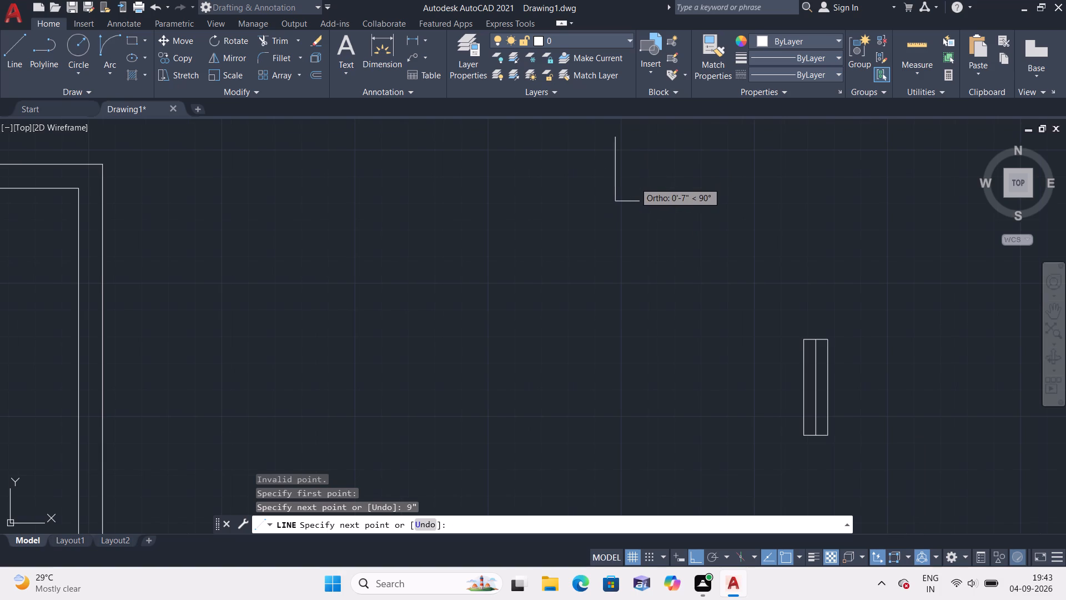
text(2')
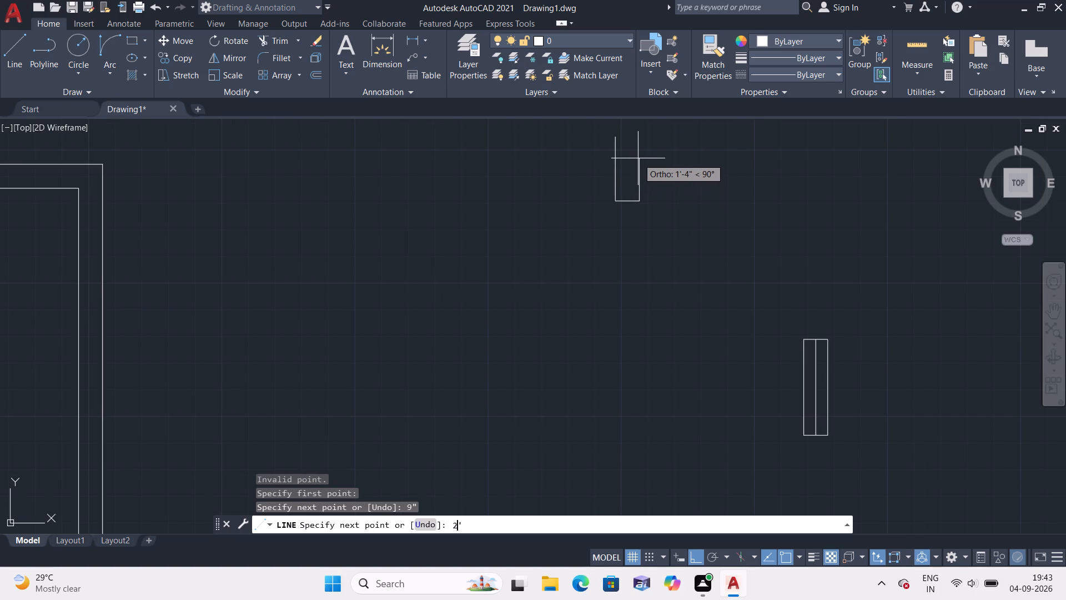
key(space)
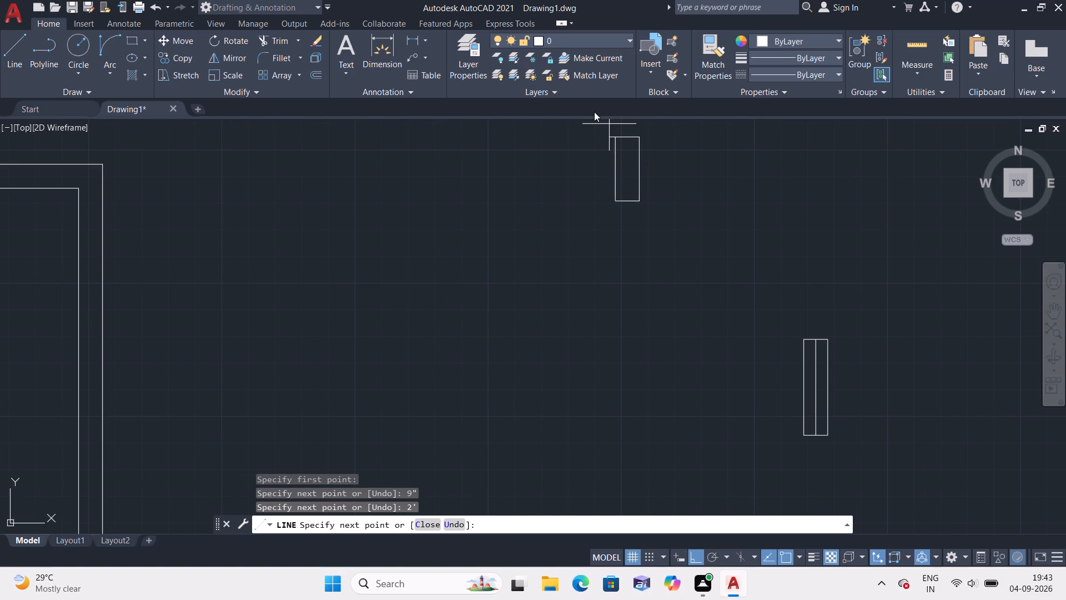
click(616, 135)
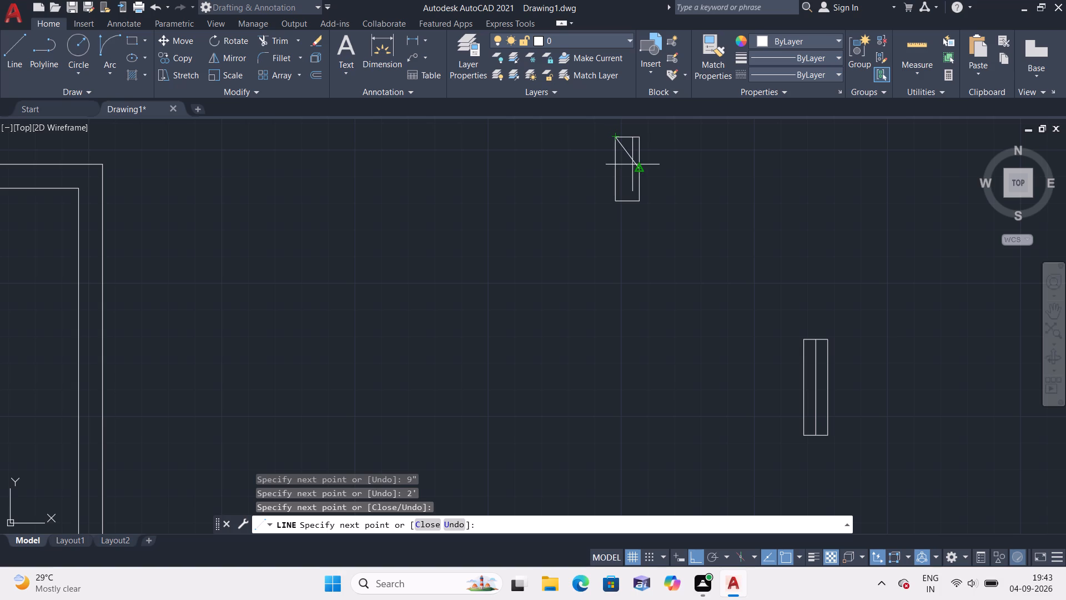
key(Escape)
Draw a vertical centre line between the midpoints of the top and bottom edges of the 2' window symbol.
key(space)
scroll(632, 130, up, 1)
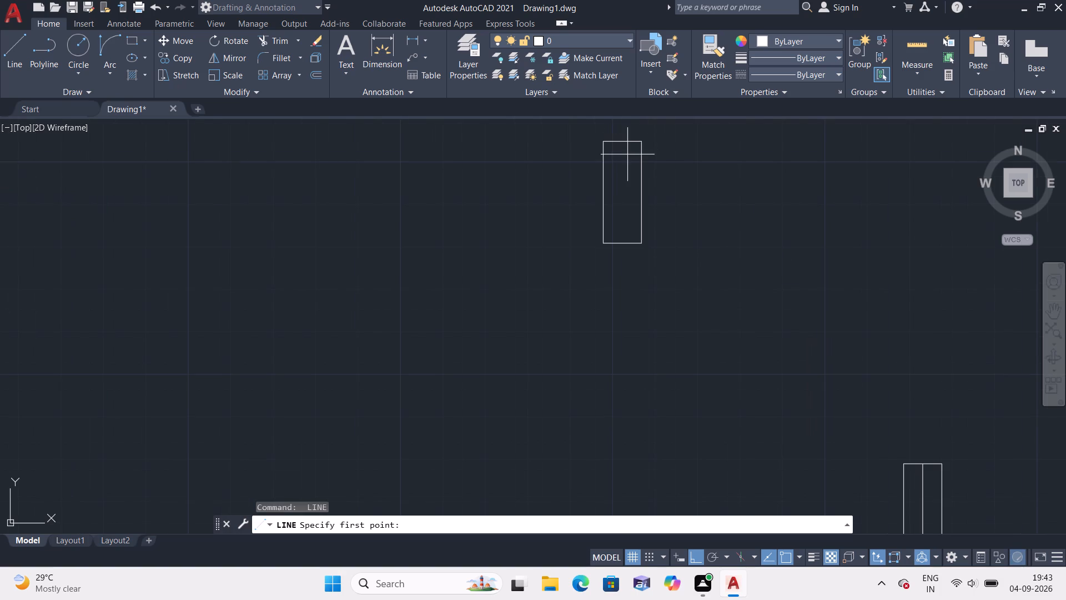
click(625, 142)
click(619, 245)
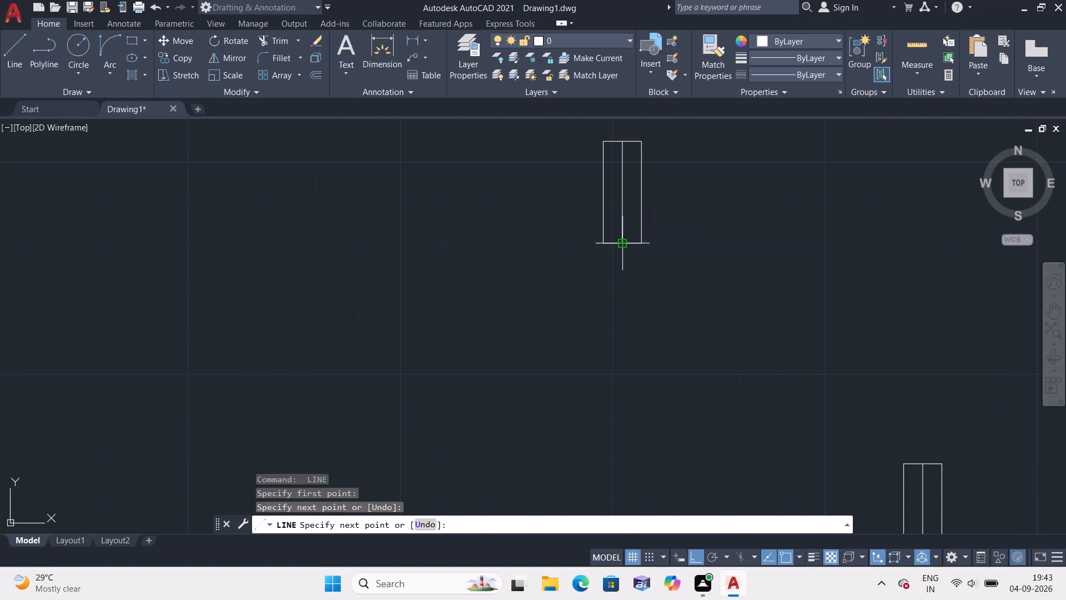
key(Escape)
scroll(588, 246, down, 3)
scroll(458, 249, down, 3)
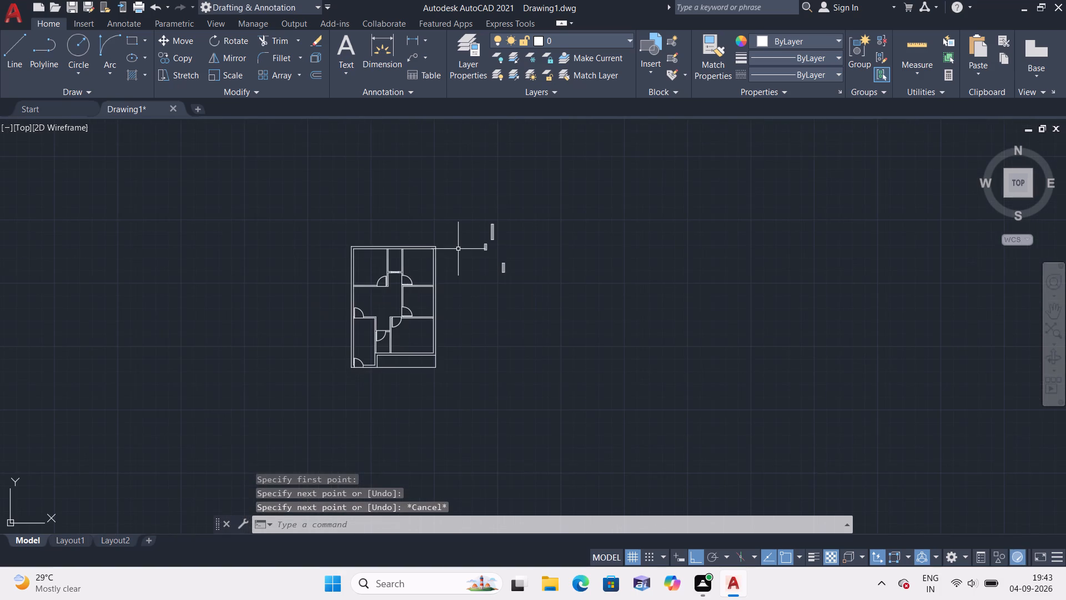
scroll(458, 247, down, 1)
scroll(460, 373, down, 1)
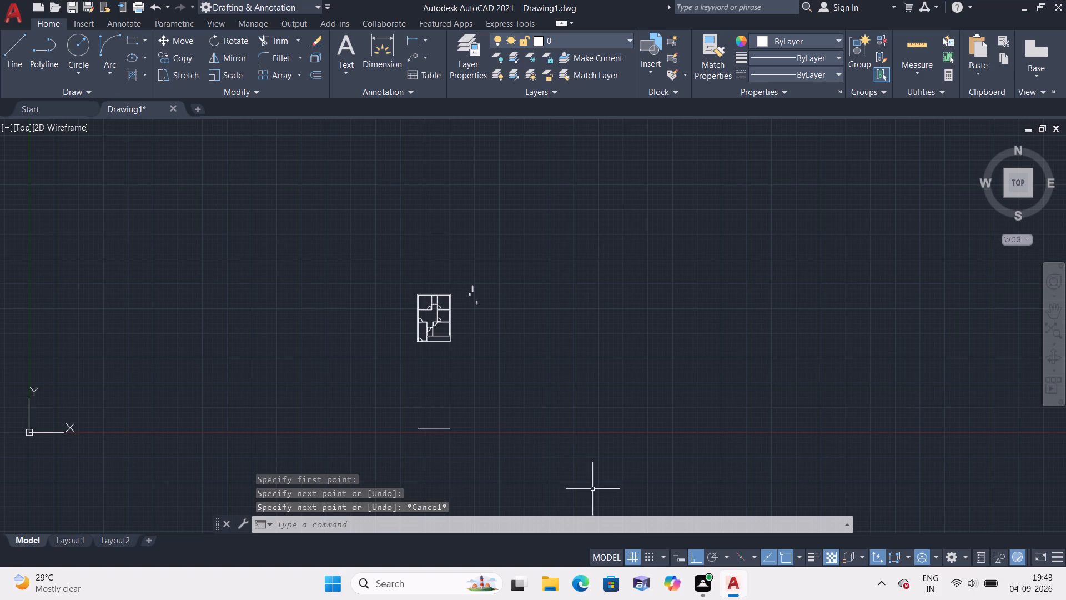
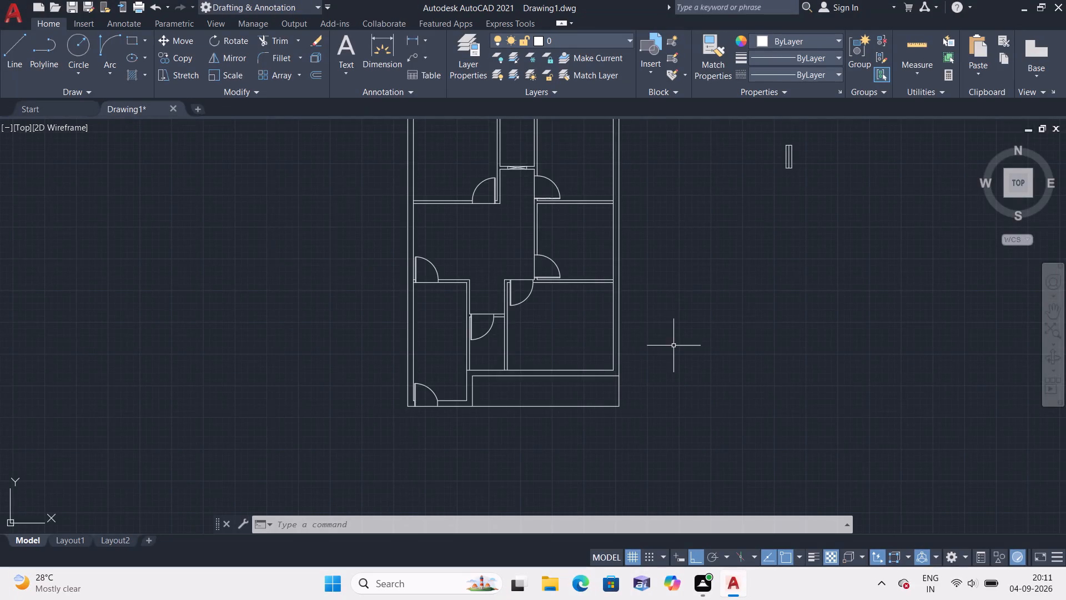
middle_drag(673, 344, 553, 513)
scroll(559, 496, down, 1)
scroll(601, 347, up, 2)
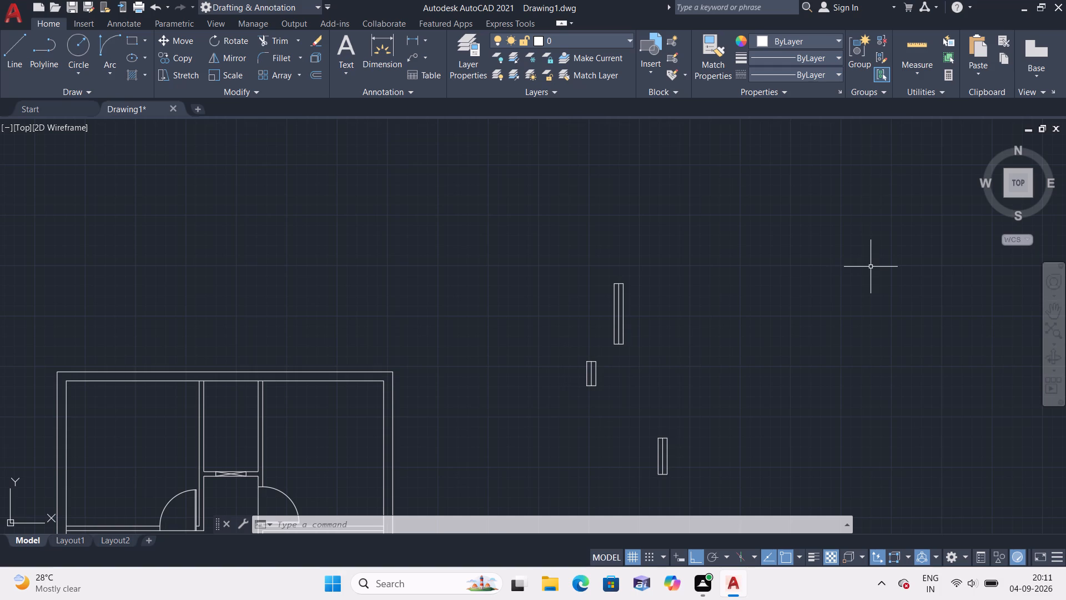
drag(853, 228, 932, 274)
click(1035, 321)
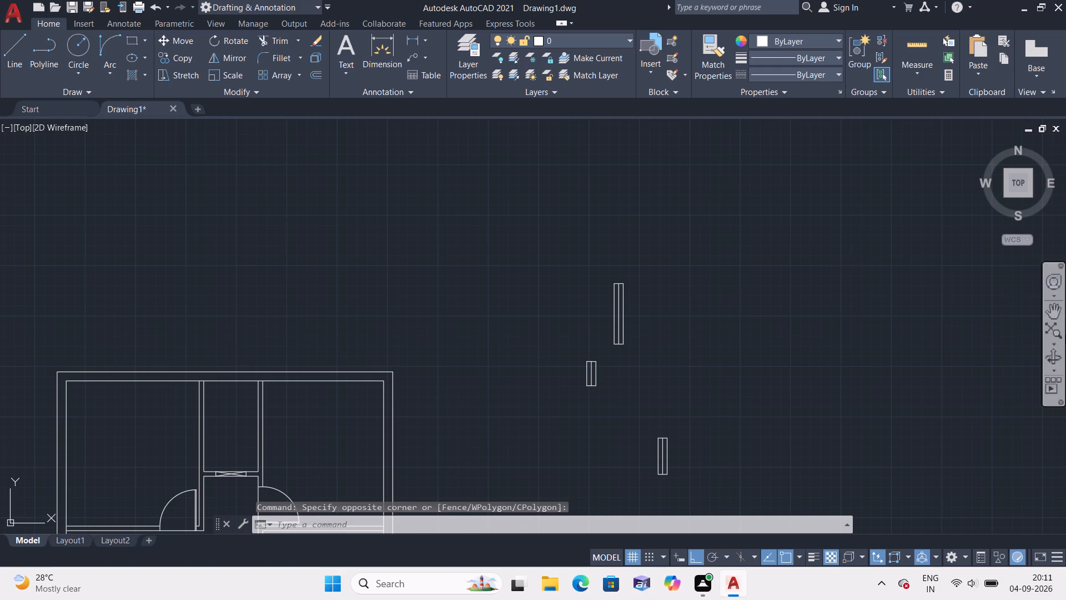
Draw a window jamb line across the top outer wall, 1' inside the small central room's right partition, and erase the 1' guide line.
key(l)
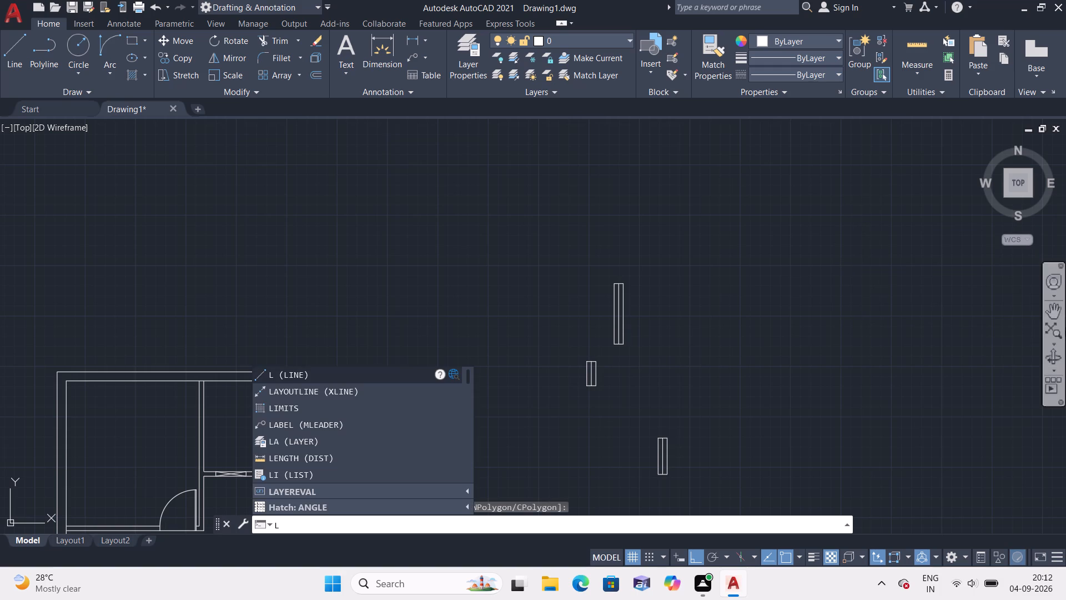
key(space)
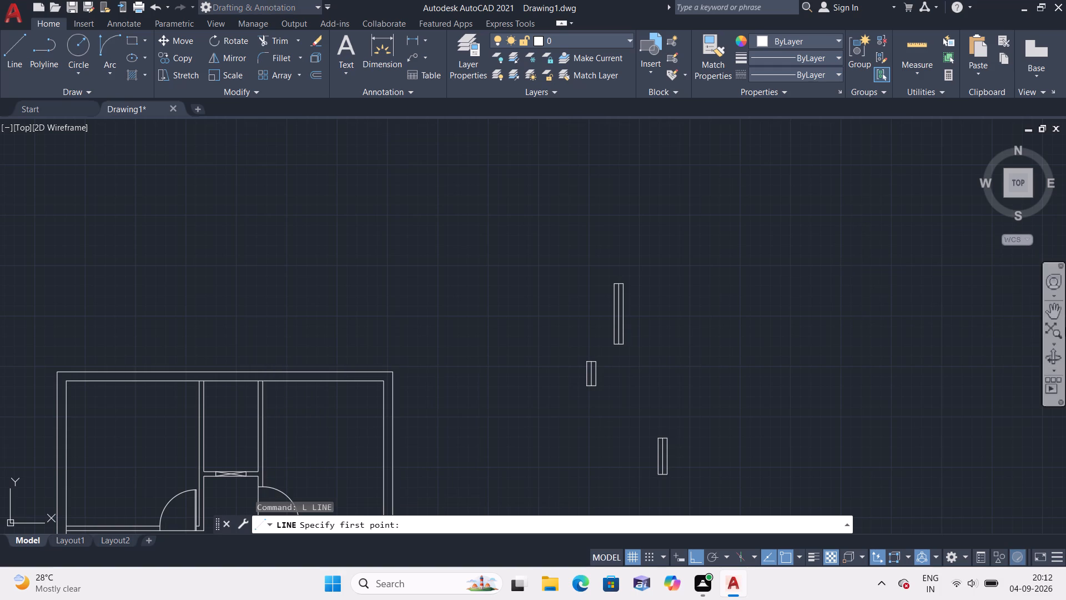
scroll(437, 233, up, 1)
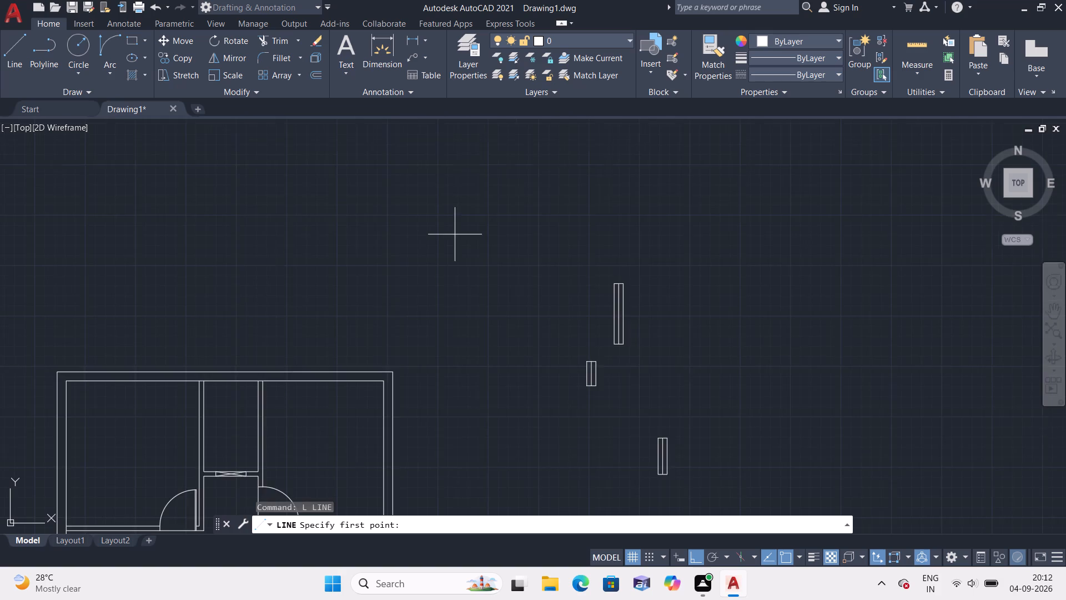
scroll(425, 235, up, 1)
middle_drag(153, 438, 320, 321)
scroll(153, 438, down, 1)
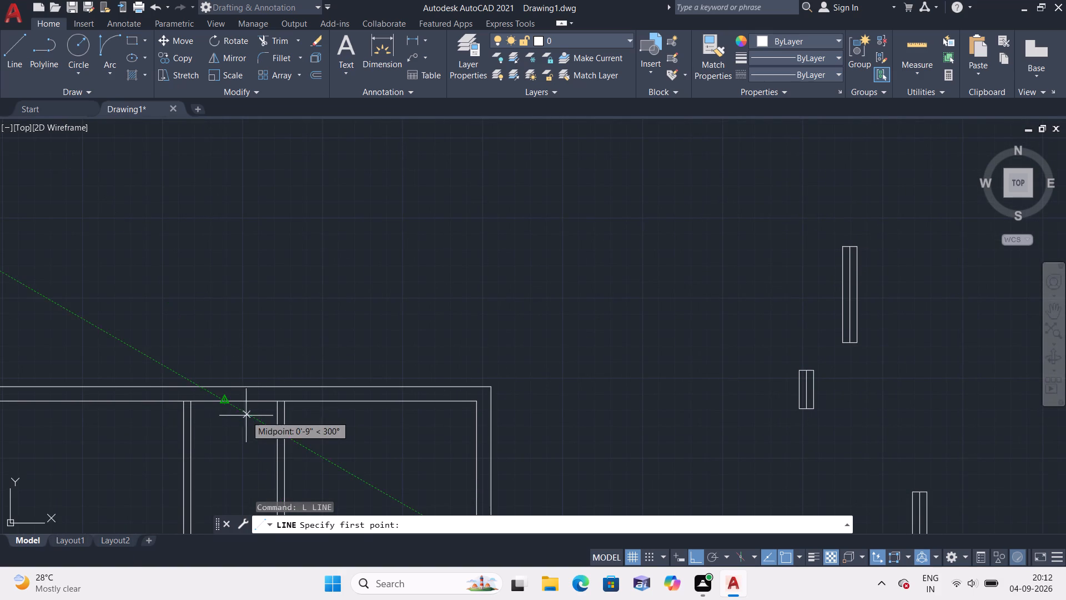
scroll(250, 412, up, 2)
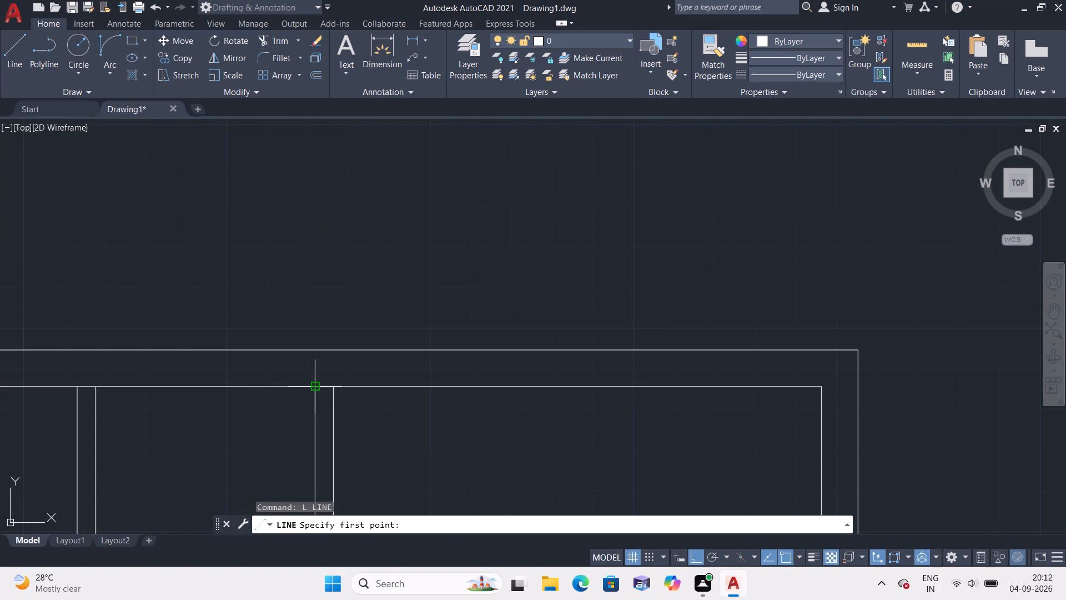
click(311, 388)
key(1)
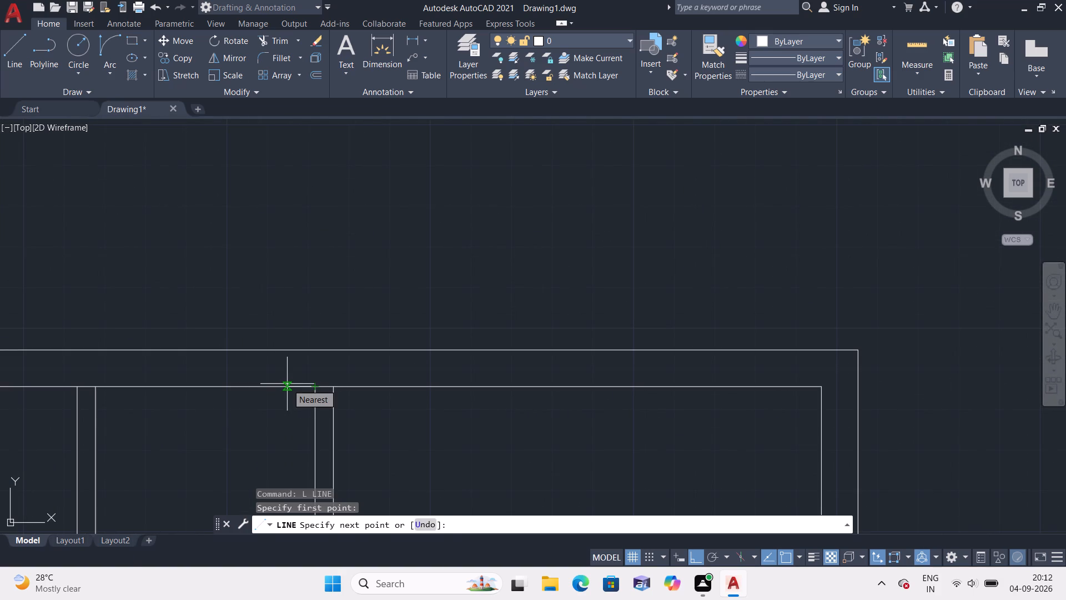
key(apostrophe)
key(space)
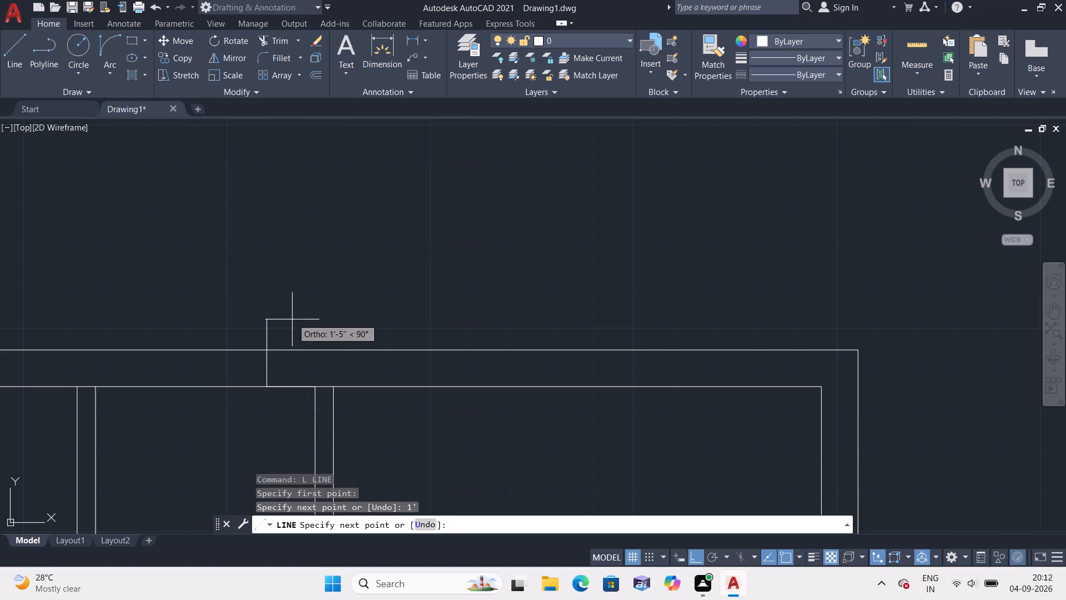
click(269, 352)
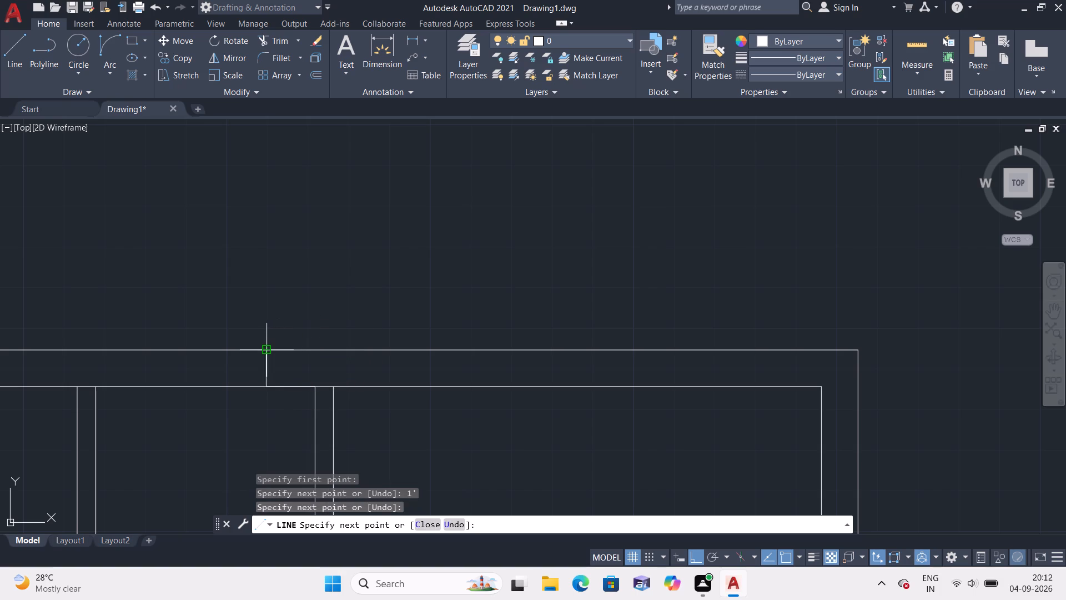
key(space)
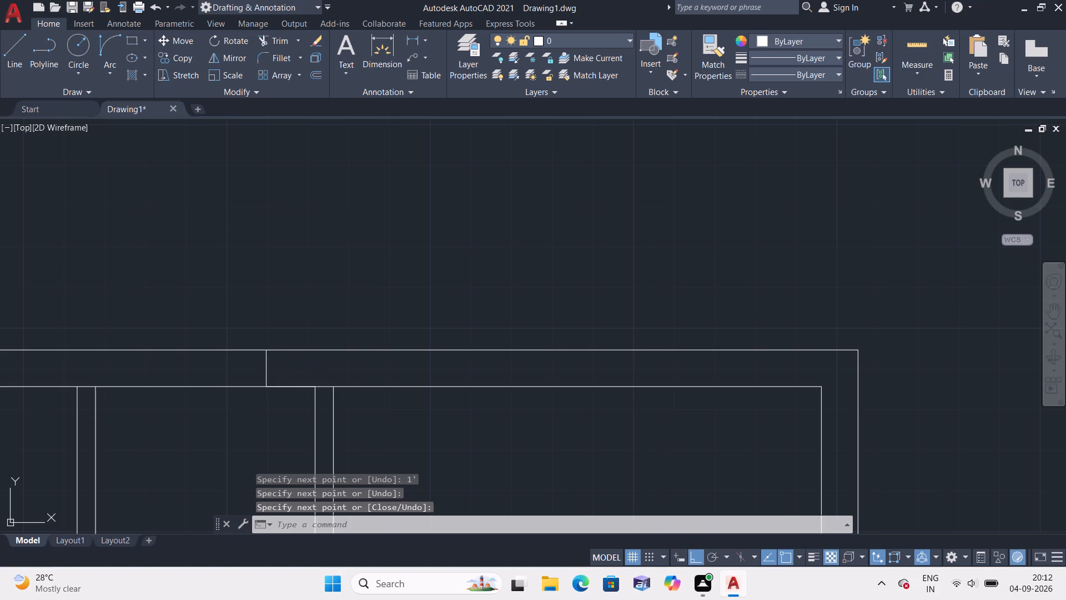
click(278, 386)
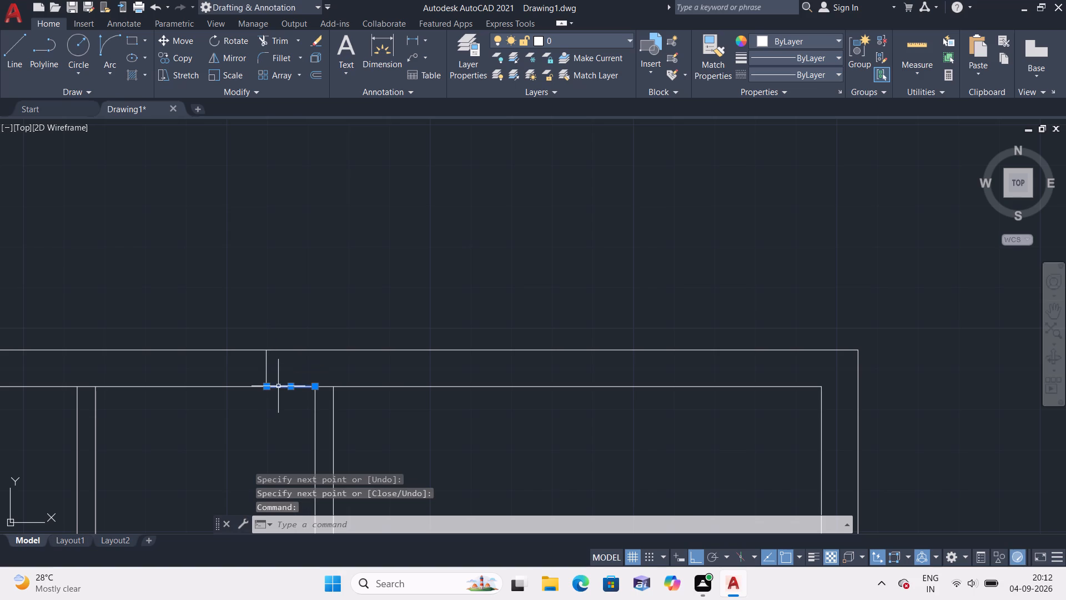
key(Delete)
Draw the opposite jamb line across the top wall, 1' inside the central room's left partition, and erase the 1' guide line.
text(l)
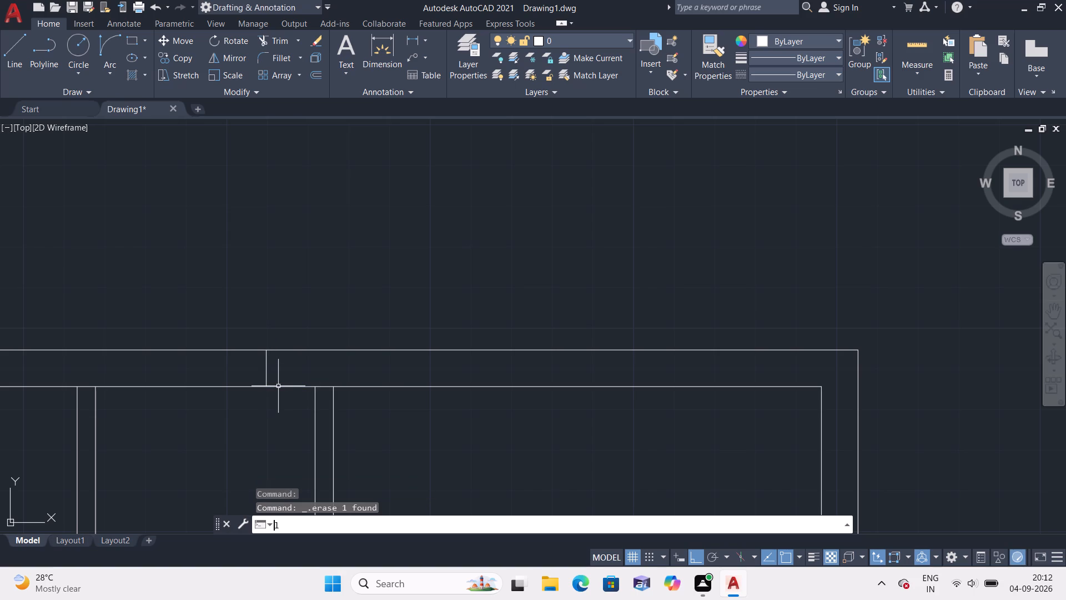
key(space)
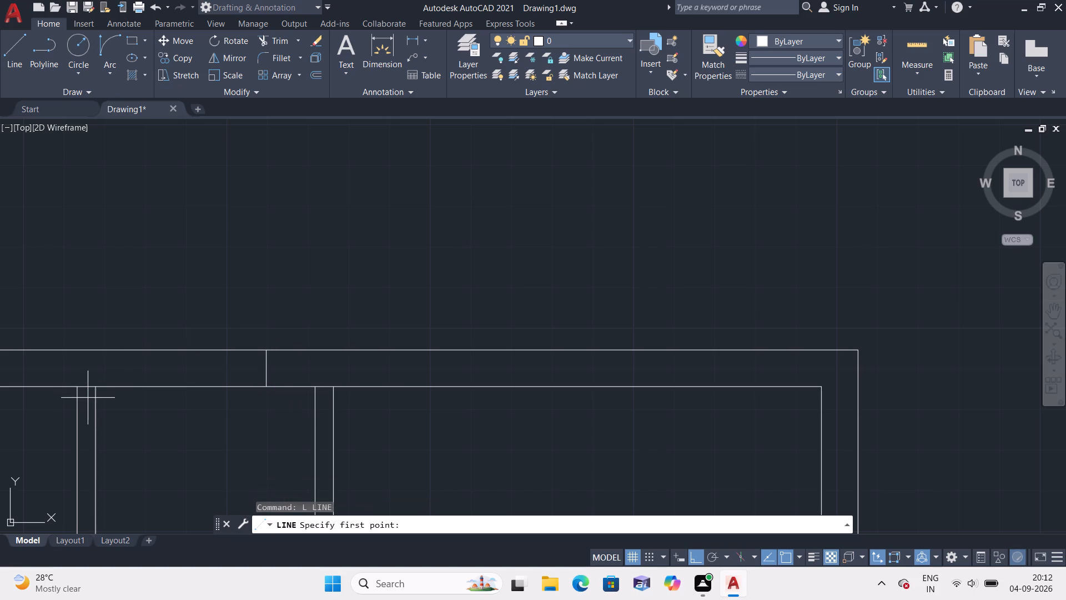
click(95, 388)
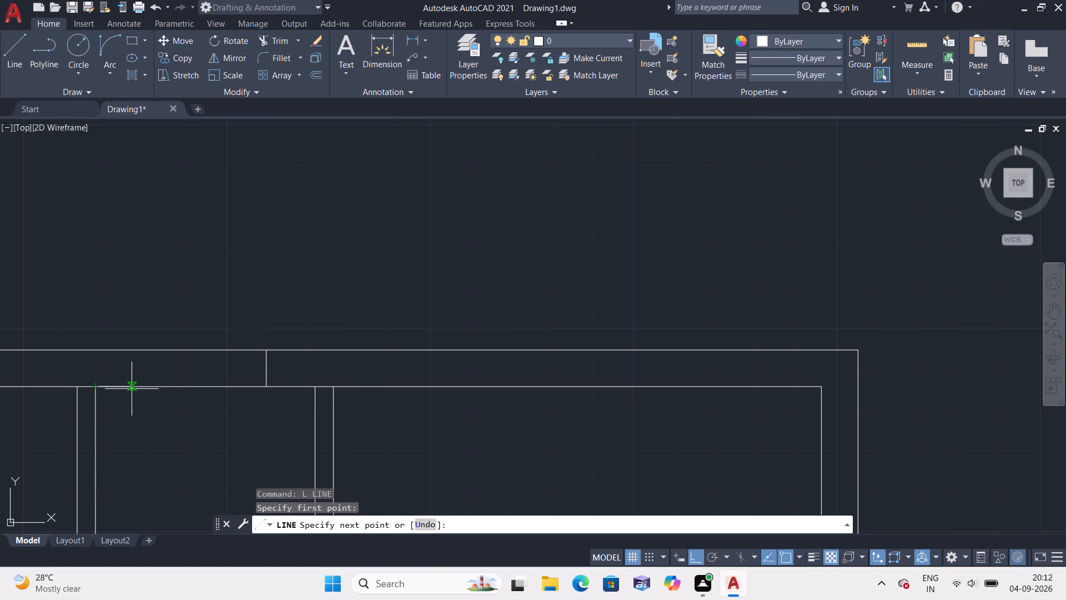
text(1')
key(space)
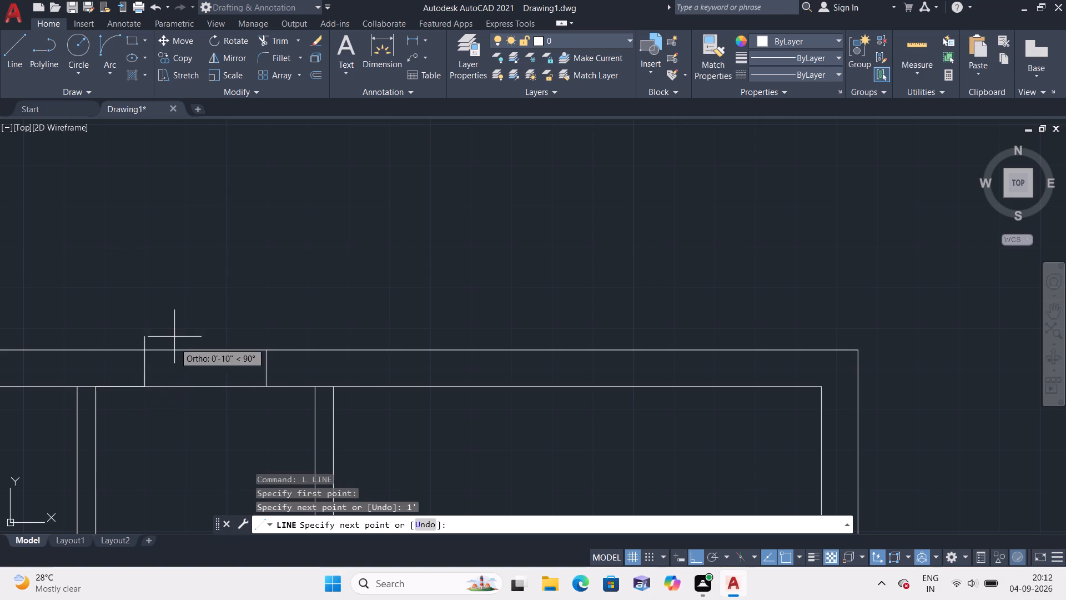
click(146, 348)
key(Escape)
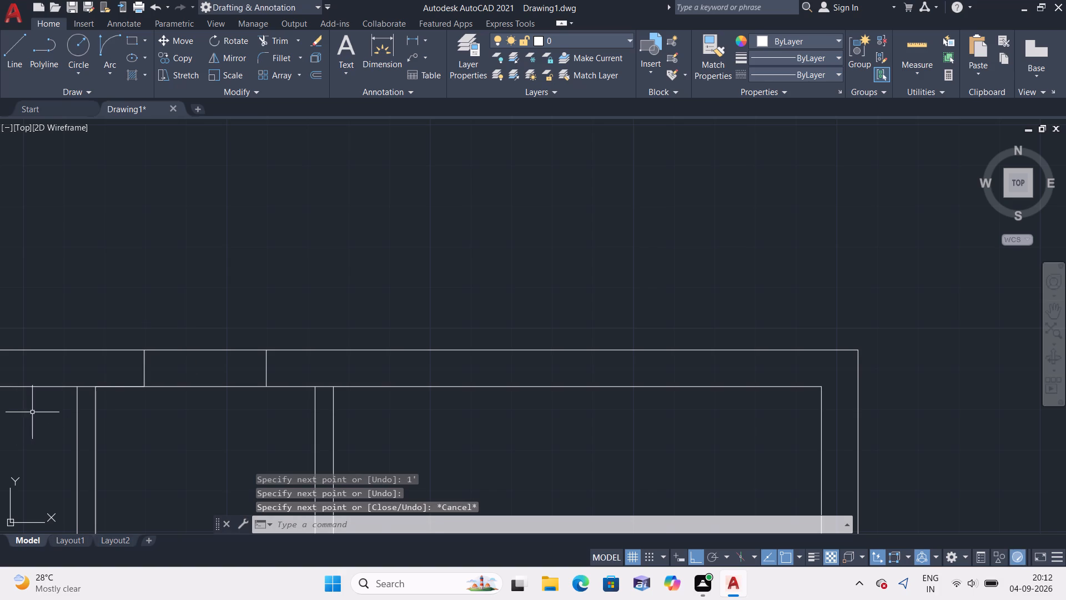
click(128, 386)
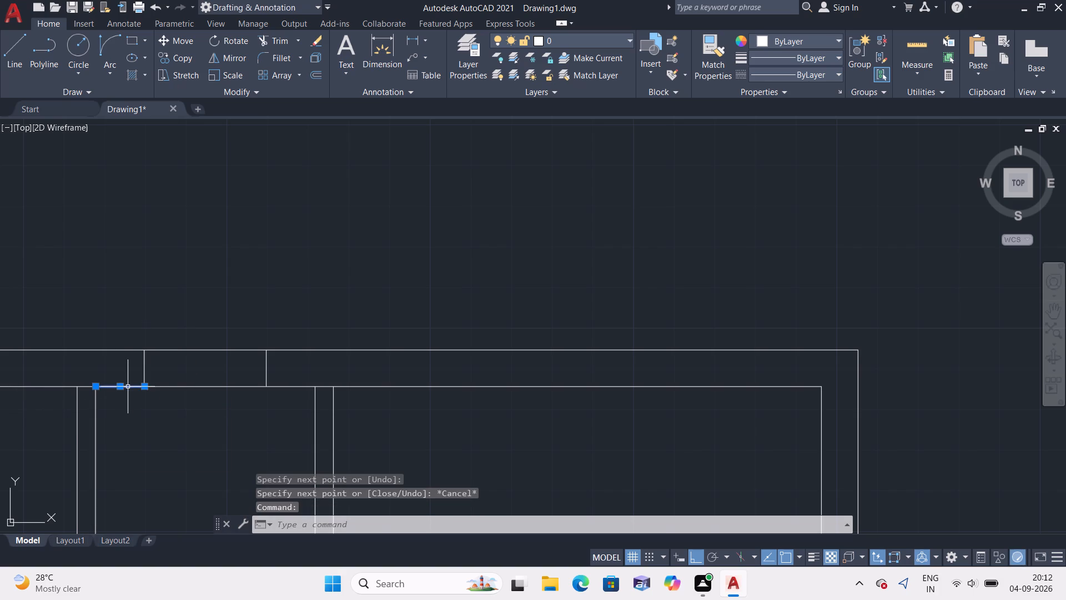
key(Delete)
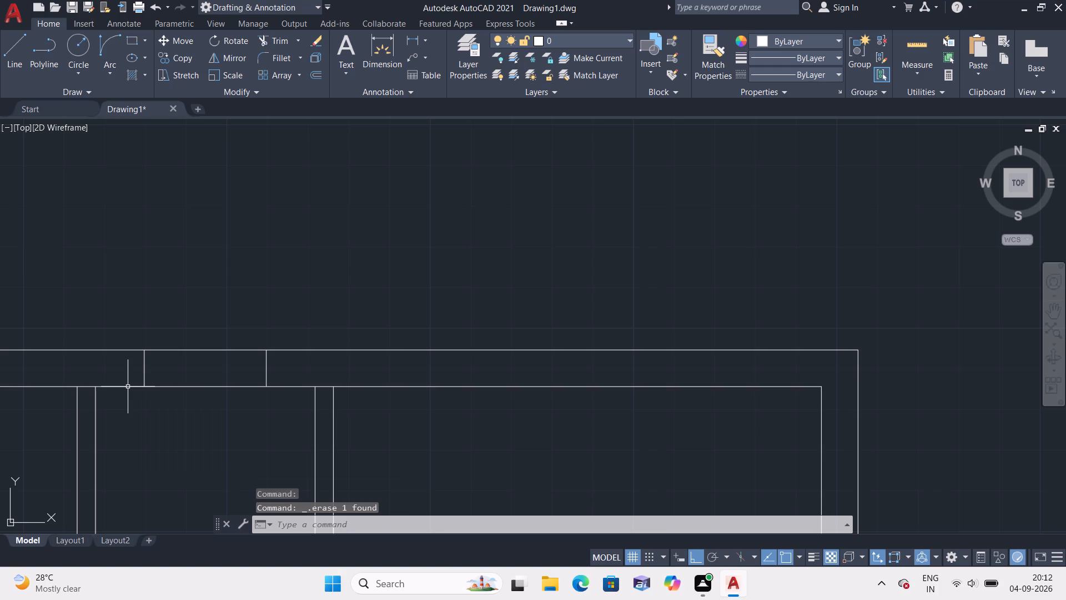
Draw a horizontal window centre line joining the midpoints of the two jamb lines in the top wall.
scroll(153, 409, up, 1)
middle_drag(153, 409, 274, 441)
scroll(153, 409, down, 1)
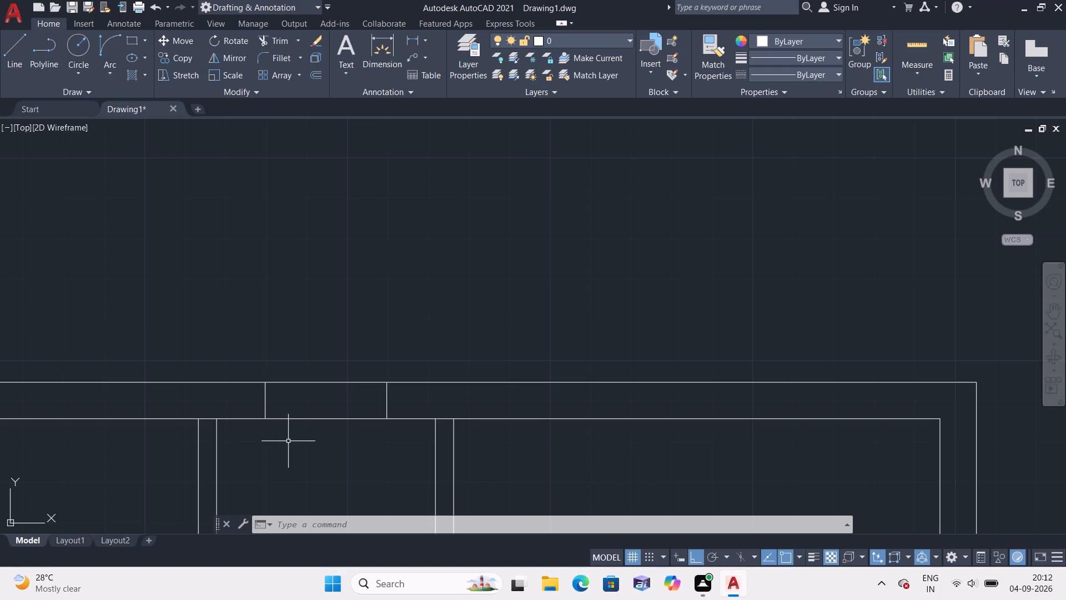
text(l)
key(space)
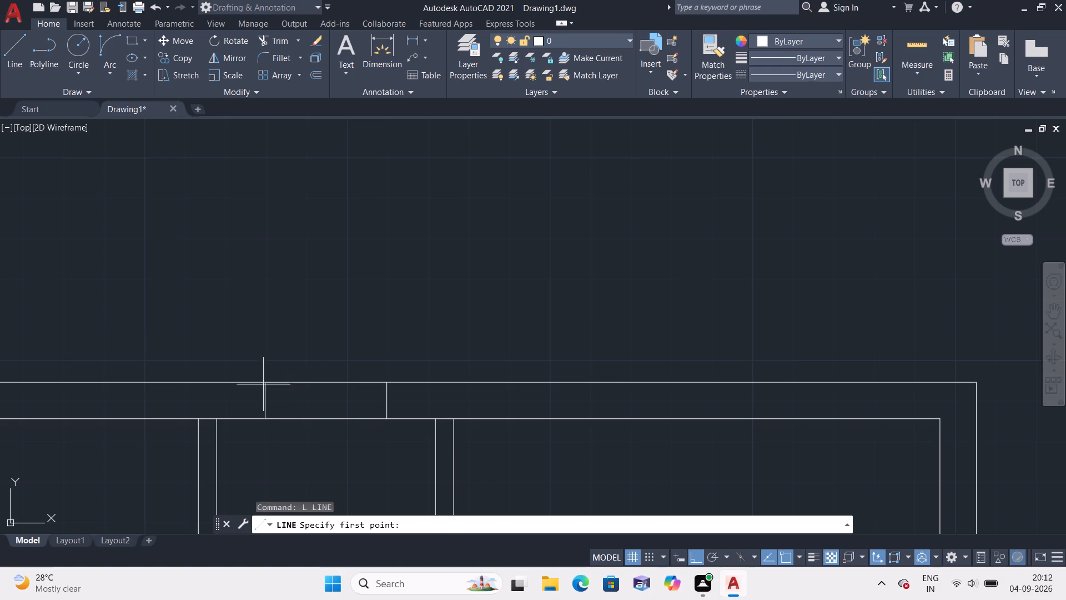
click(264, 399)
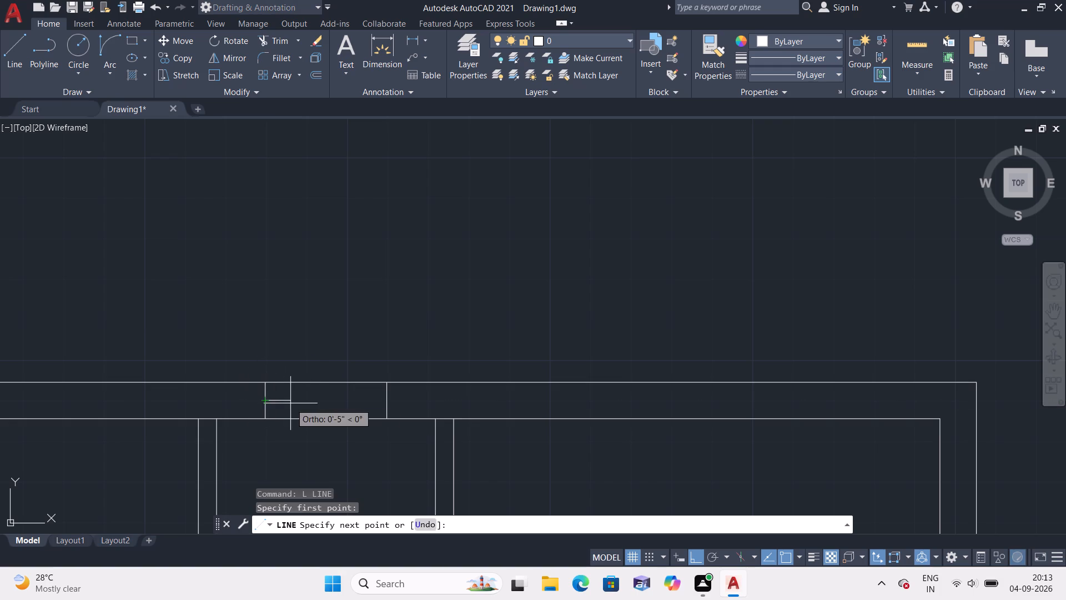
click(384, 399)
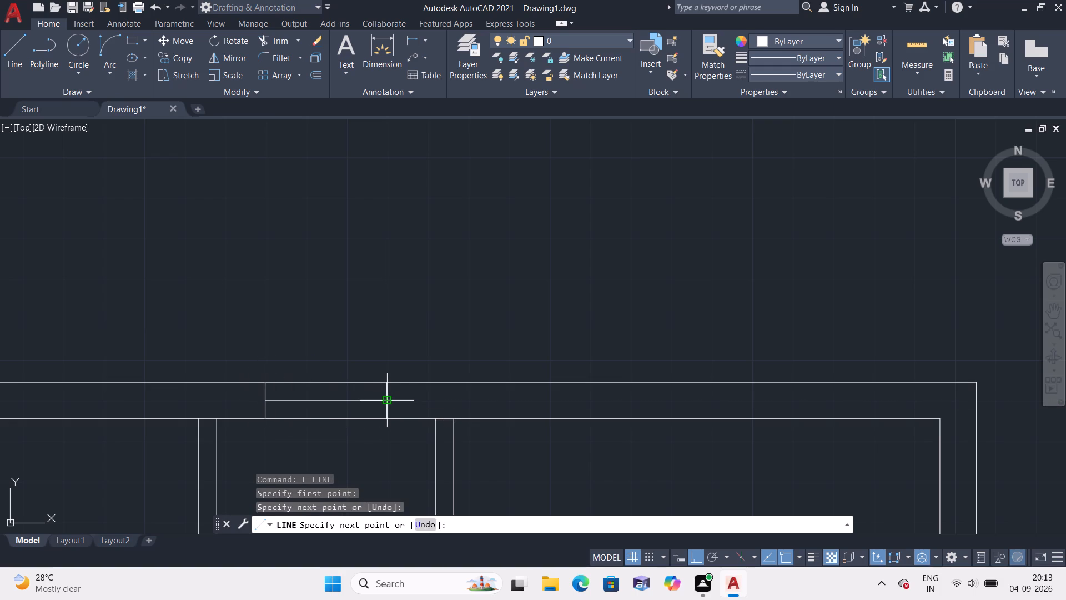
key(Escape)
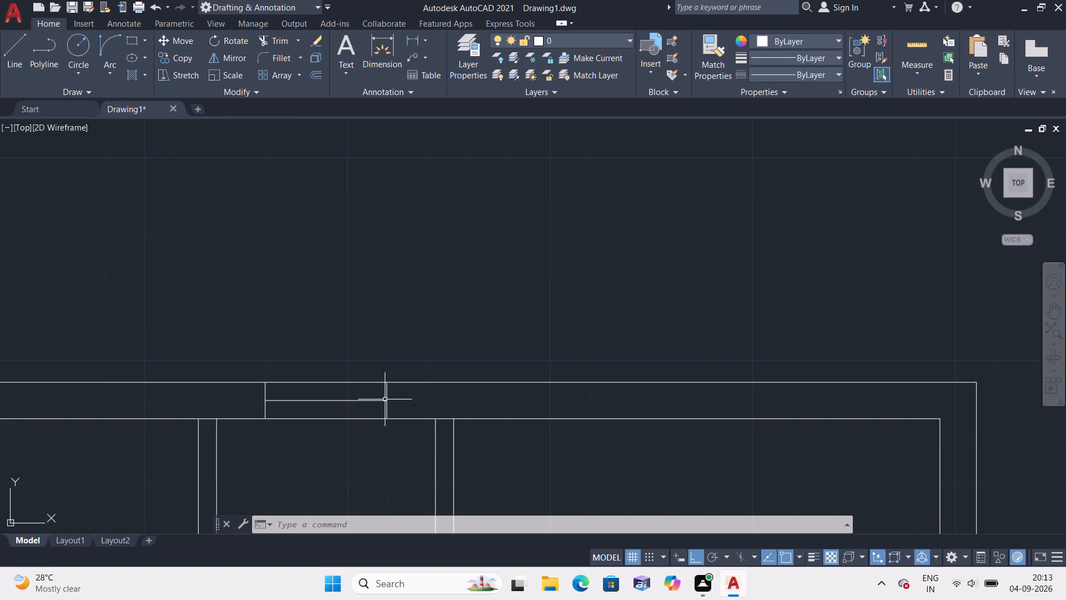
Draw a line along the upper-left room's inner left wall face, from its top corner down to the partition below.
scroll(367, 449, down, 2)
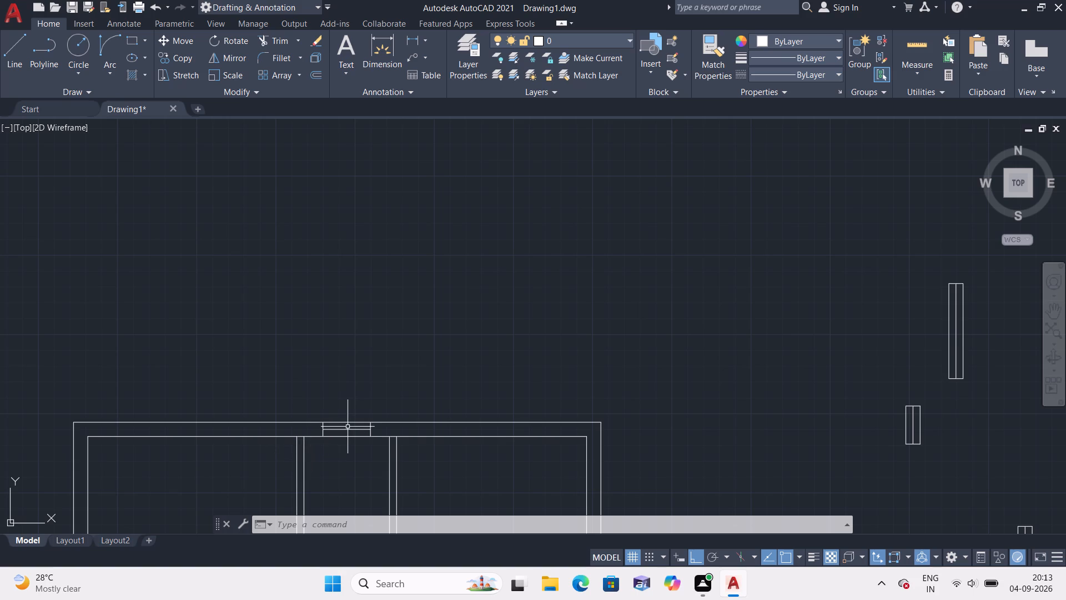
middle_drag(222, 393, 320, 349)
scroll(321, 359, down, 1)
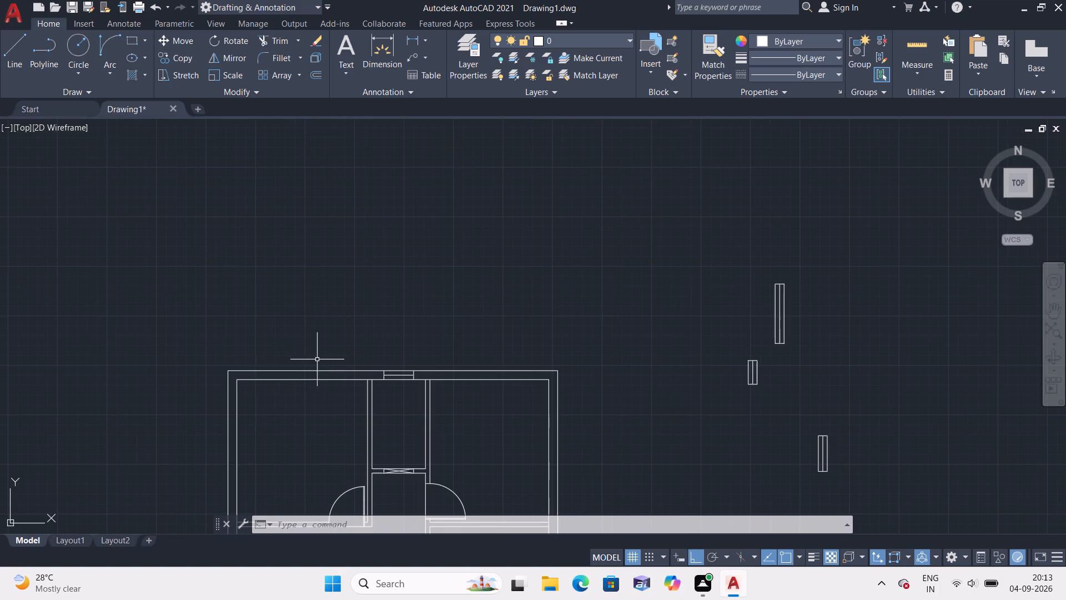
middle_drag(250, 395, 326, 315)
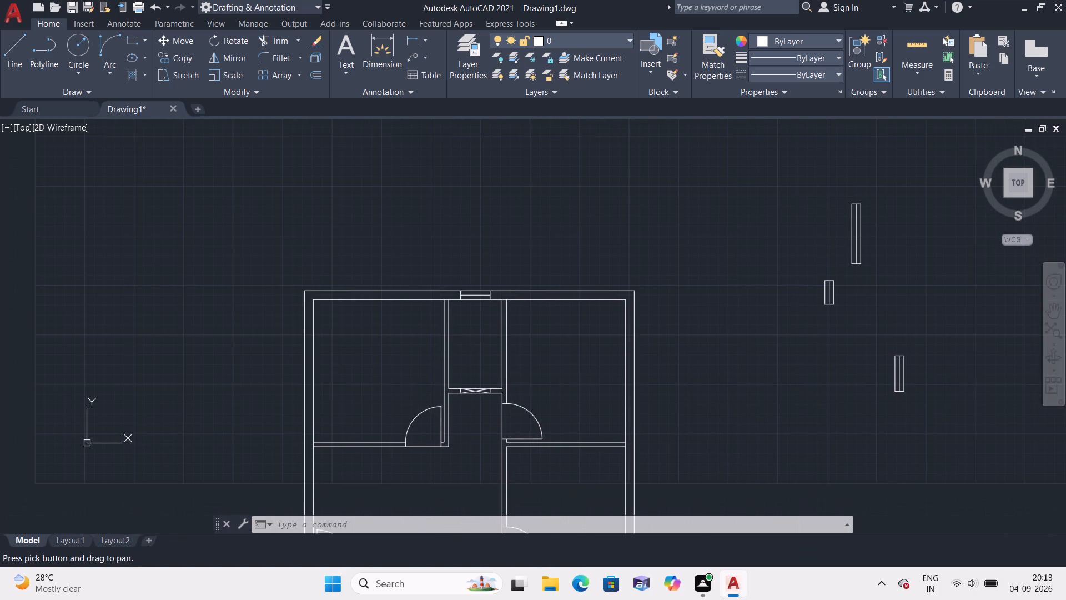
text(l)
key(space)
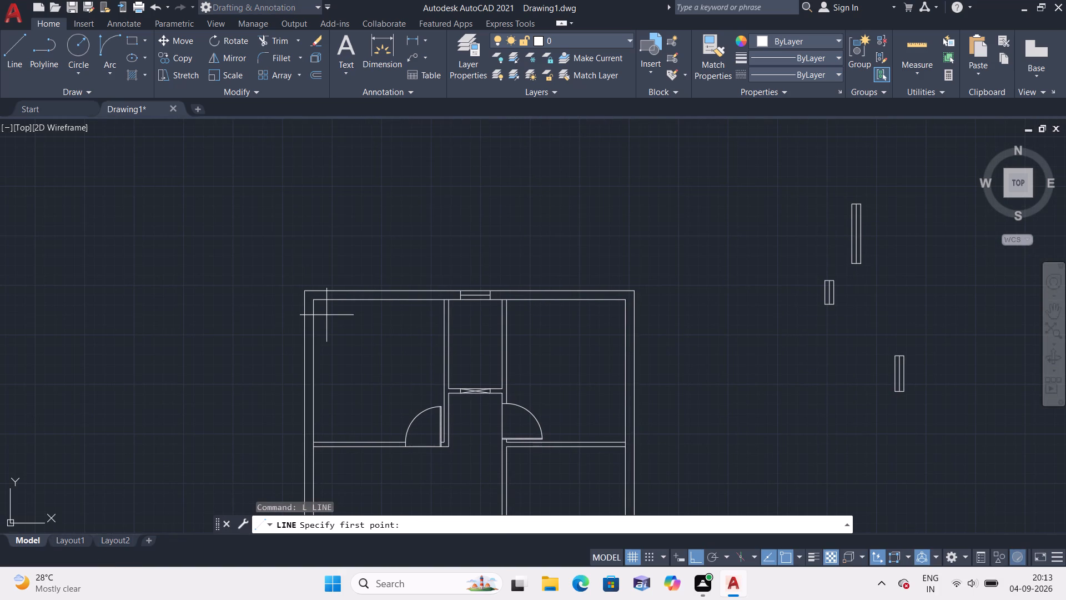
click(314, 300)
scroll(315, 359, down, 1)
middle_drag(313, 355, 343, 218)
scroll(336, 338, up, 1)
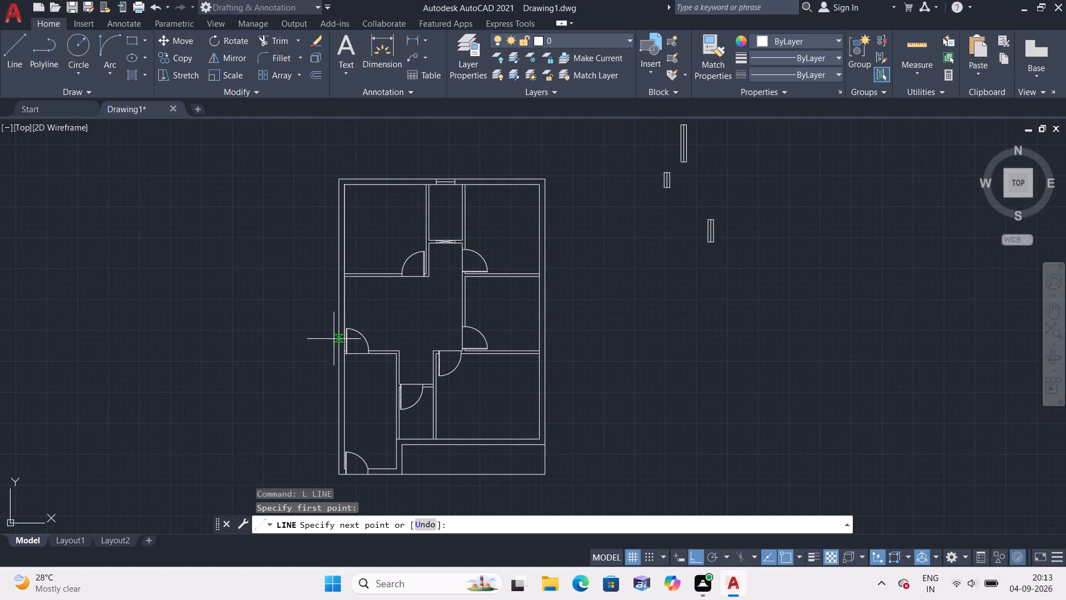
scroll(355, 266, up, 1)
click(341, 216)
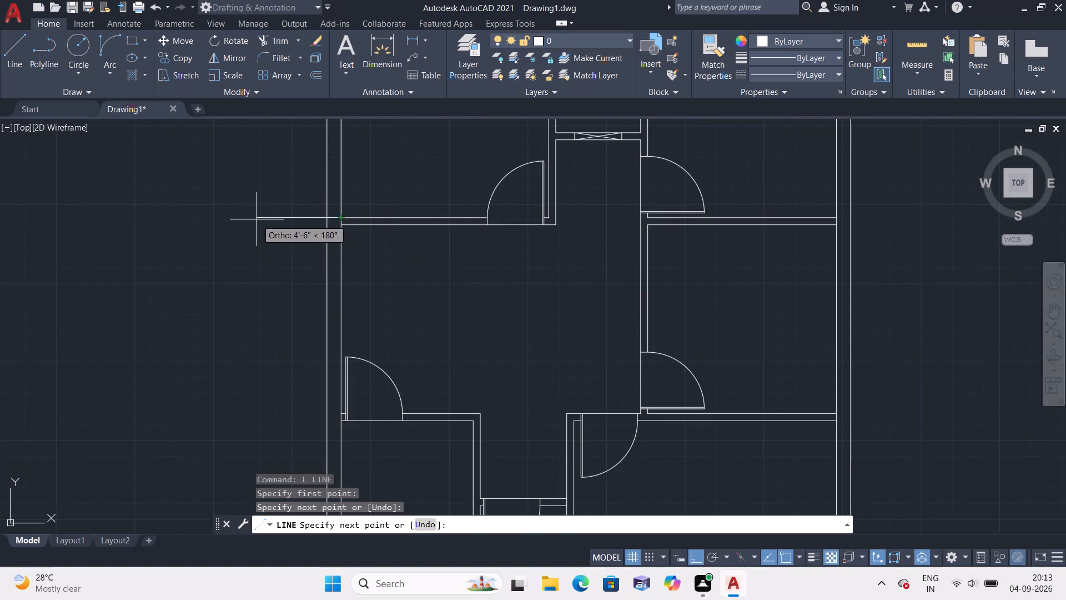
key(Escape)
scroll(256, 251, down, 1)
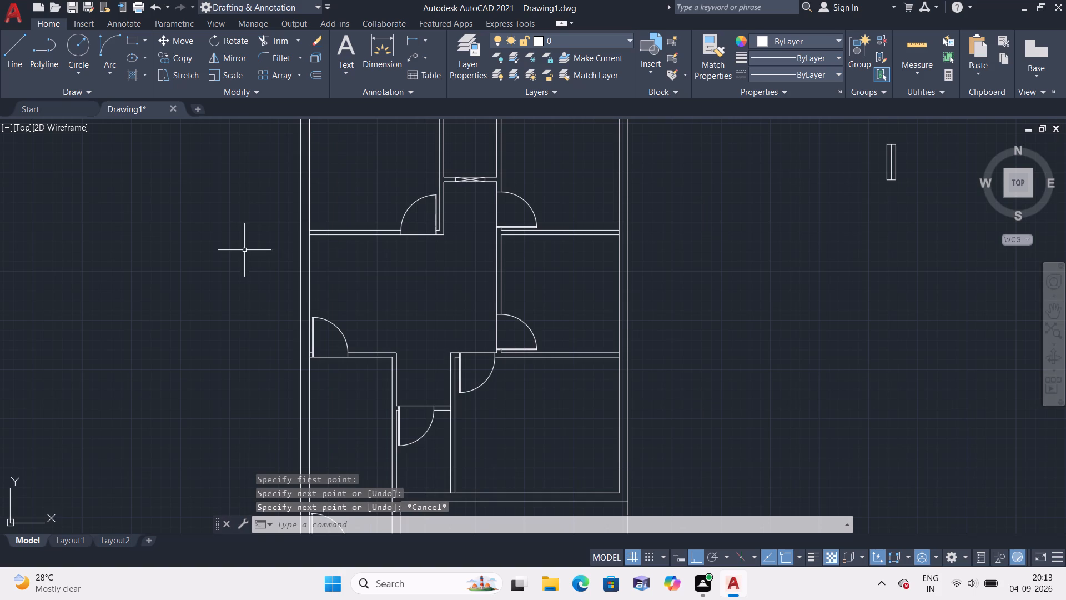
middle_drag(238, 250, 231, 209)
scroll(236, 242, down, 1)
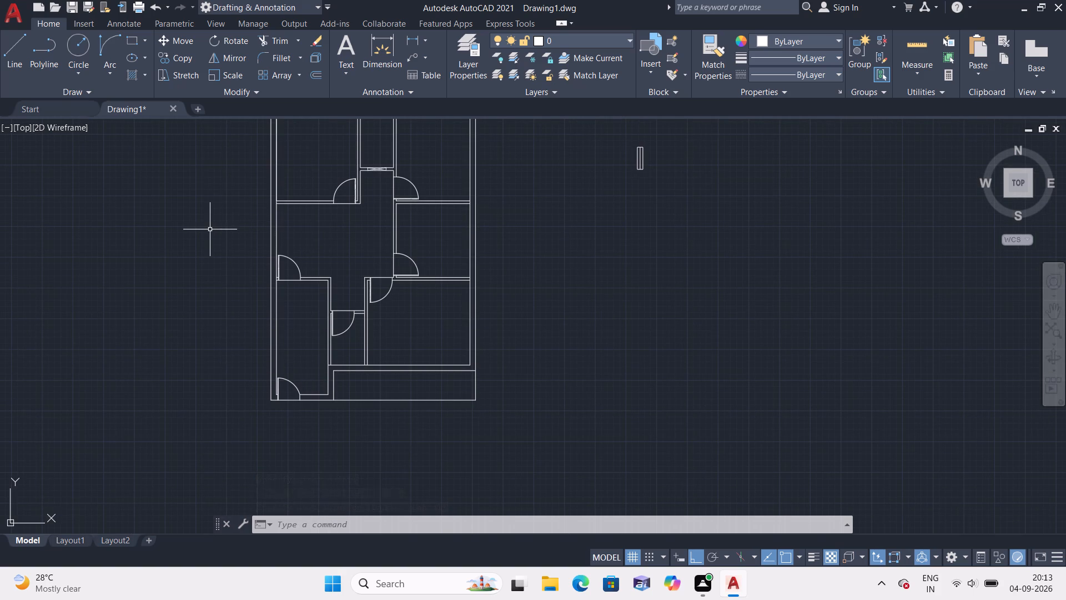
Draw a line along the middle-left room's inner left wall face, from the upper partition down to the lower partition.
key(space)
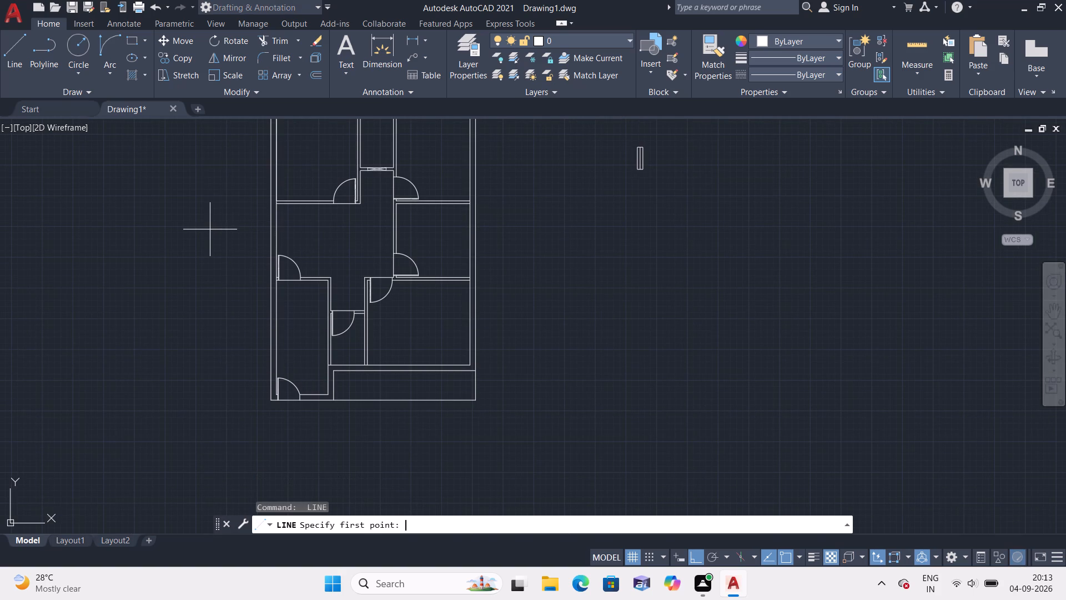
scroll(275, 208, up, 2)
click(275, 197)
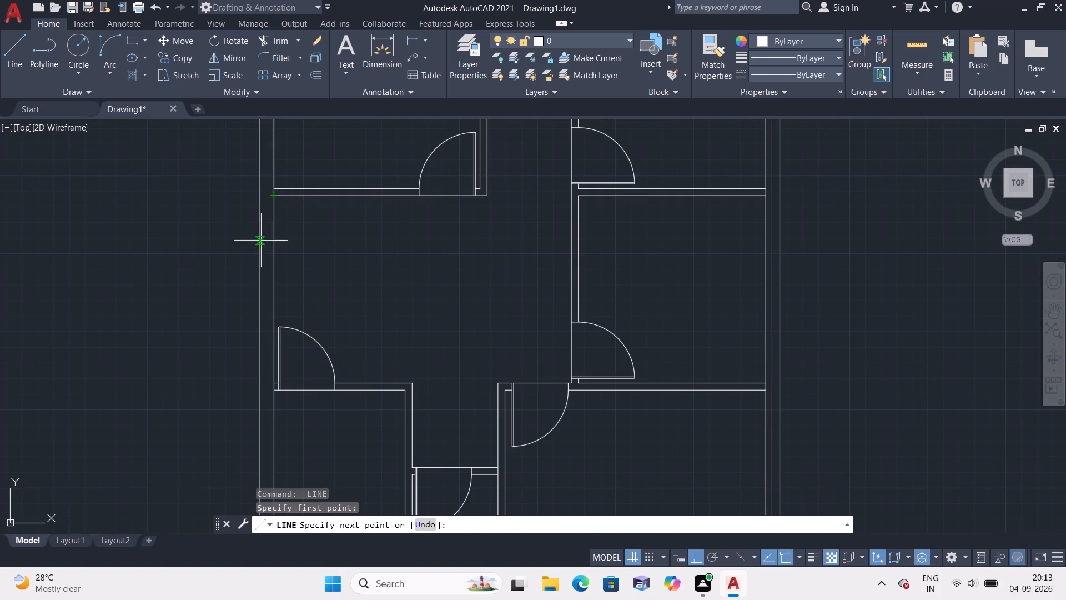
scroll(281, 378, up, 4)
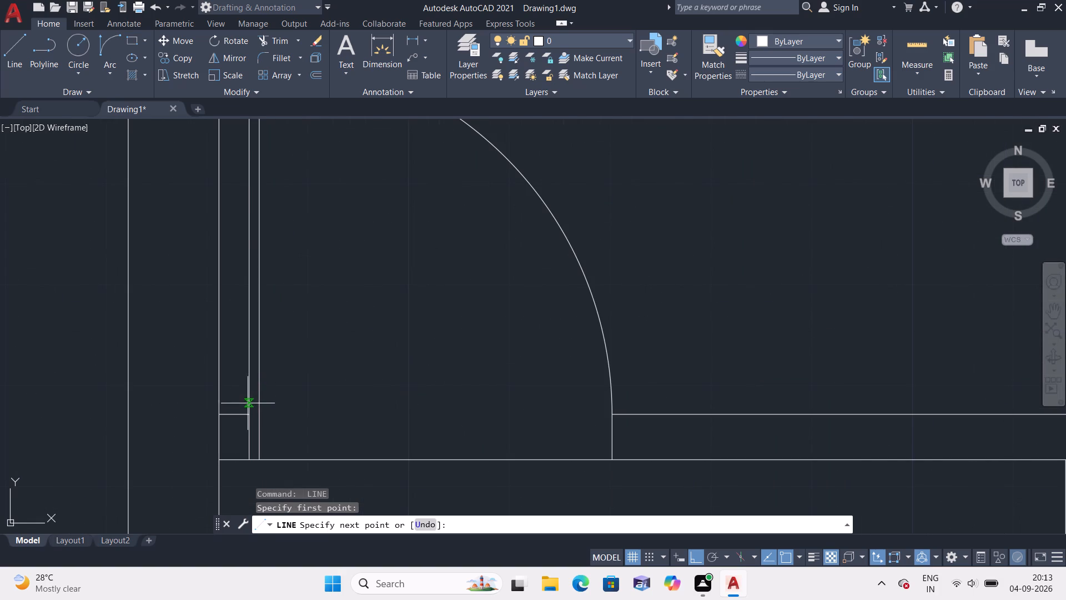
scroll(220, 401, down, 2)
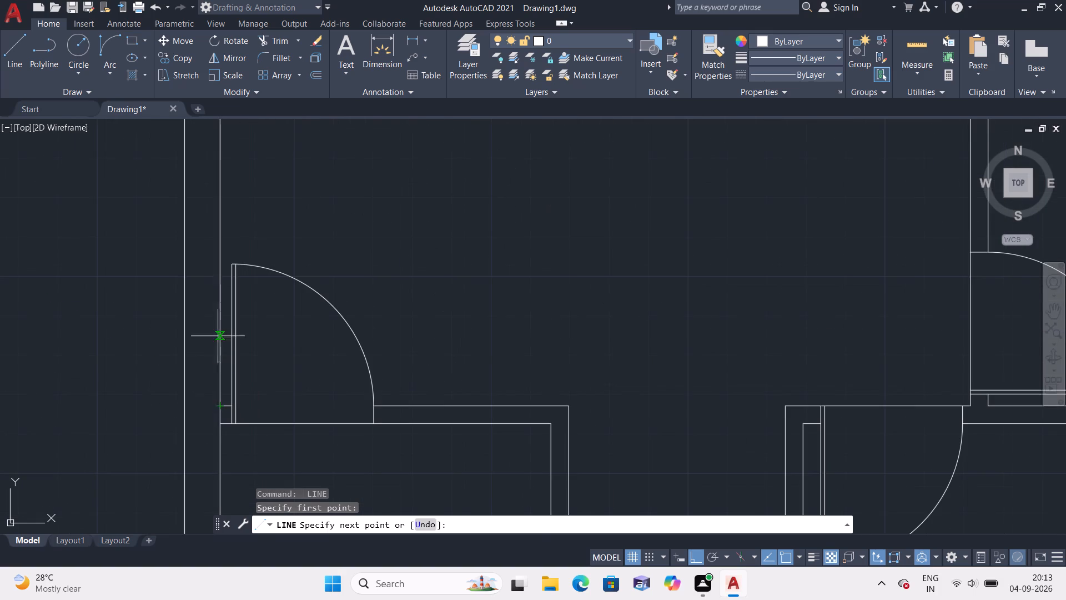
scroll(221, 296, down, 1)
scroll(217, 349, up, 2)
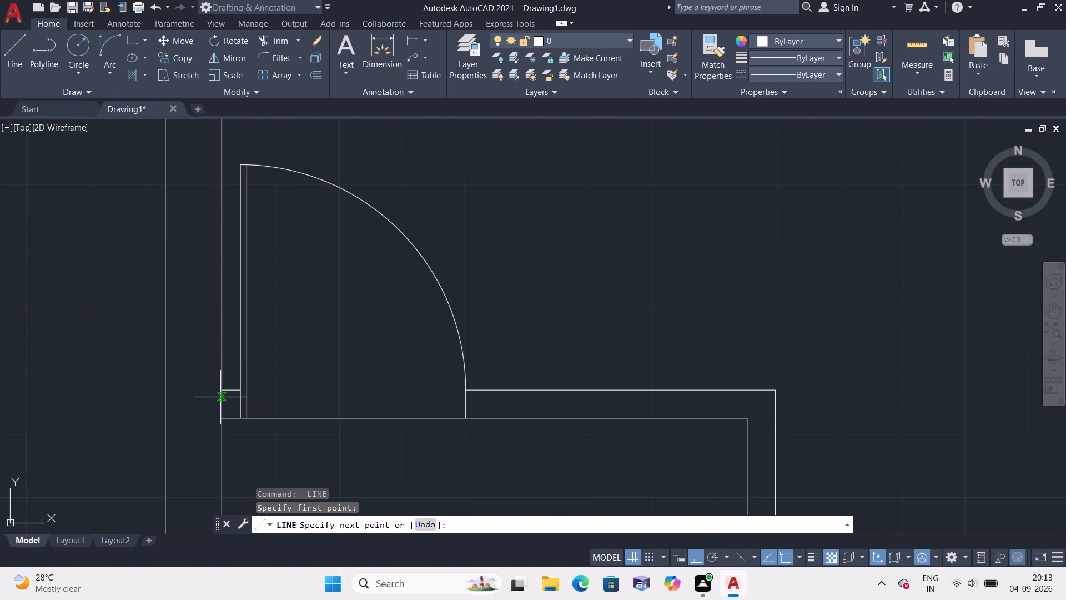
click(222, 392)
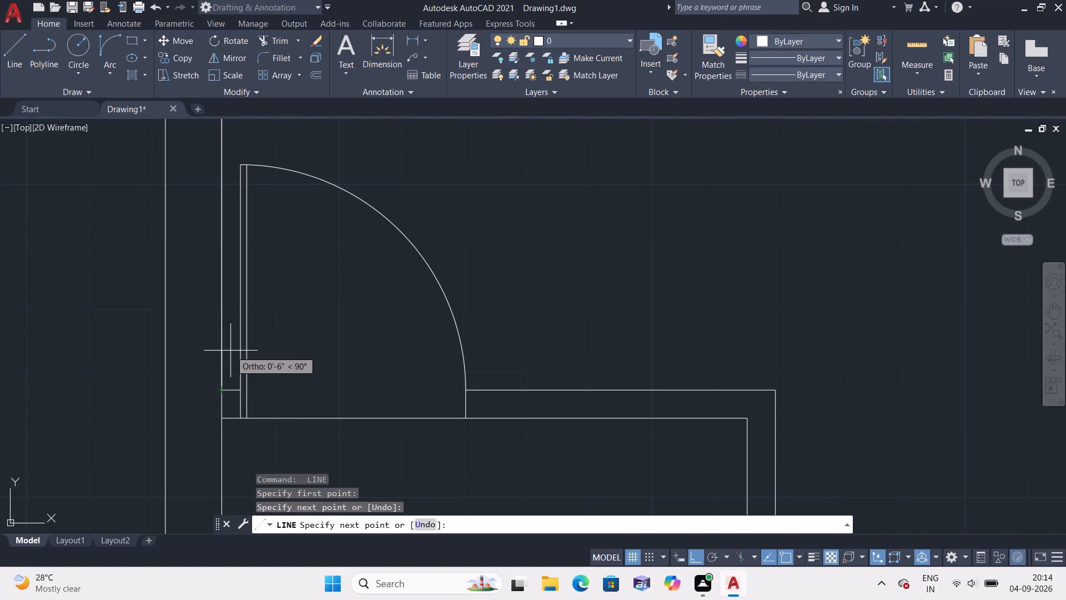
key(Escape)
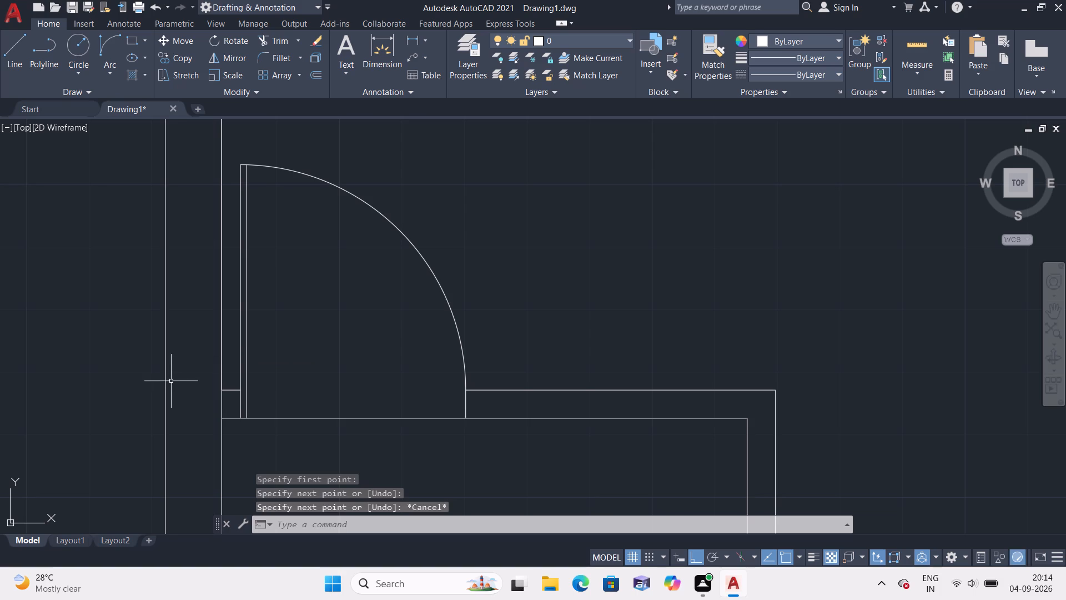
Copy the tallest loose window by its side midpoint, with Ortho off, onto the midpoint of the upper-left room's left wall guide line.
scroll(171, 371, down, 2)
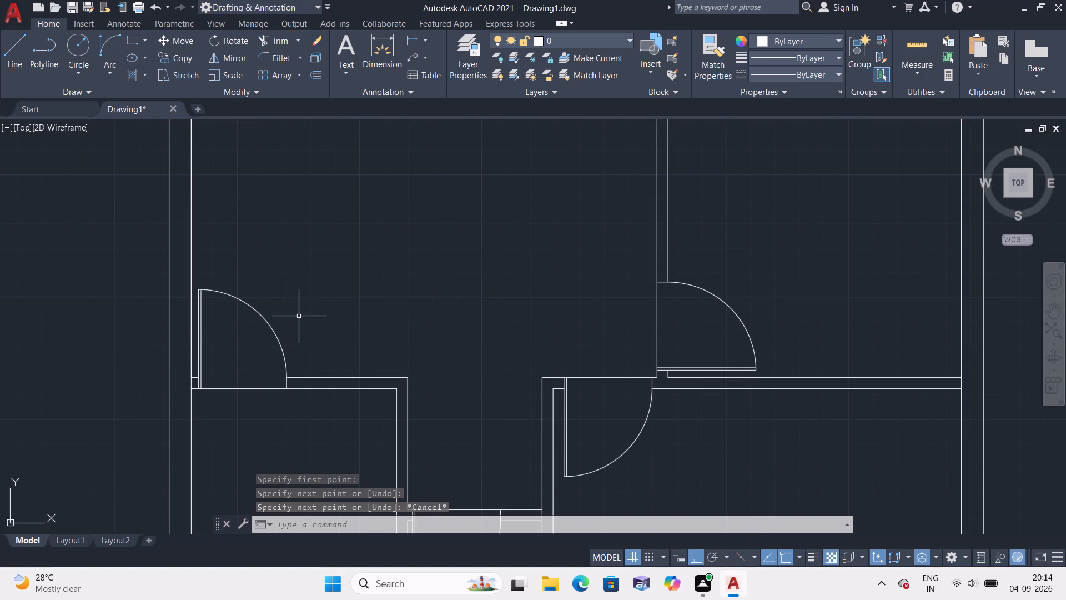
middle_drag(299, 316, 157, 369)
scroll(299, 316, down, 1)
scroll(177, 361, down, 1)
middle_drag(590, 253, 592, 258)
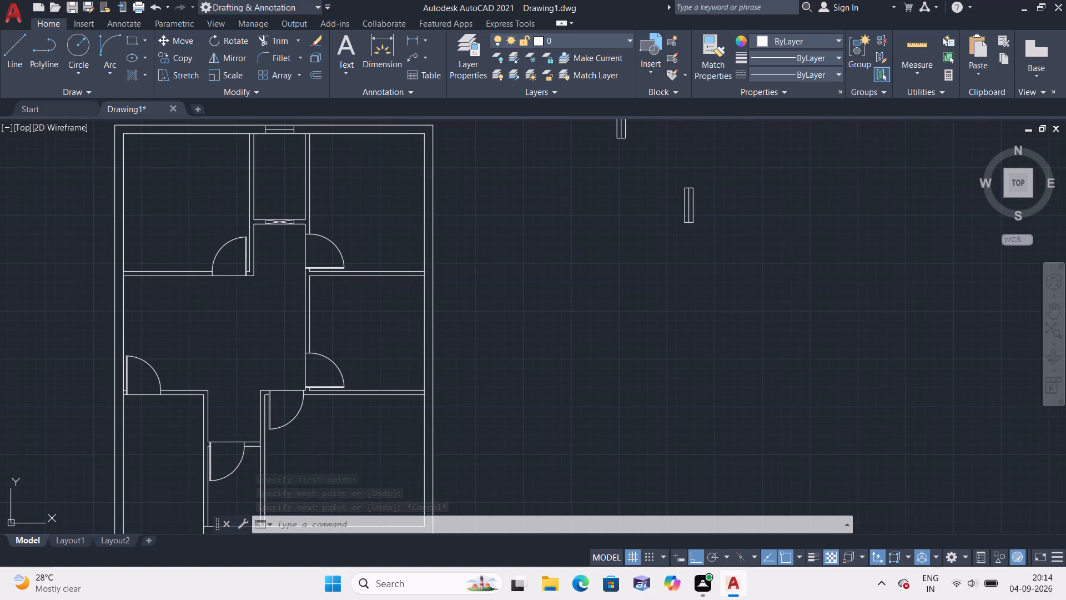
middle_drag(592, 258, 575, 348)
scroll(619, 138, up, 1)
click(625, 126)
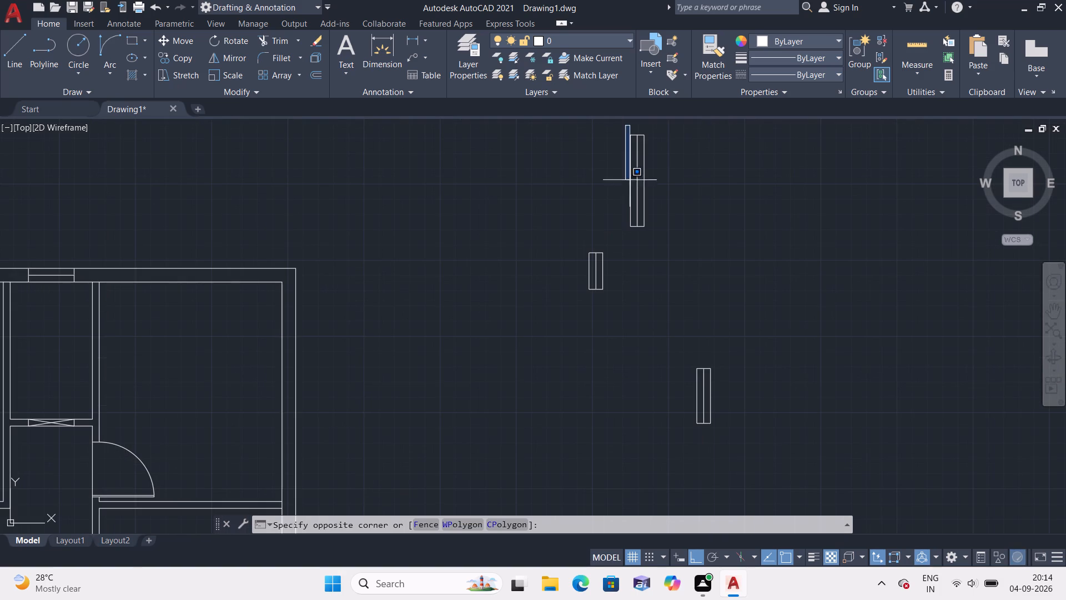
click(662, 246)
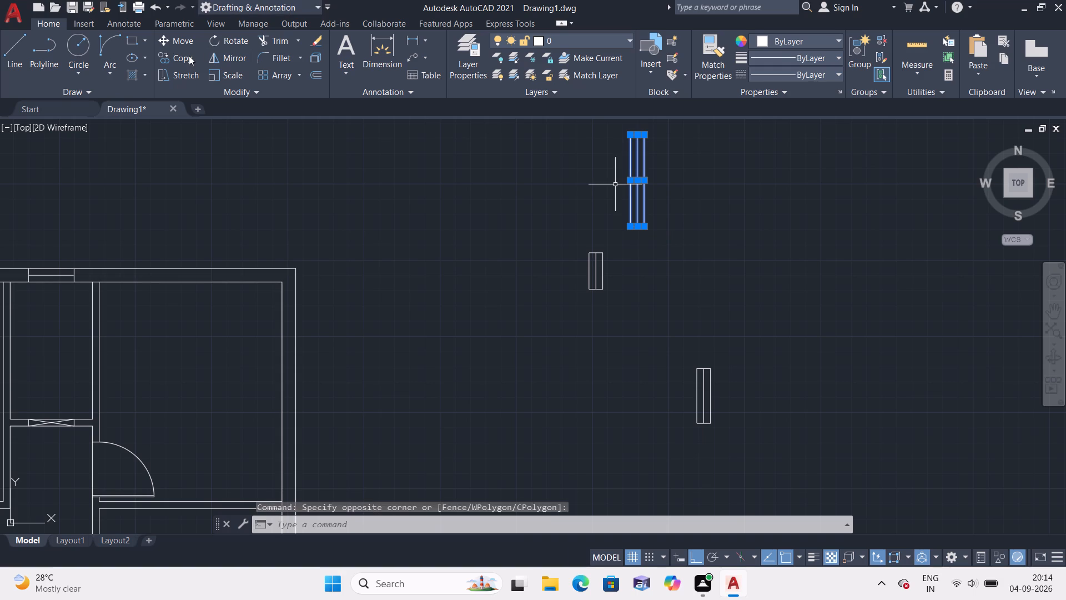
click(189, 56)
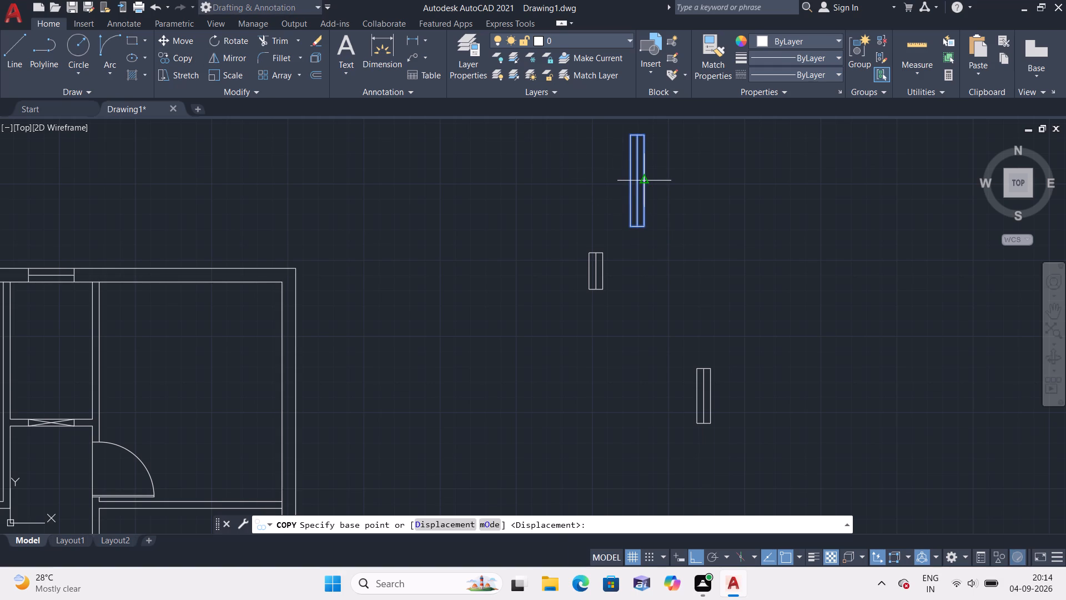
click(643, 183)
scroll(103, 253, down, 1)
middle_drag(103, 253, 267, 219)
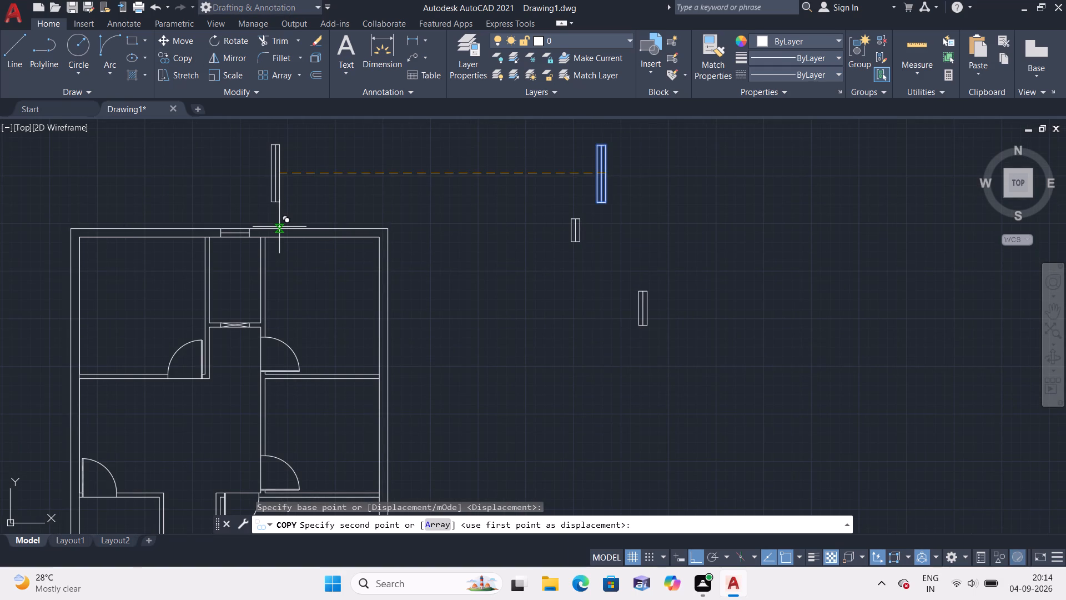
key(F8)
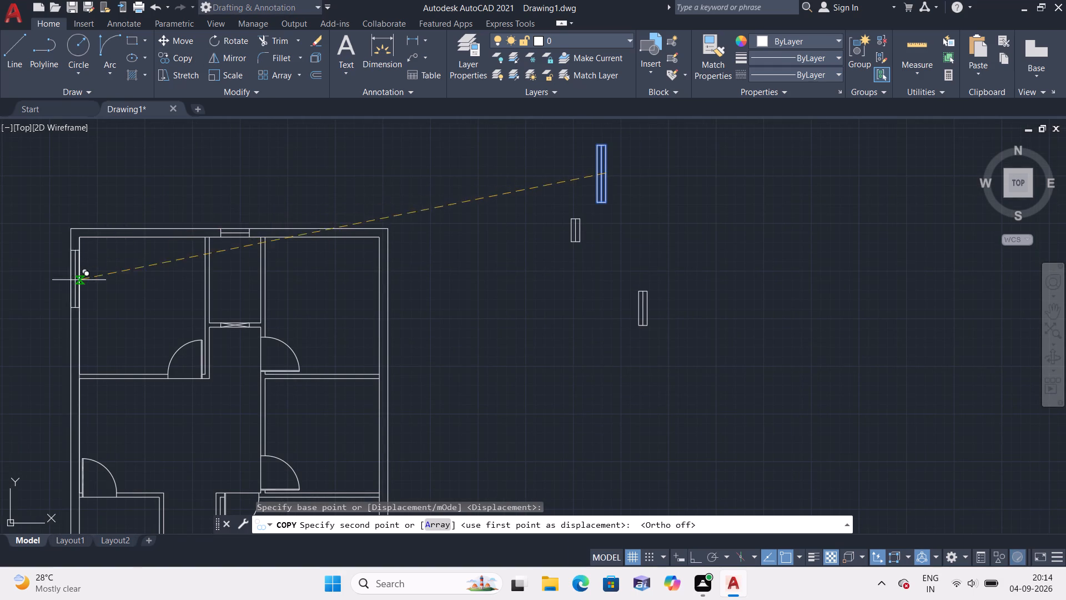
scroll(79, 281, up, 2)
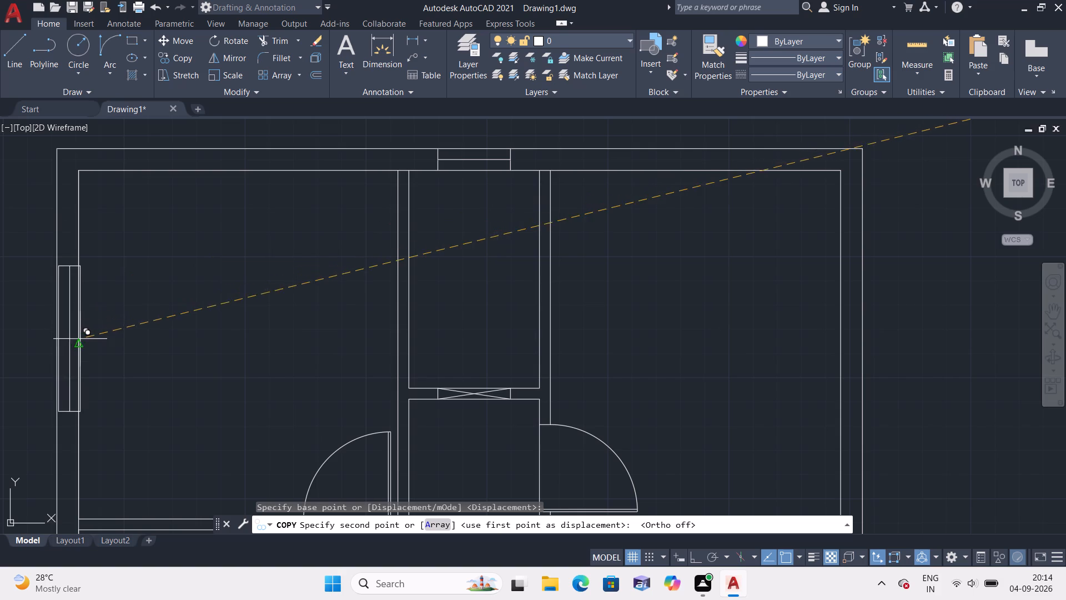
click(80, 345)
Place a second copy of the window at the midpoint of the middle-left room's left wall guide line.
middle_drag(120, 346, 255, 93)
scroll(255, 93, down, 1)
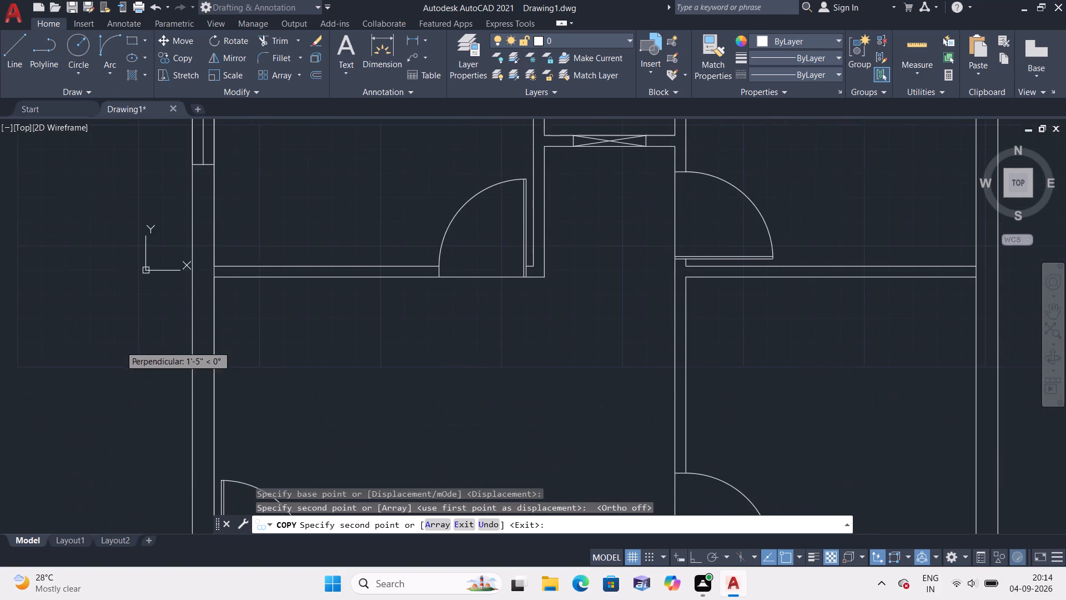
middle_drag(214, 369, 214, 246)
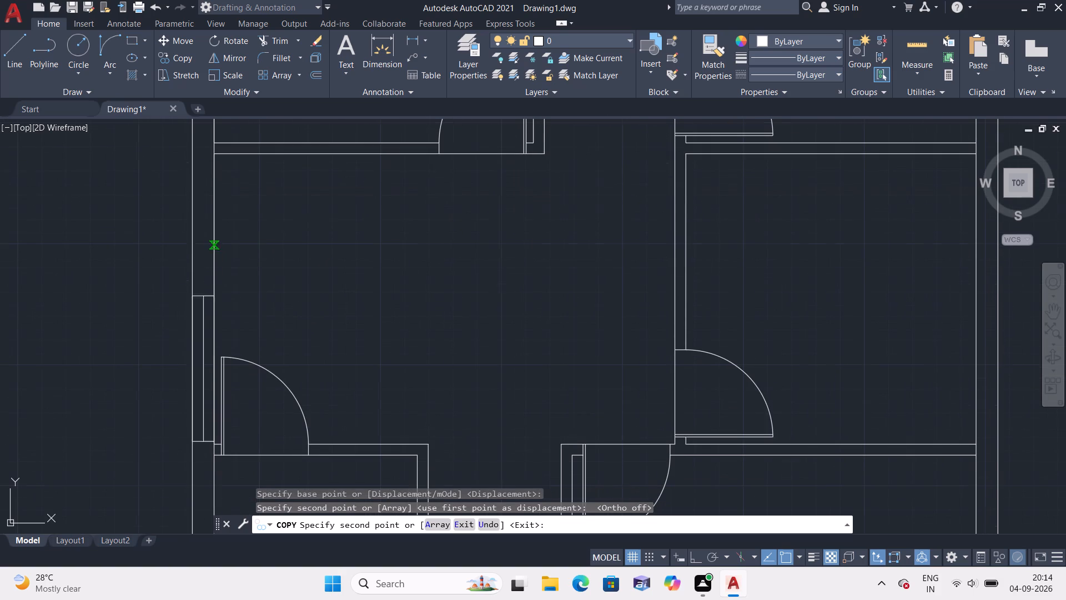
click(210, 301)
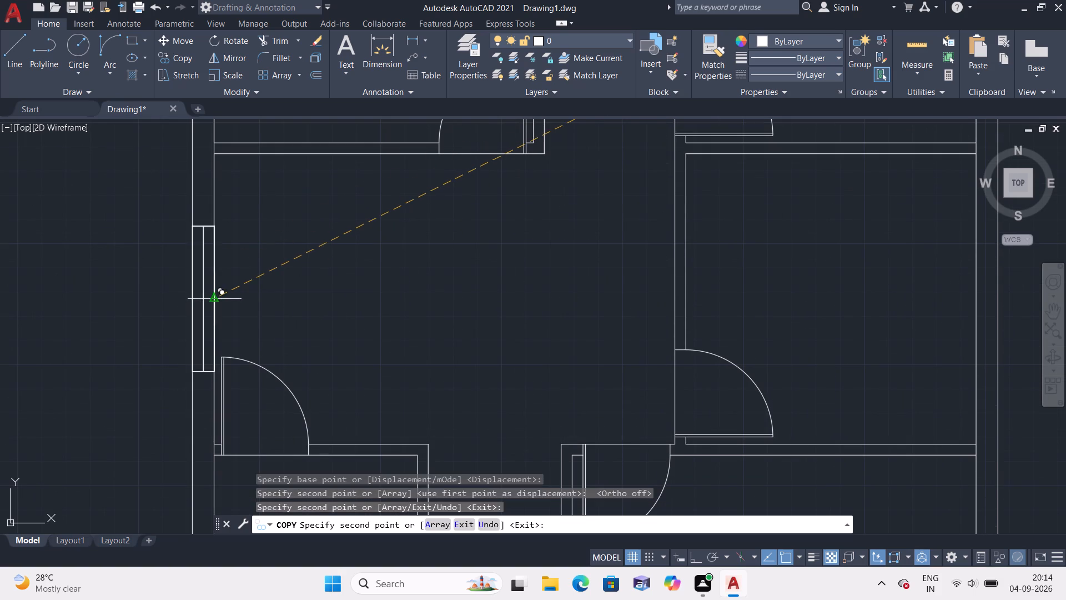
scroll(228, 286, down, 1)
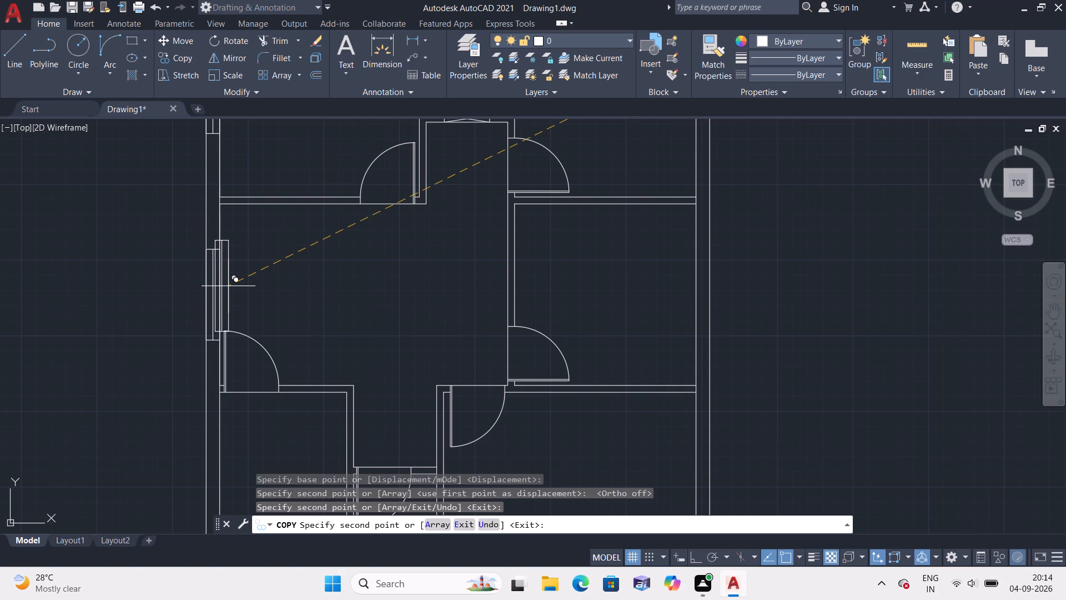
key(Escape)
Erase the two guide lines along the left outer wall's inner face, in the middle-left and upper-left rooms.
scroll(228, 286, down, 2)
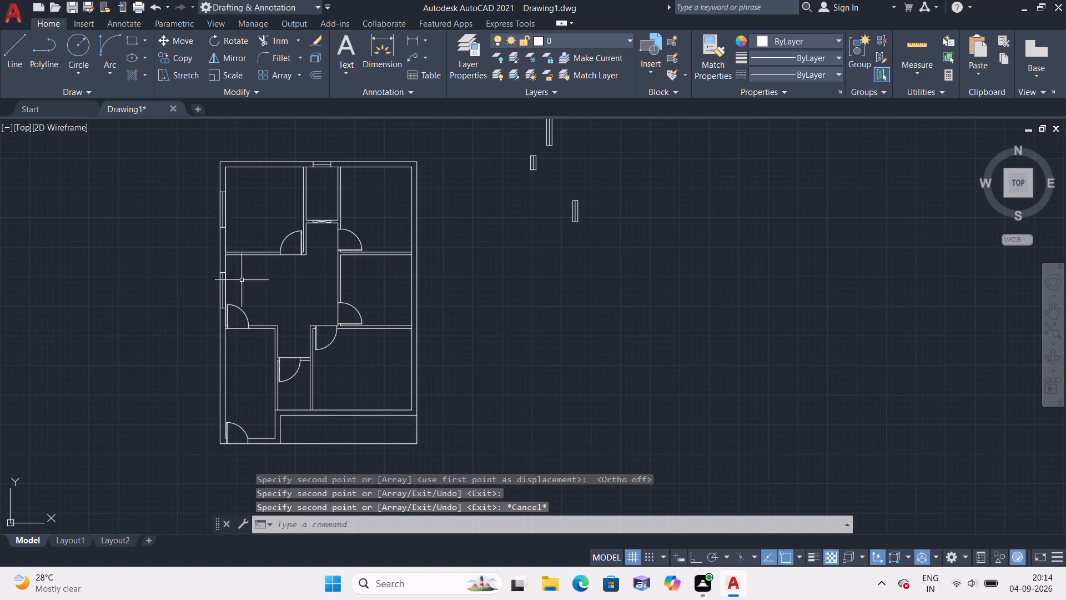
scroll(316, 263, down, 1)
middle_drag(569, 264, 361, 311)
middle_drag(74, 318, 247, 308)
scroll(189, 319, up, 4)
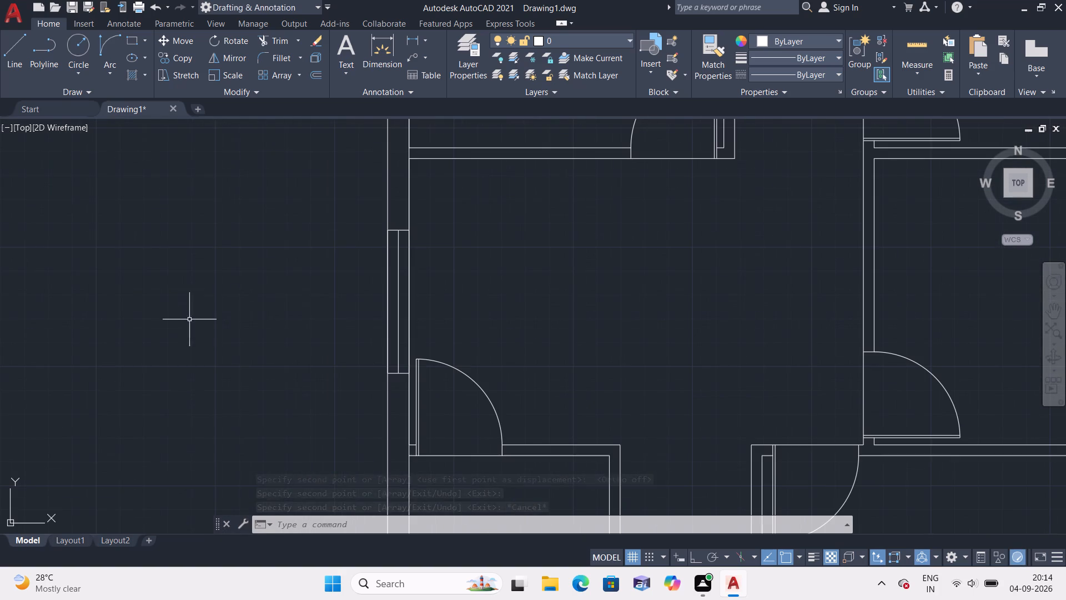
click(408, 211)
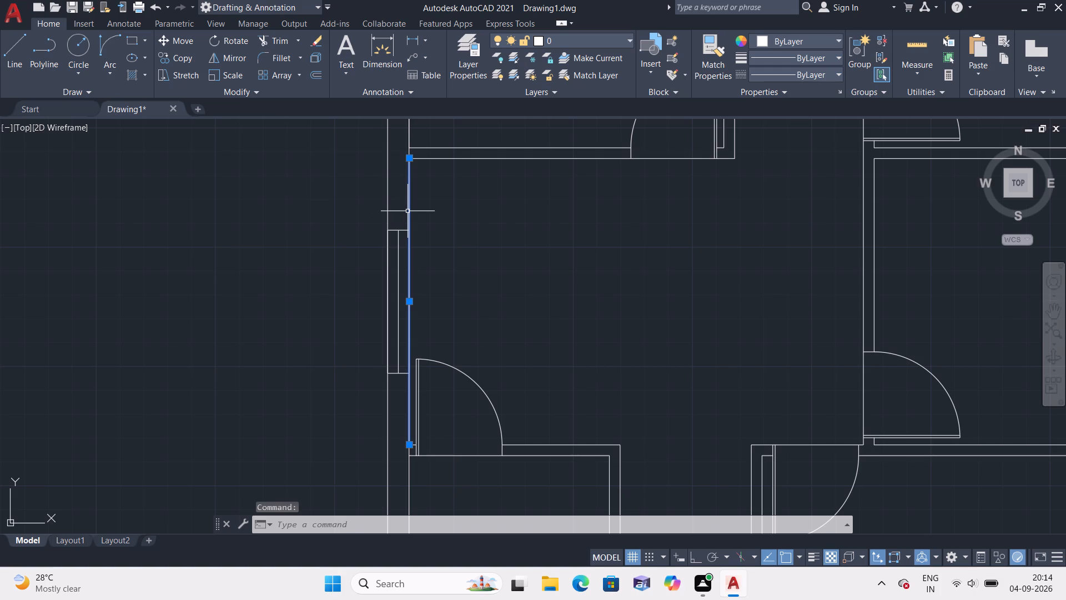
key(Delete)
scroll(466, 255, down, 1)
middle_drag(404, 359, 375, 417)
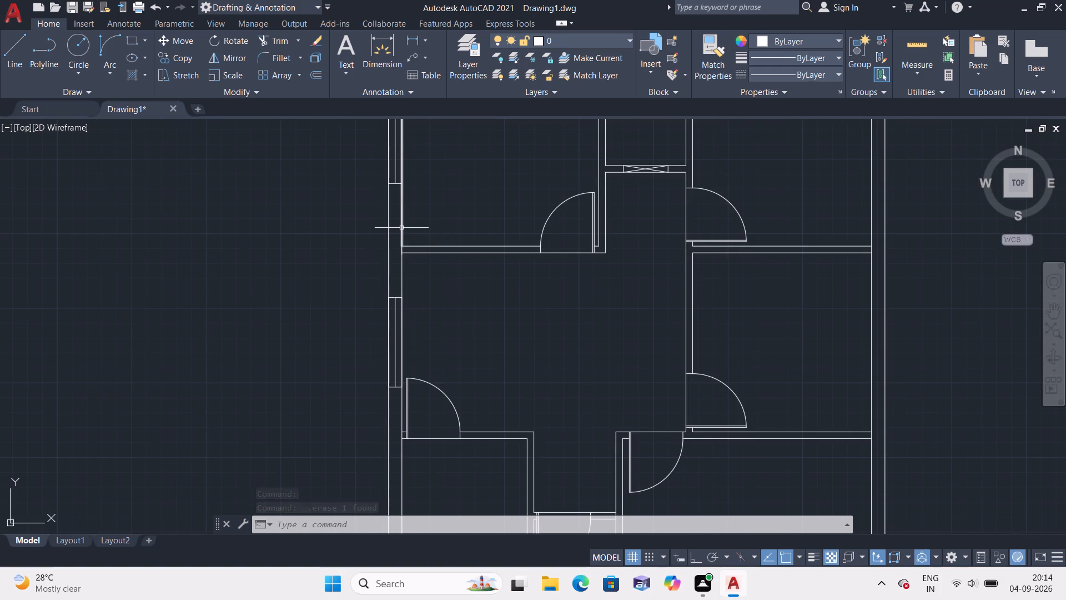
click(401, 228)
key(Delete)
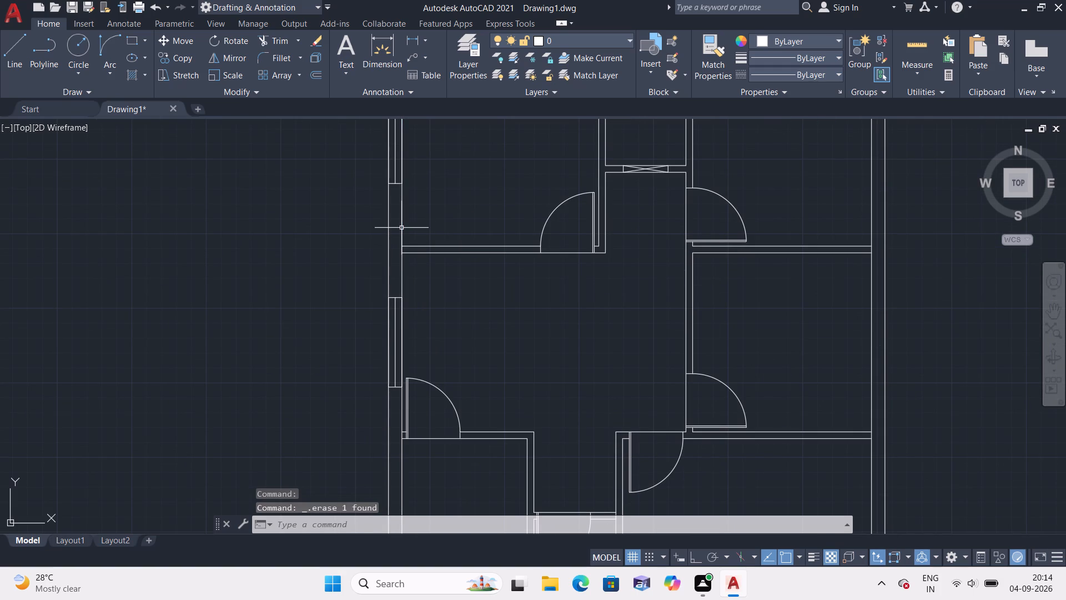
Draw a line along the upper-right room's inner top wall face, from the central room's partition to the right corner.
scroll(401, 228, down, 4)
middle_drag(420, 204, 353, 241)
scroll(353, 241, up, 2)
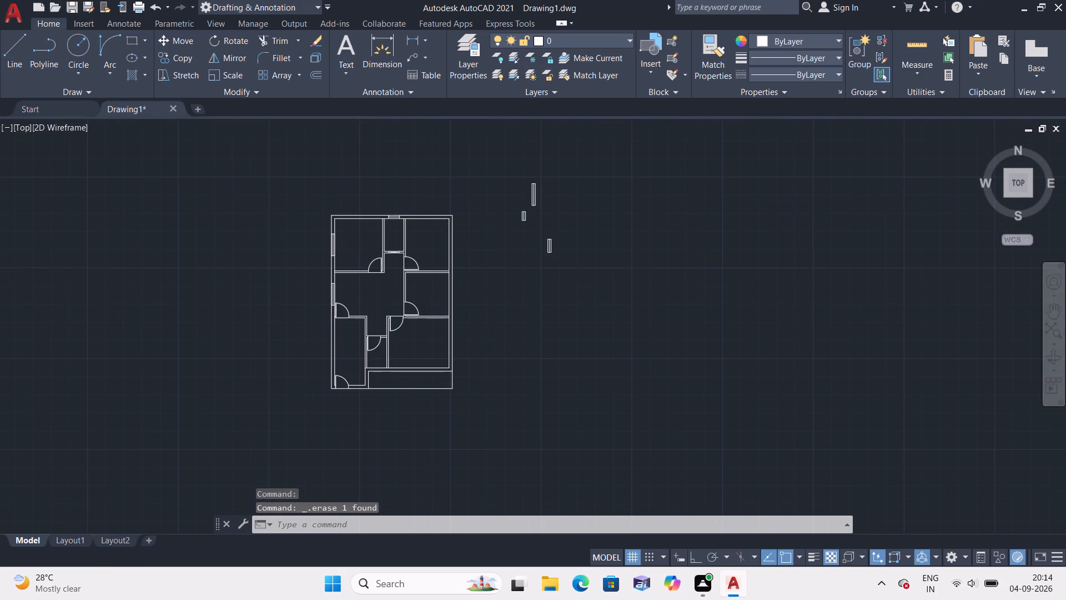
text(l)
key(space)
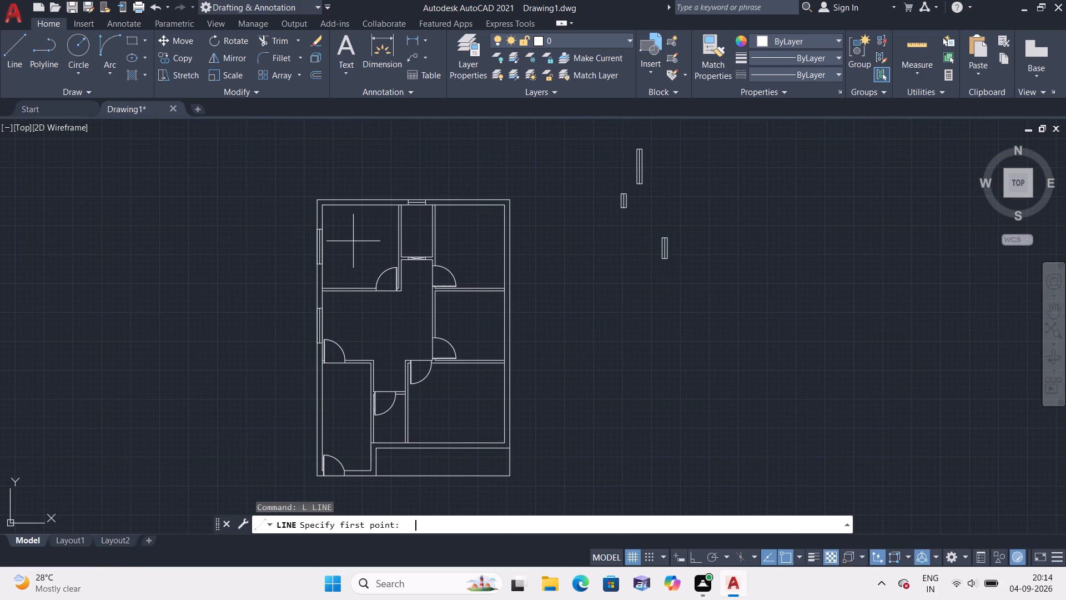
scroll(482, 219, up, 3)
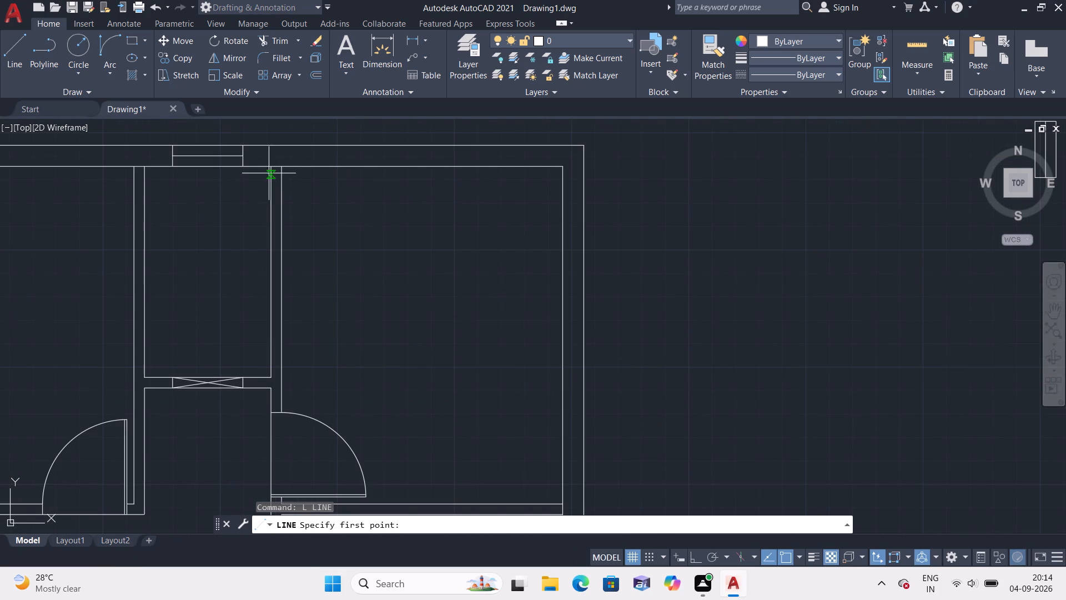
click(281, 164)
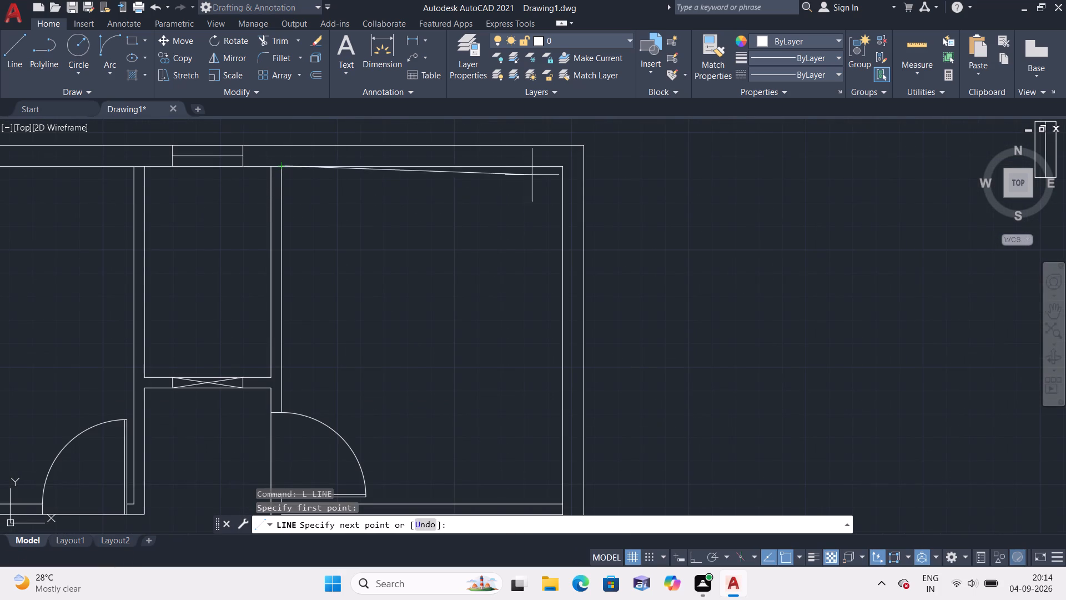
click(558, 165)
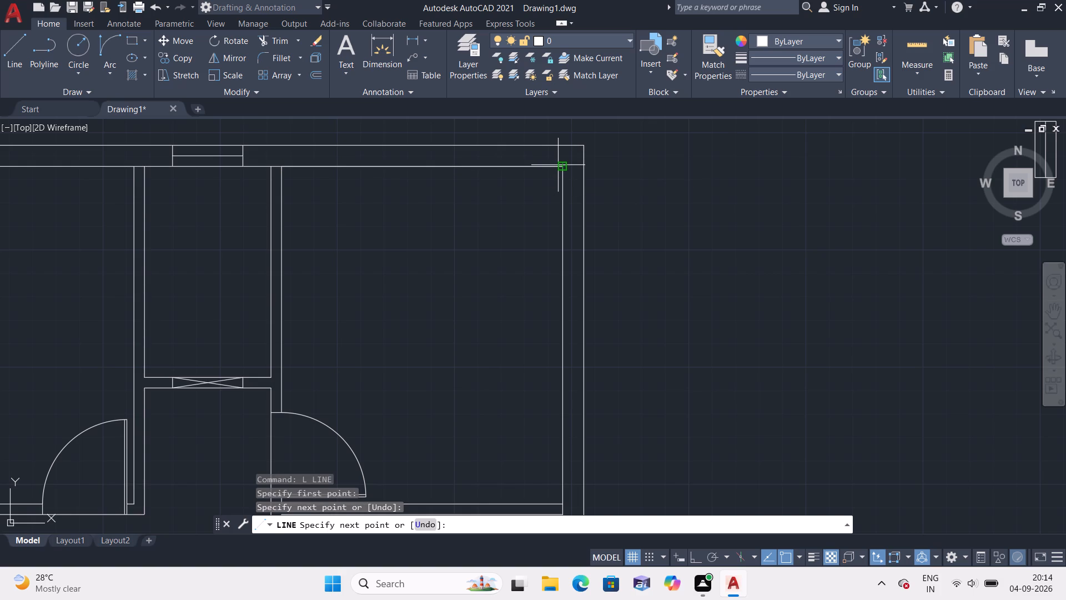
key(Escape)
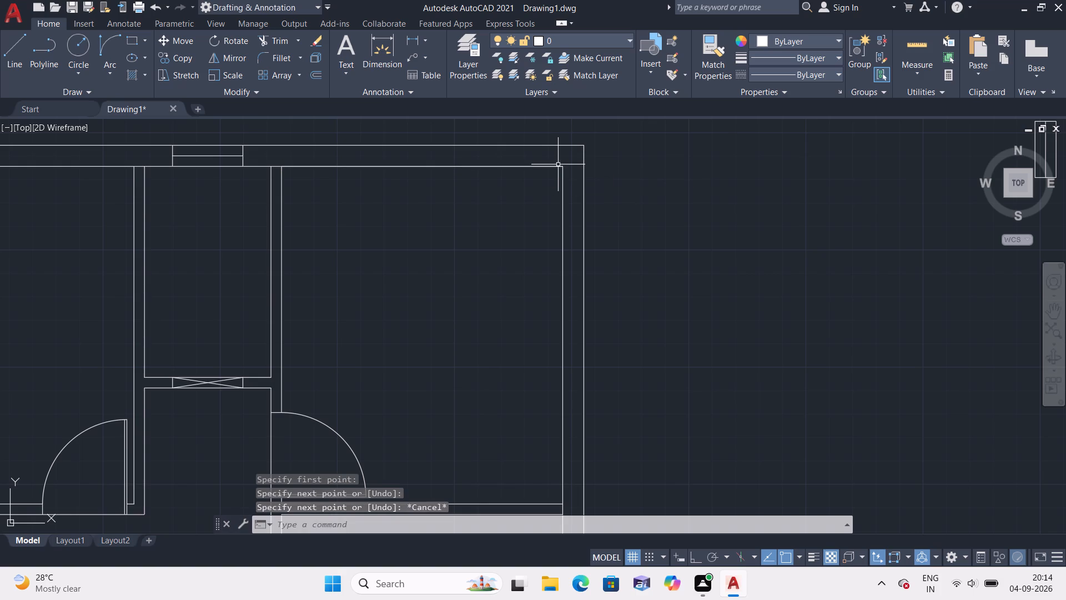
Draw a line along the upper-right room's inner right wall face, from the top corner down to the partition below.
scroll(549, 171, down, 1)
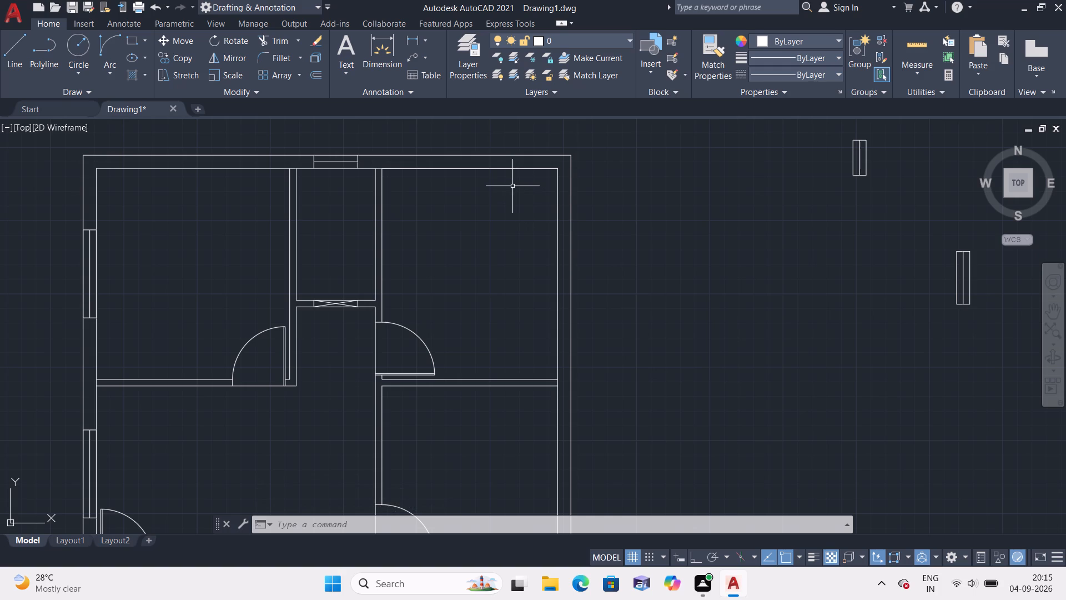
scroll(512, 194, down, 1)
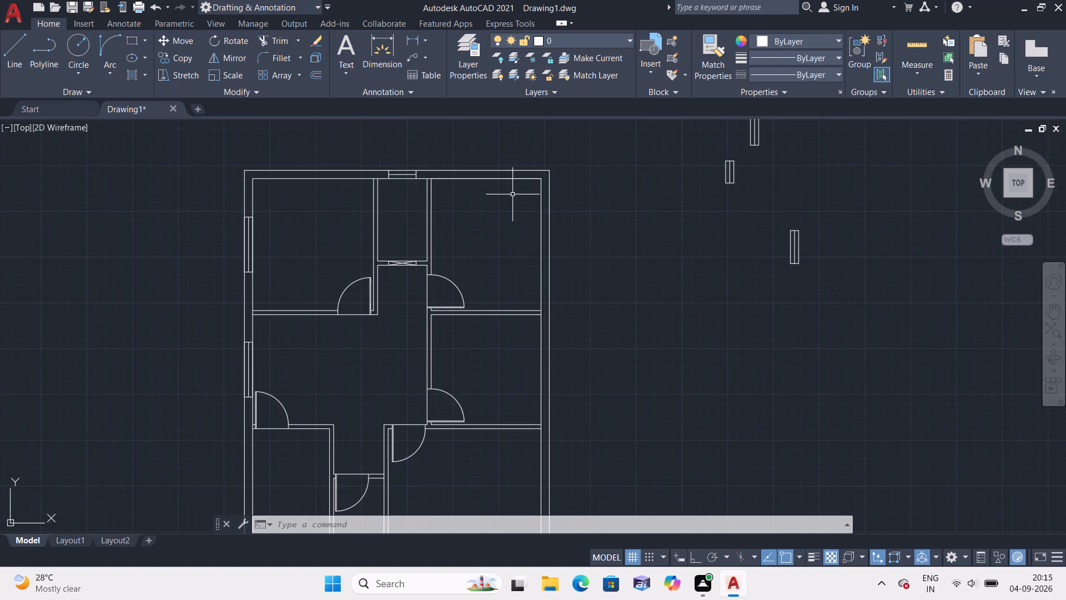
key(space)
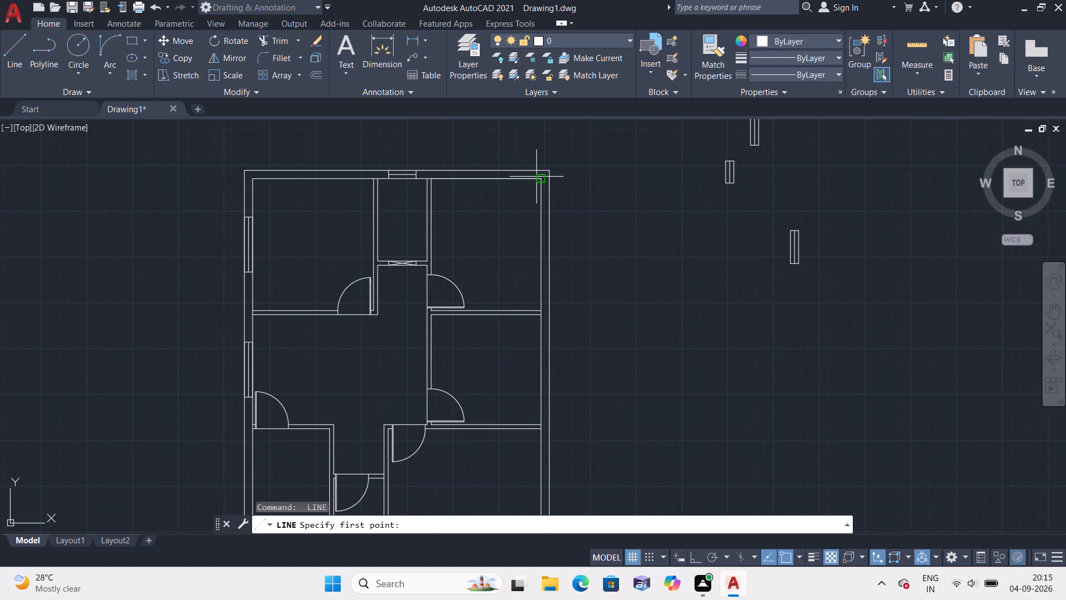
click(539, 180)
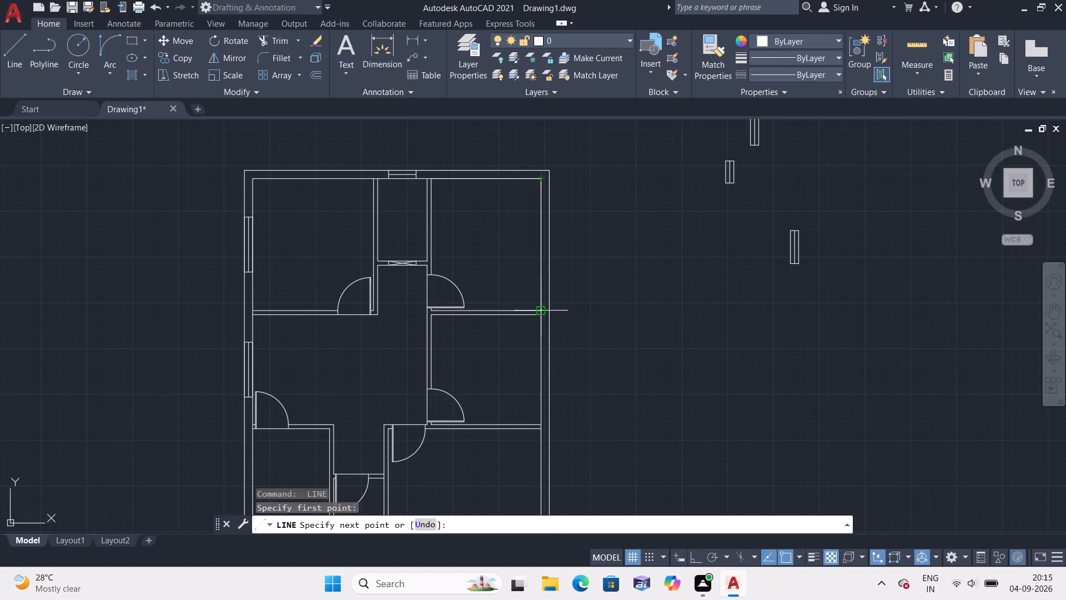
click(540, 310)
key(space)
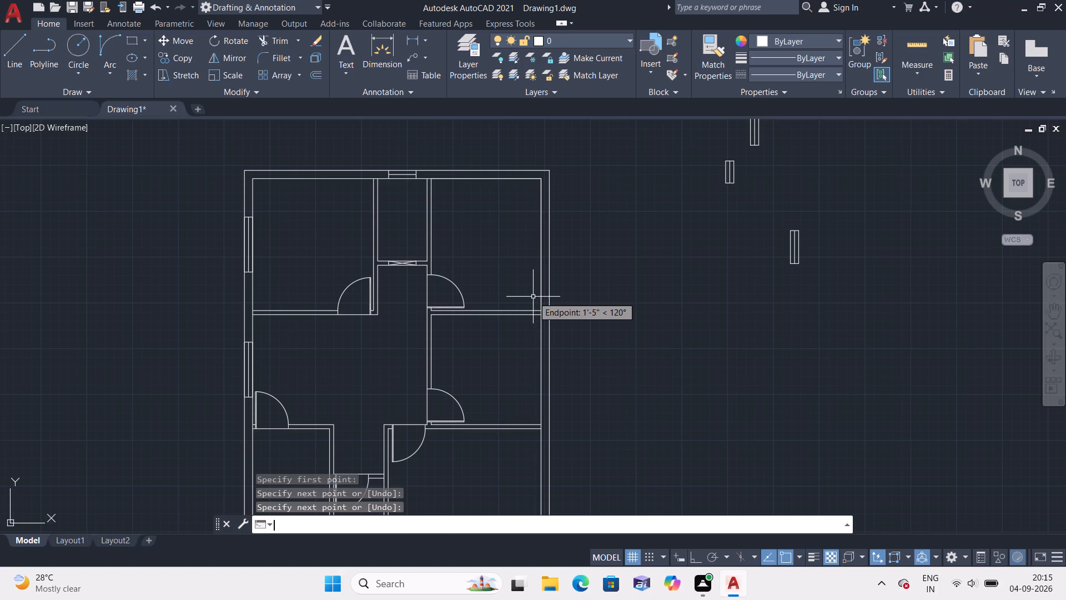
Draw a line along the middle-right room's inner right wall face, from the upper partition to the lower partition.
scroll(532, 339, down, 1)
middle_drag(520, 328, 463, 262)
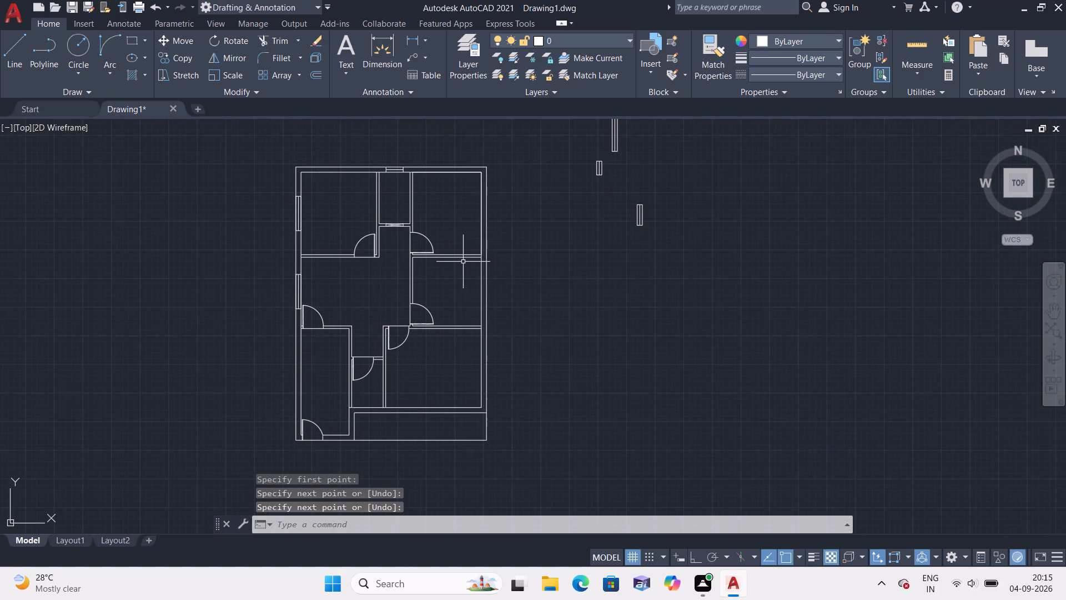
key(space)
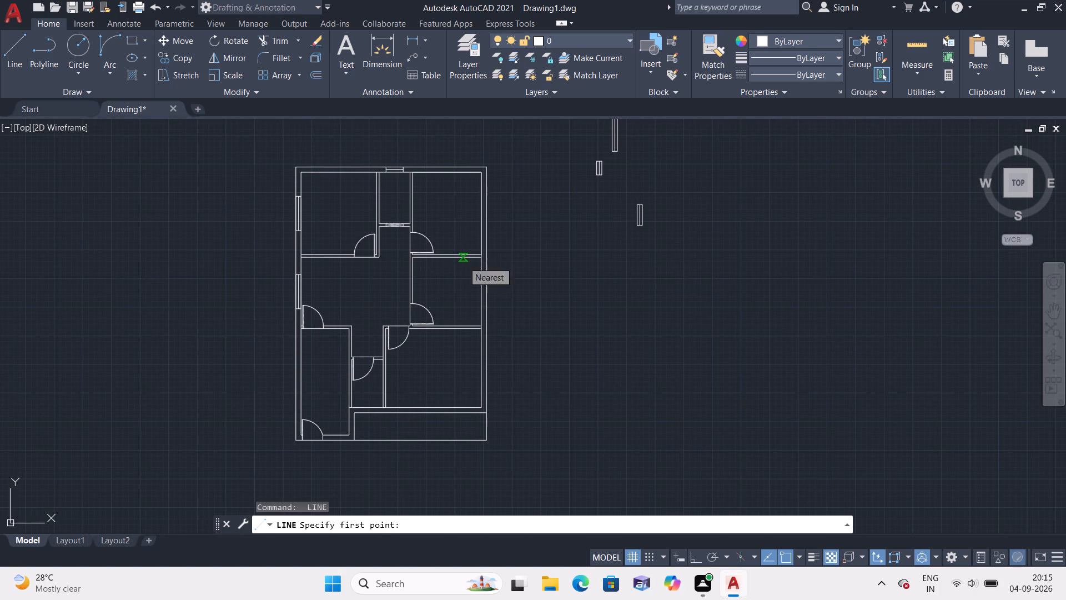
scroll(464, 258, up, 2)
click(501, 259)
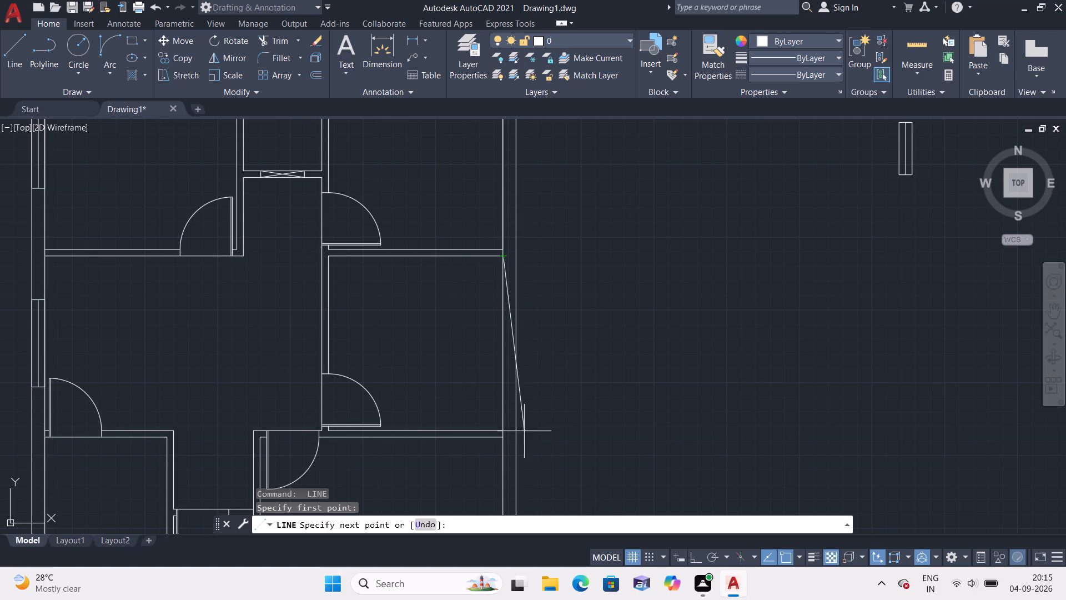
click(504, 429)
scroll(466, 399, down, 1)
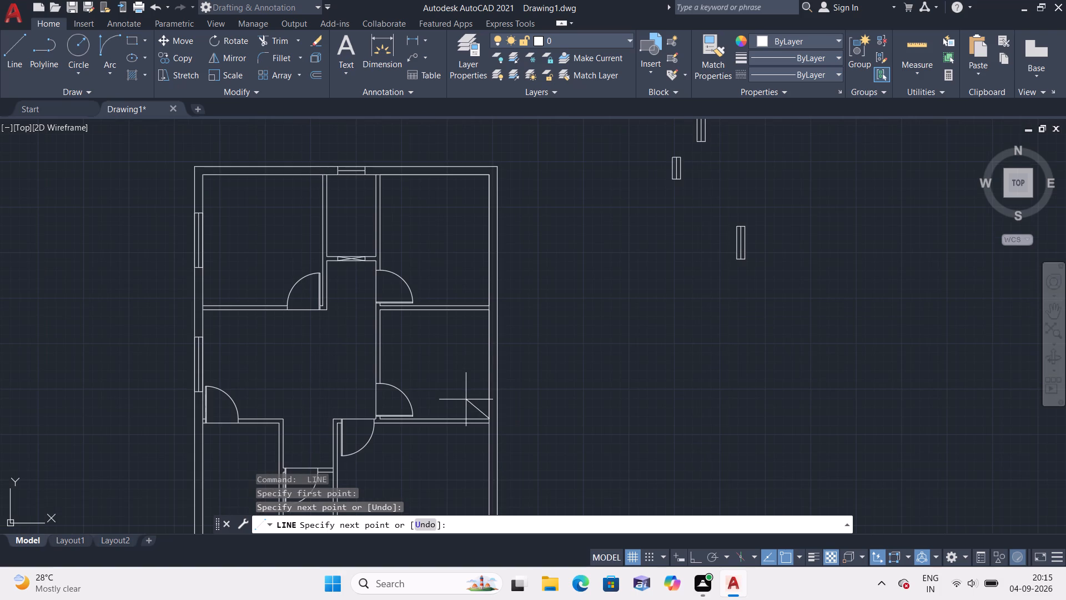
key(space)
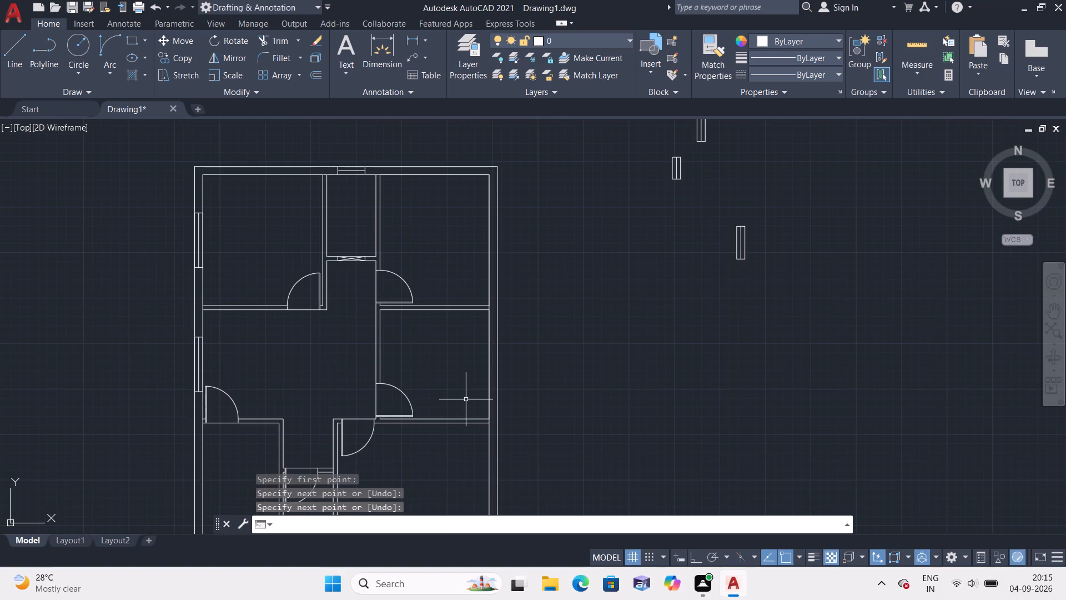
Draw a line along the lower-right room's inner right wall face, from the partition above down to the bottom corner.
middle_drag(466, 399, 452, 307)
scroll(447, 291, down, 2)
middle_drag(445, 369, 442, 342)
scroll(442, 342, up, 1)
key(space)
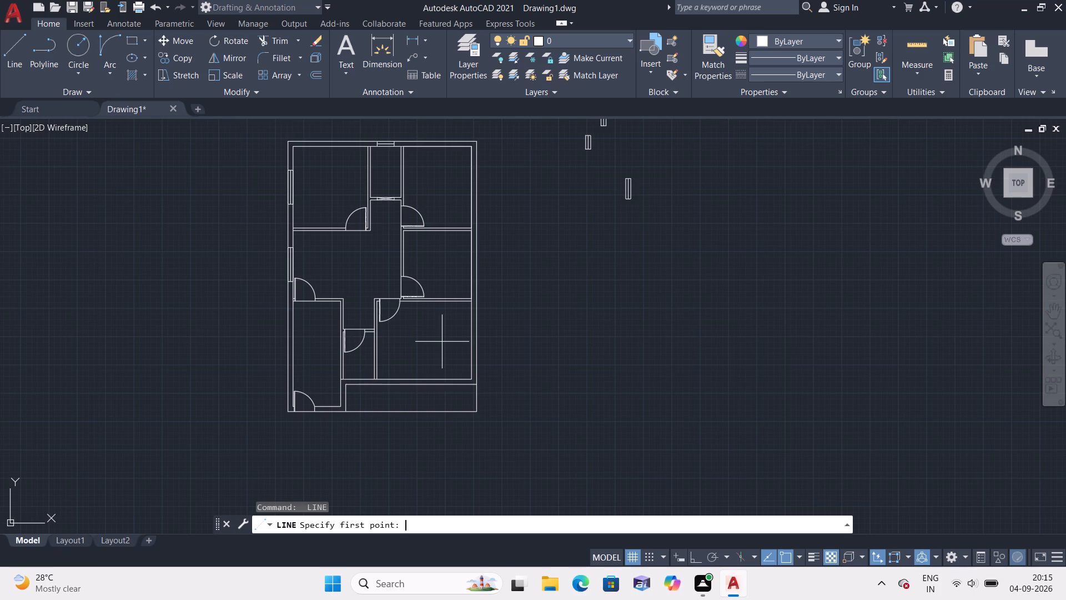
scroll(430, 299, up, 1)
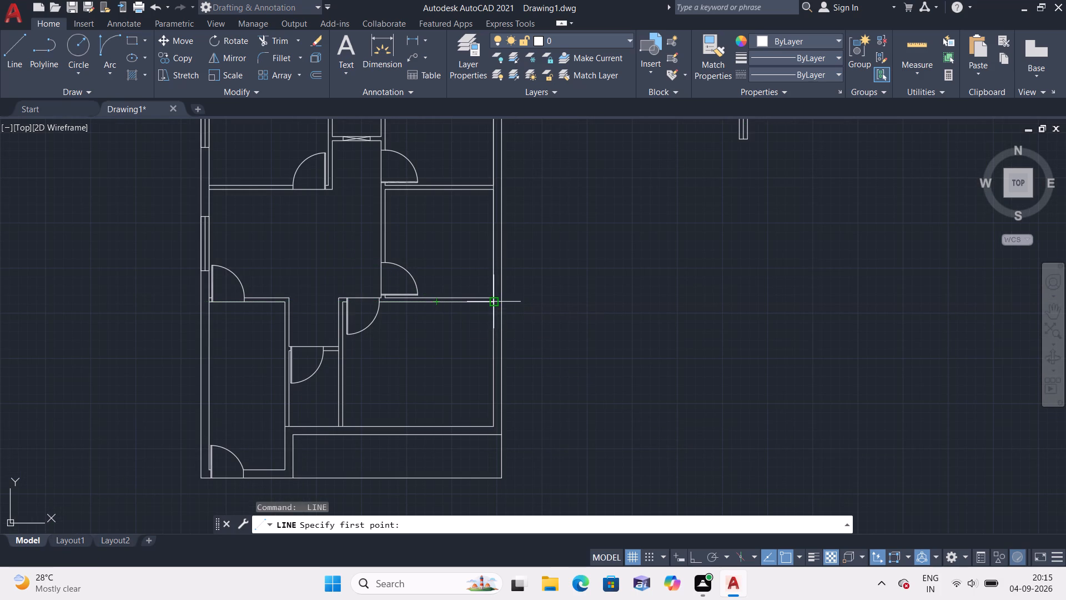
click(494, 302)
click(492, 427)
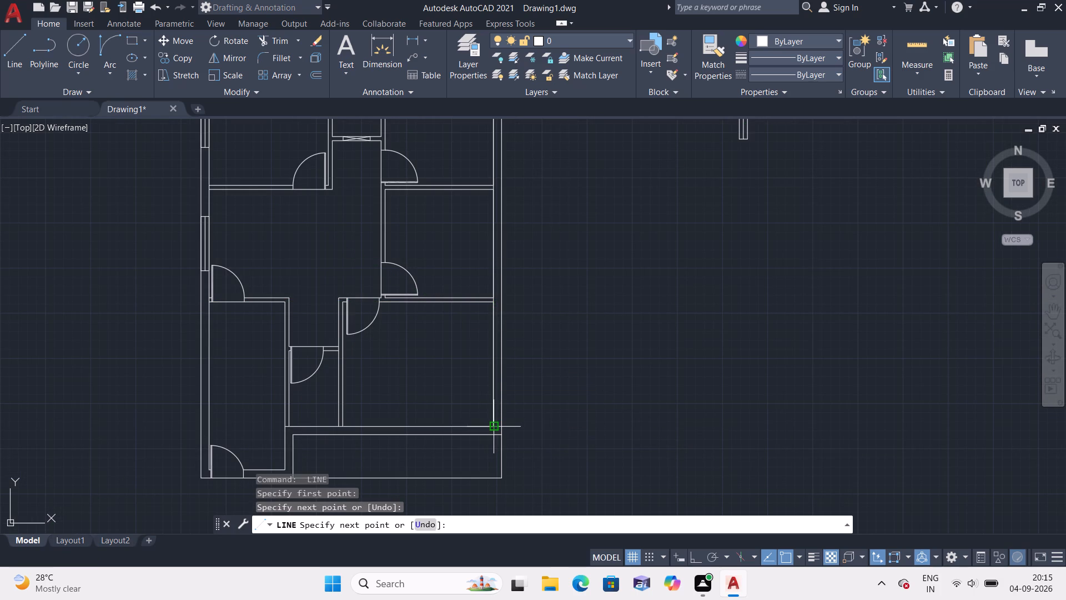
key(Escape)
Copy the longest spare window from its left edge's midpoint to the midpoint of the upper-right room's right wall guide line.
scroll(492, 427, down, 1)
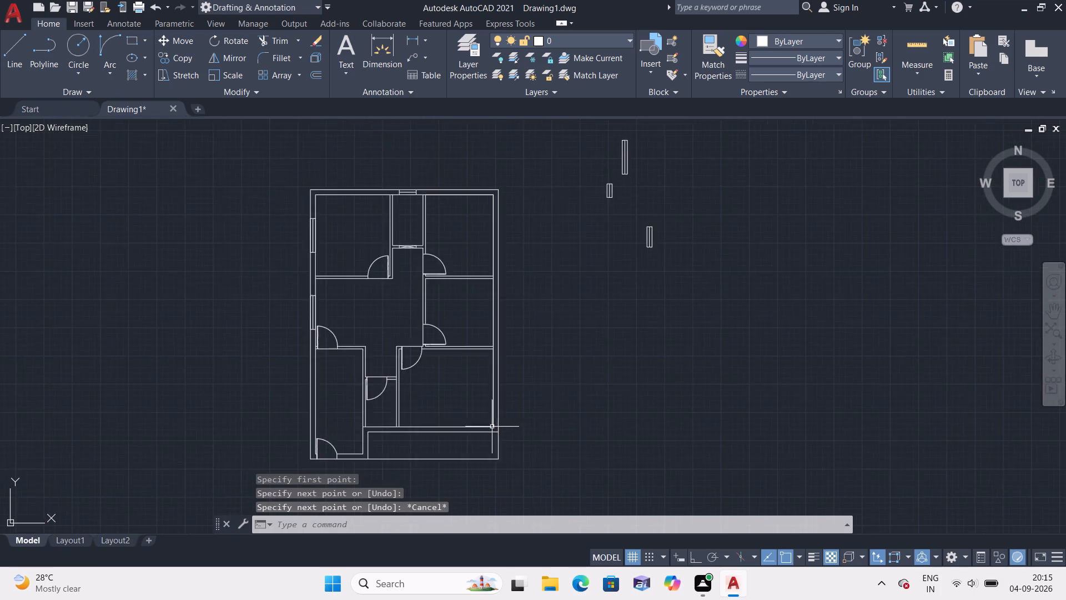
scroll(492, 427, down, 1)
scroll(560, 318, up, 2)
middle_drag(560, 318, 535, 352)
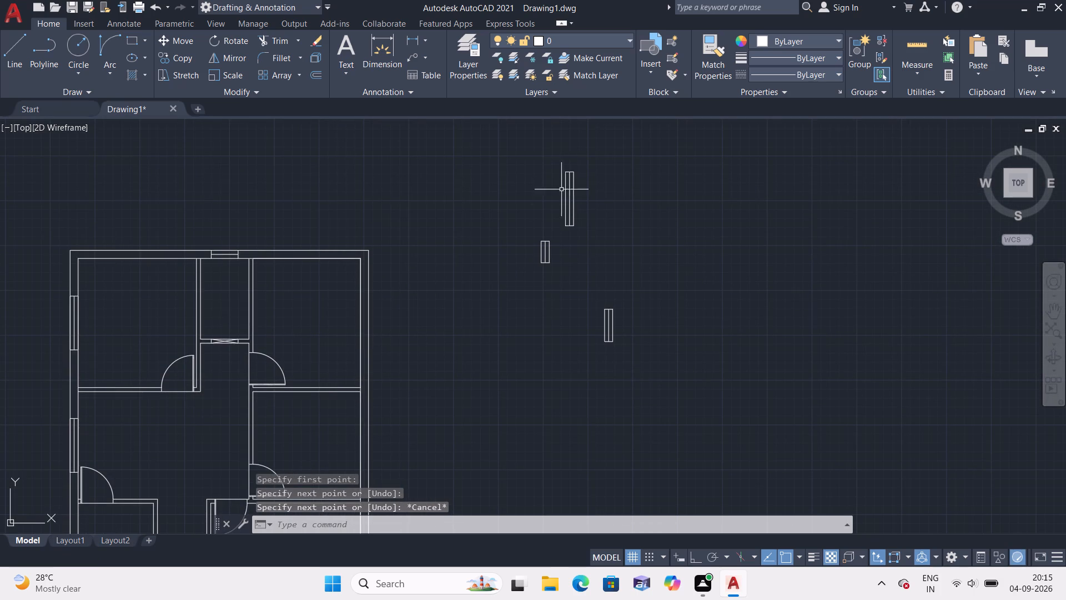
click(555, 156)
click(593, 245)
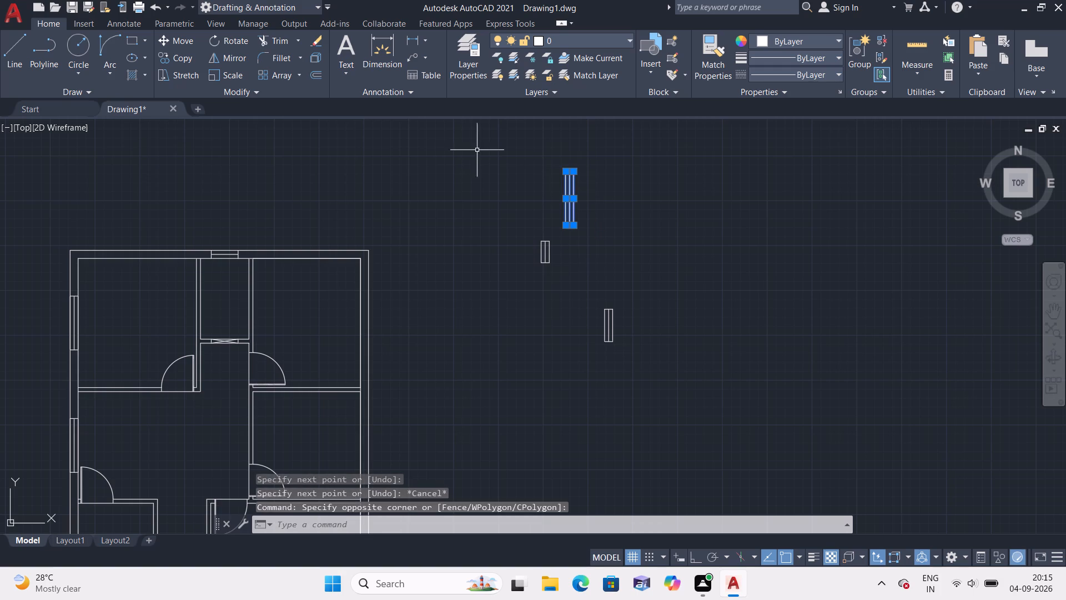
click(175, 54)
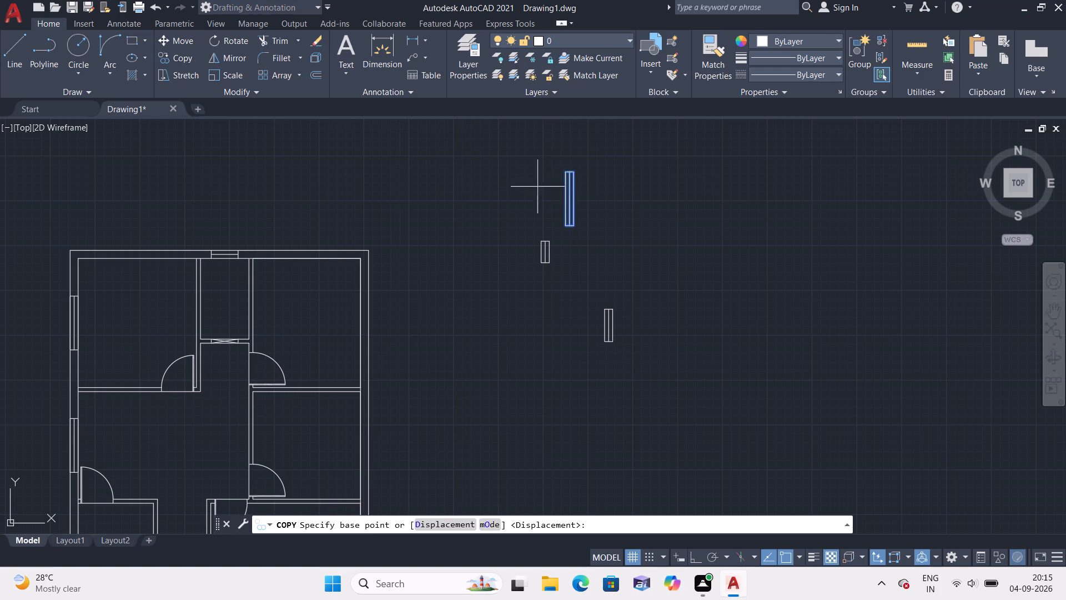
scroll(567, 199, up, 2)
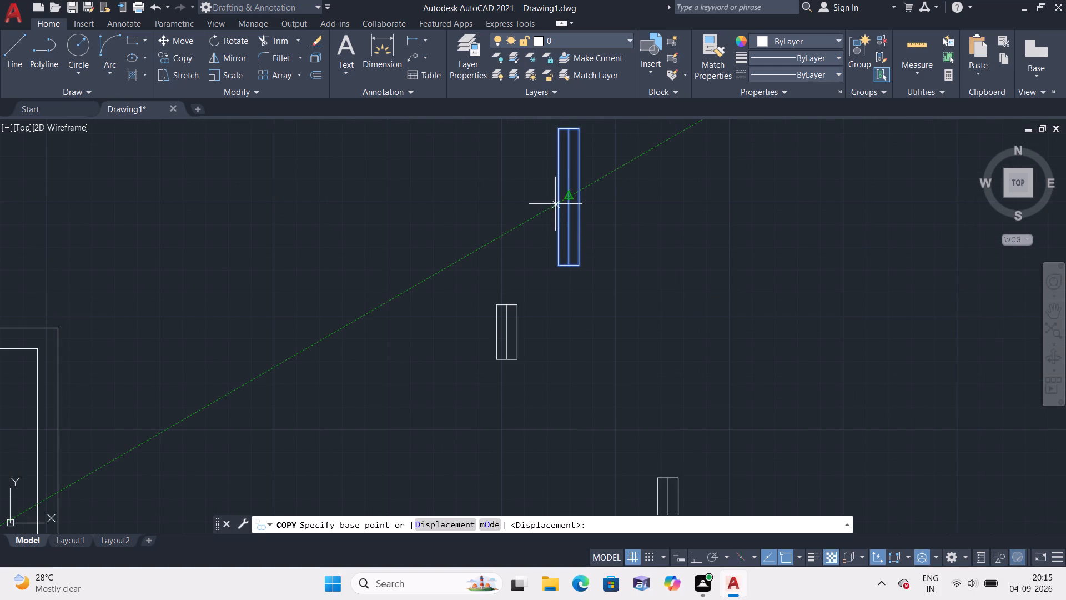
click(555, 197)
scroll(336, 283, down, 3)
middle_drag(324, 296, 359, 224)
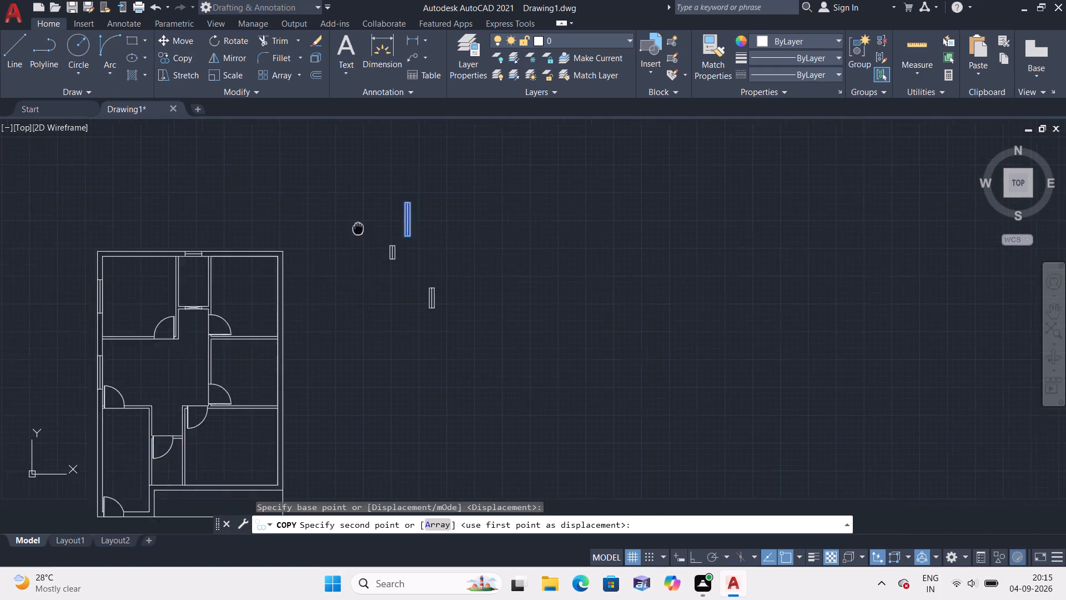
middle_drag(359, 224, 374, 202)
scroll(335, 233, up, 2)
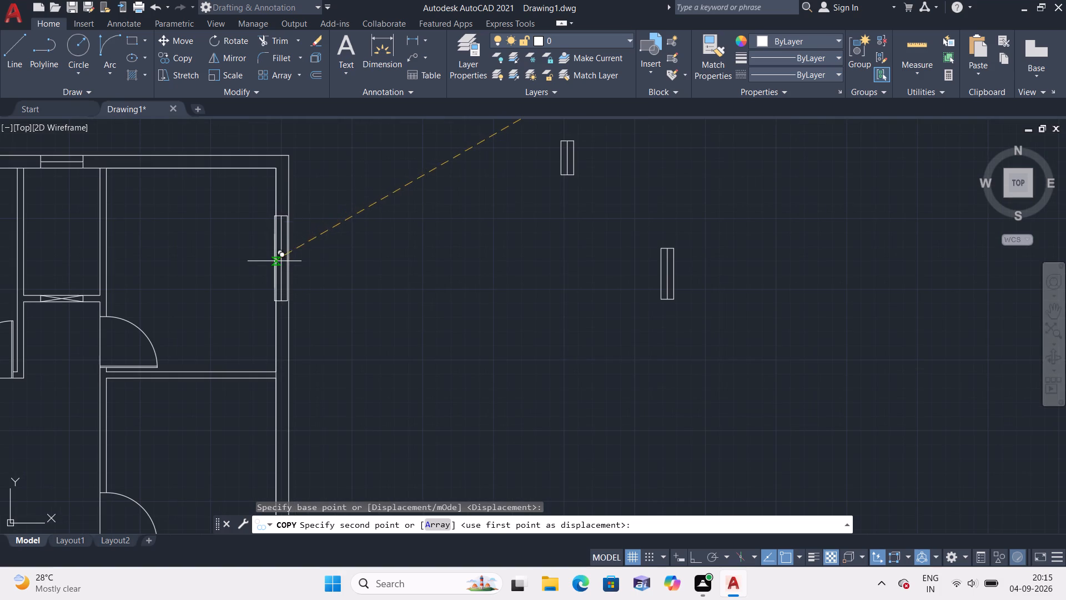
click(276, 269)
Place two more copies of the window at the midpoints of the middle-right and lower-right rooms' right wall guide lines.
middle_drag(308, 267, 378, 87)
scroll(379, 86, down, 1)
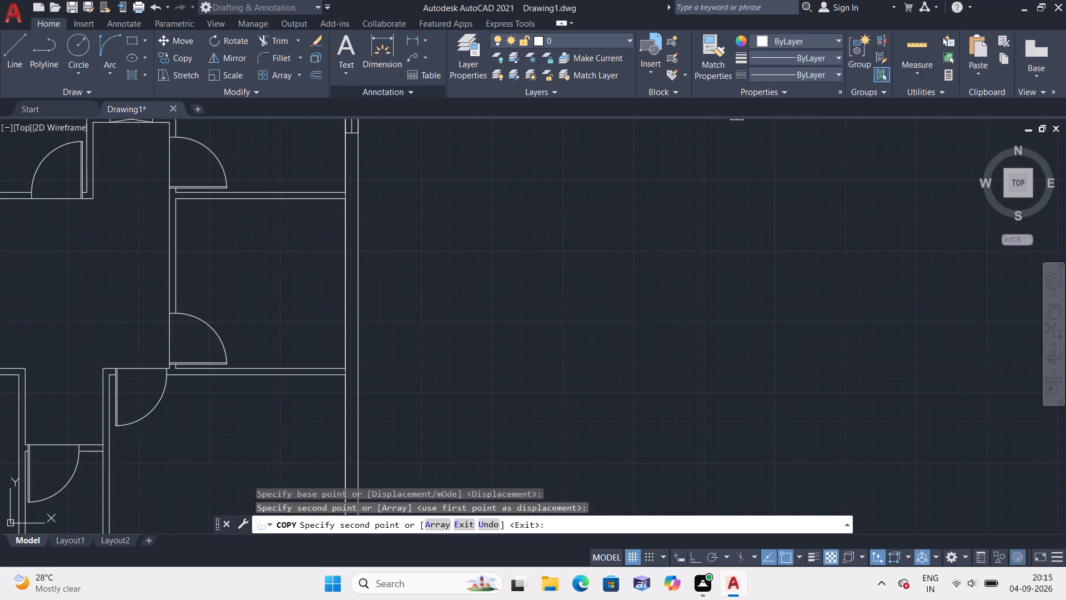
click(344, 278)
middle_drag(351, 276, 366, 78)
scroll(366, 72, down, 2)
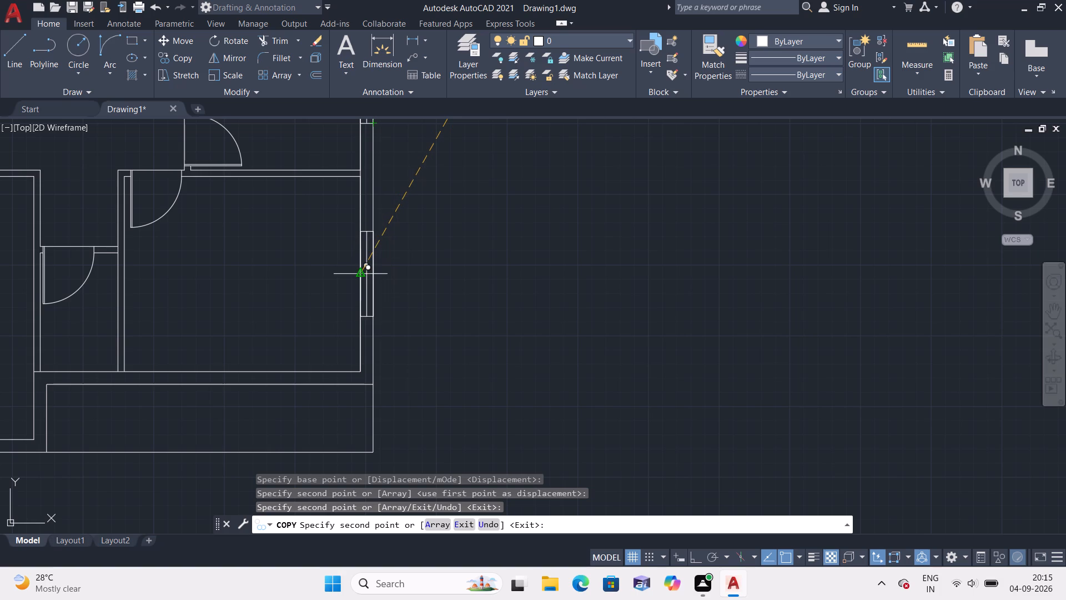
click(361, 272)
key(Escape)
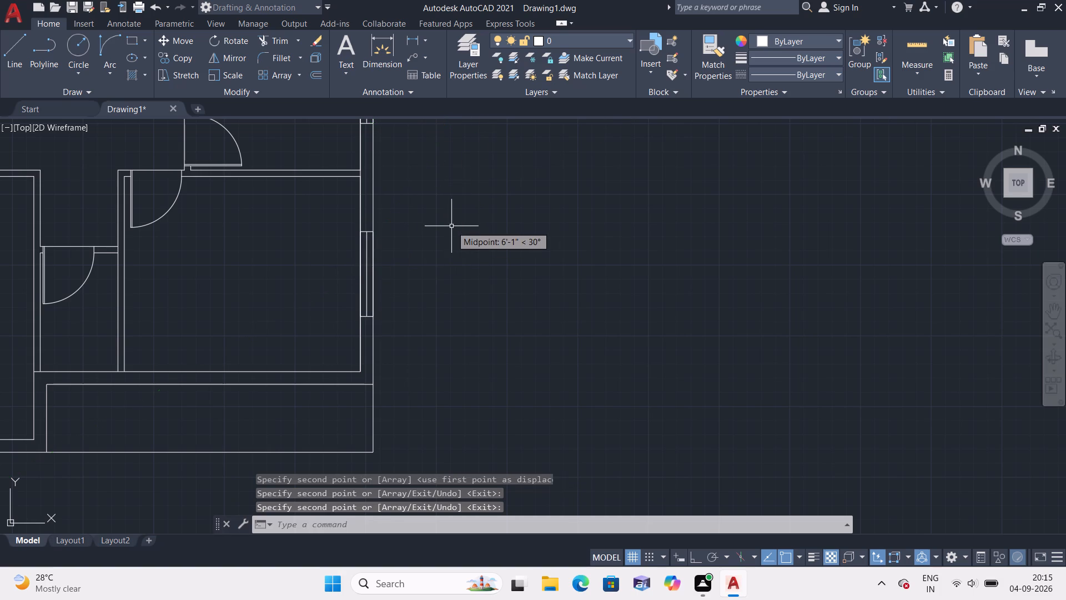
Erase the three guide lines along the right outer wall's inner face, in the lower-right, middle-right and upper-right rooms.
scroll(451, 226, down, 2)
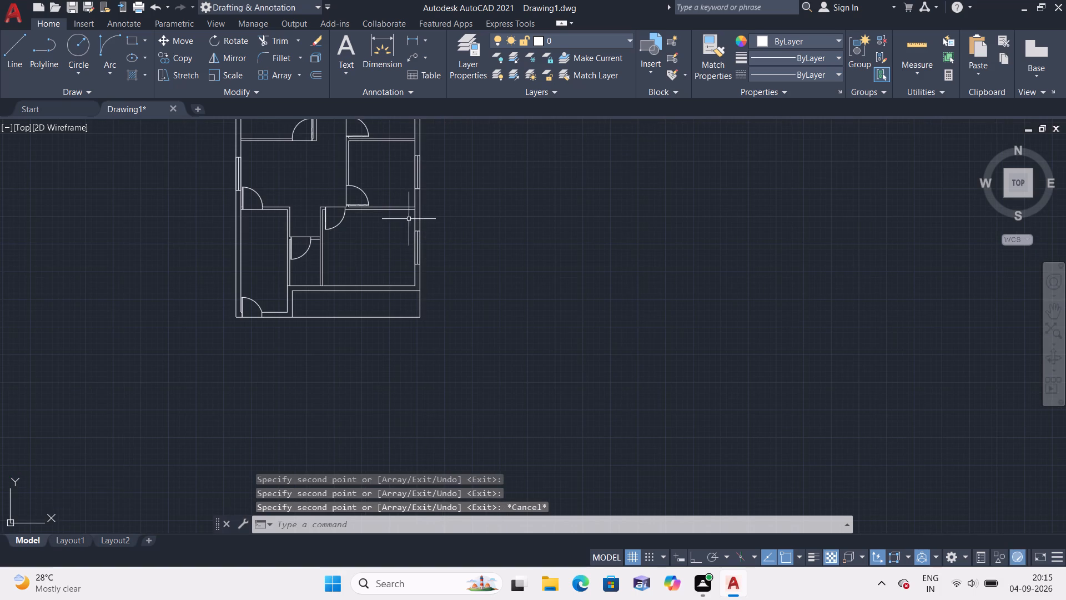
click(416, 224)
middle_drag(396, 186, 393, 197)
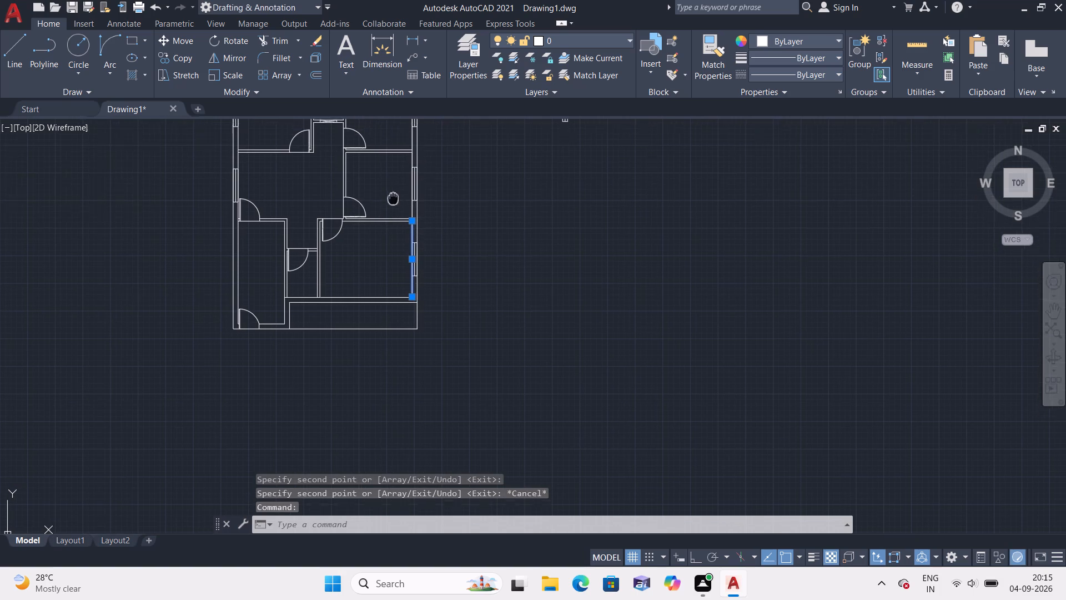
middle_drag(393, 197, 377, 256)
scroll(394, 228, up, 2)
click(393, 213)
scroll(361, 202, down, 1)
middle_drag(361, 202, 330, 348)
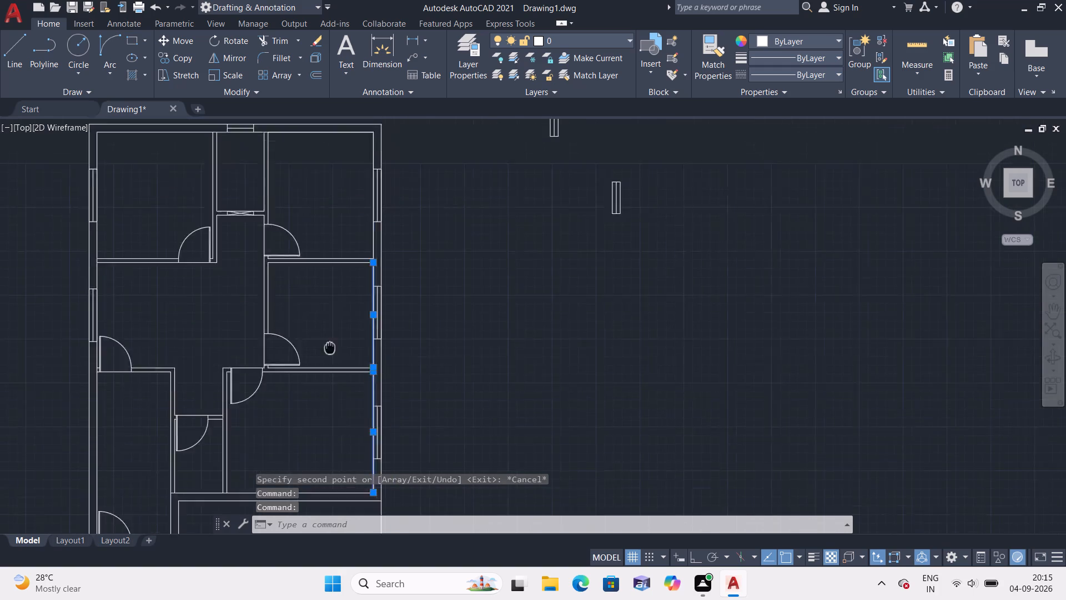
middle_drag(330, 348, 330, 352)
click(352, 307)
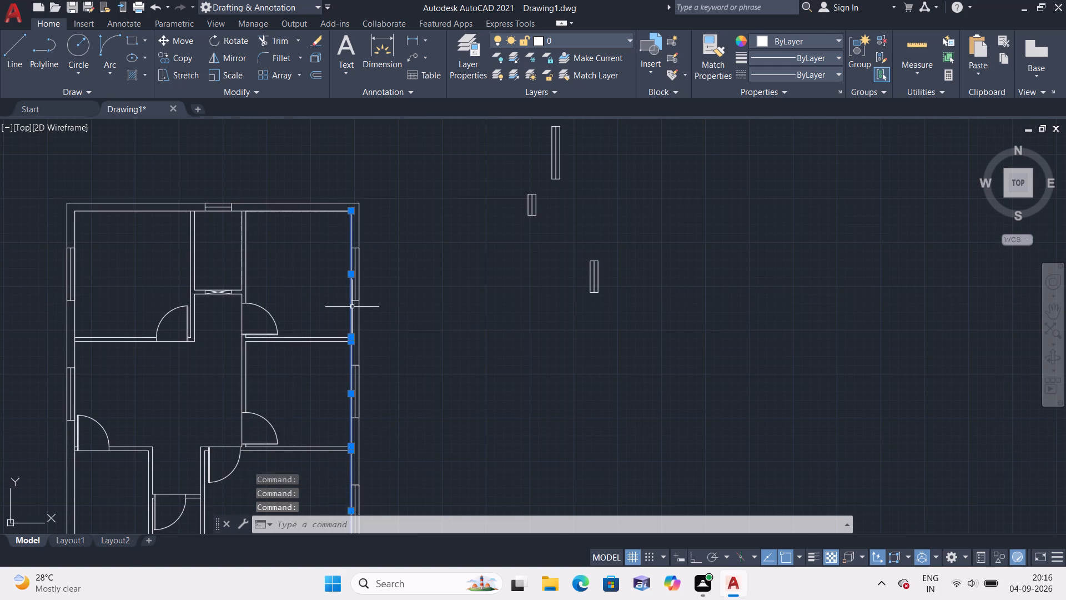
key(Delete)
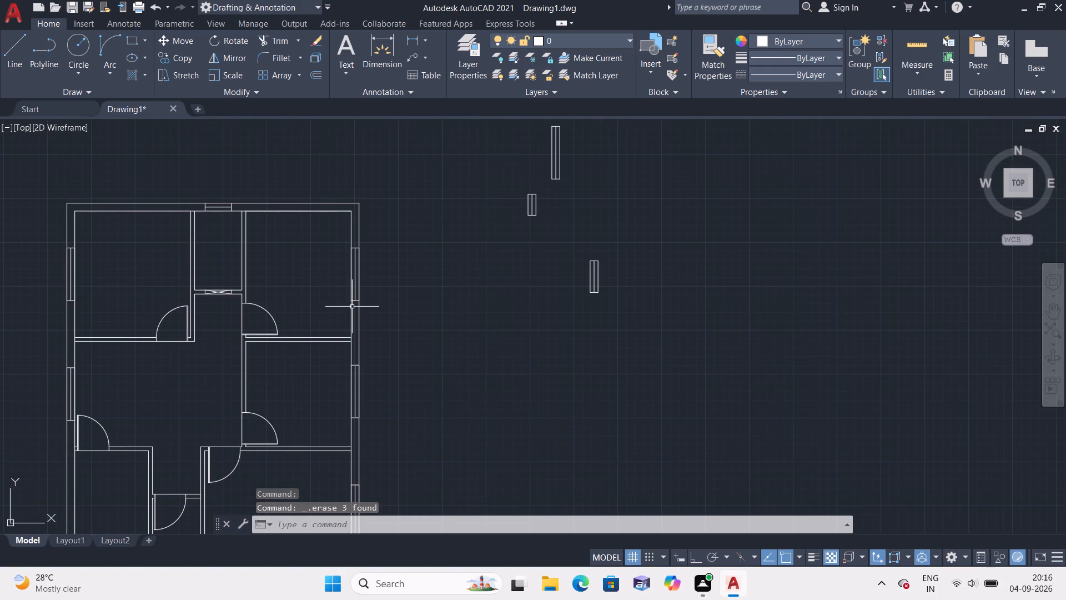
Draw a line along the lower-right room's inner bottom wall face, from the right corner to the room's left partition.
scroll(352, 307, down, 1)
scroll(335, 374, down, 1)
middle_drag(335, 374, 376, 245)
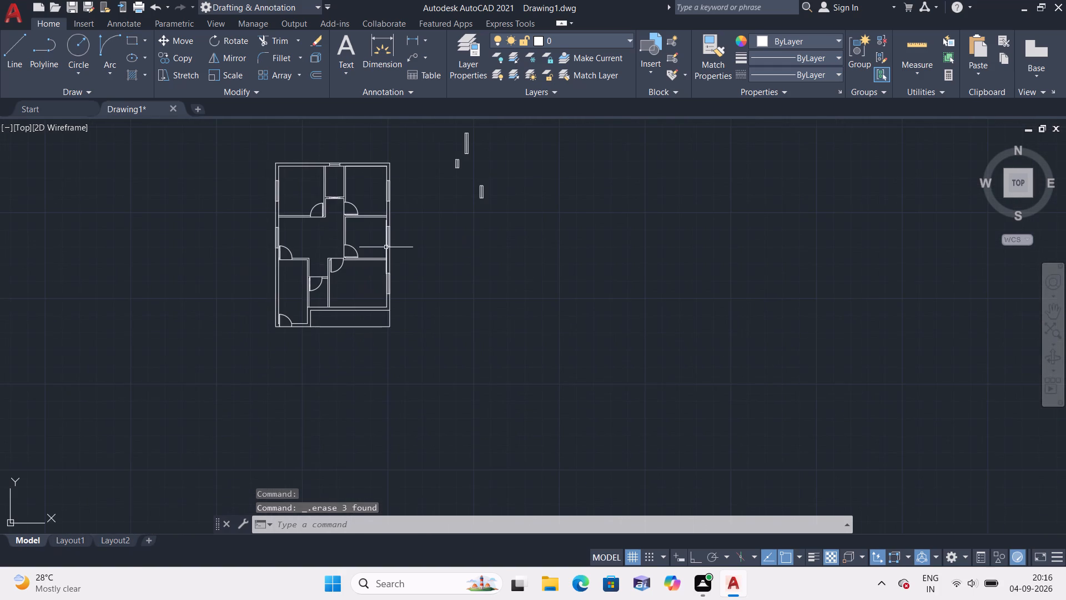
scroll(392, 303, up, 2)
text(l)
key(space)
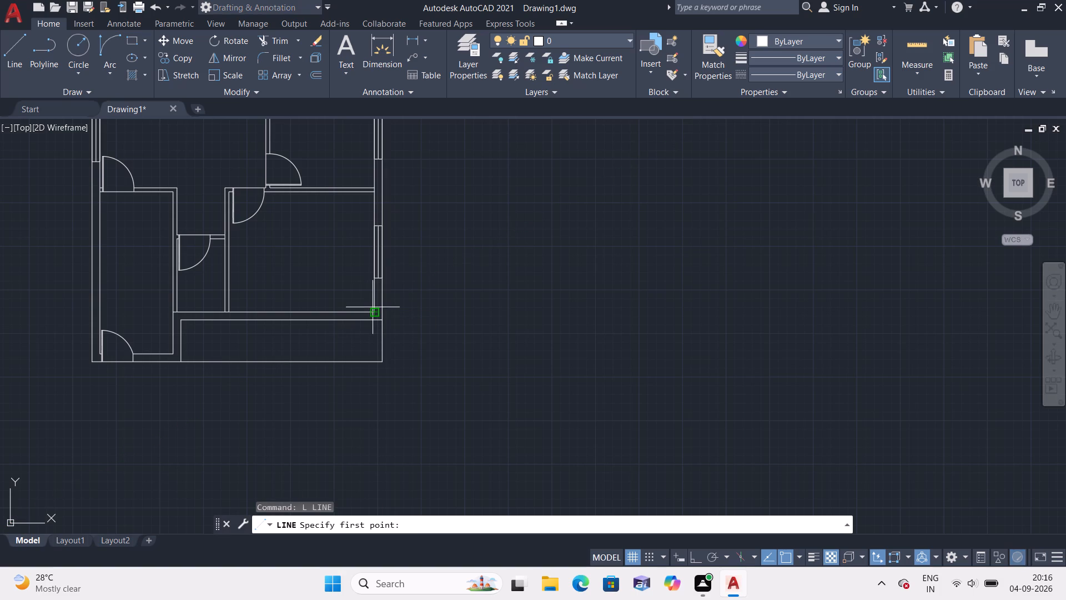
scroll(373, 311, up, 2)
click(373, 311)
scroll(213, 303, down, 1)
middle_drag(213, 303, 229, 303)
scroll(90, 305, up, 1)
click(99, 312)
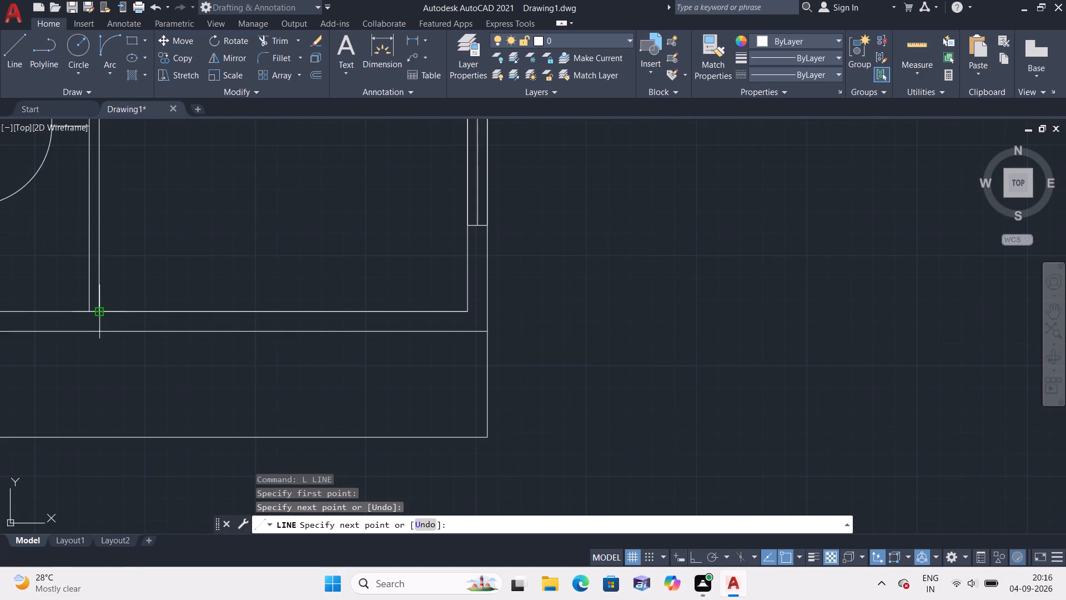
key(Escape)
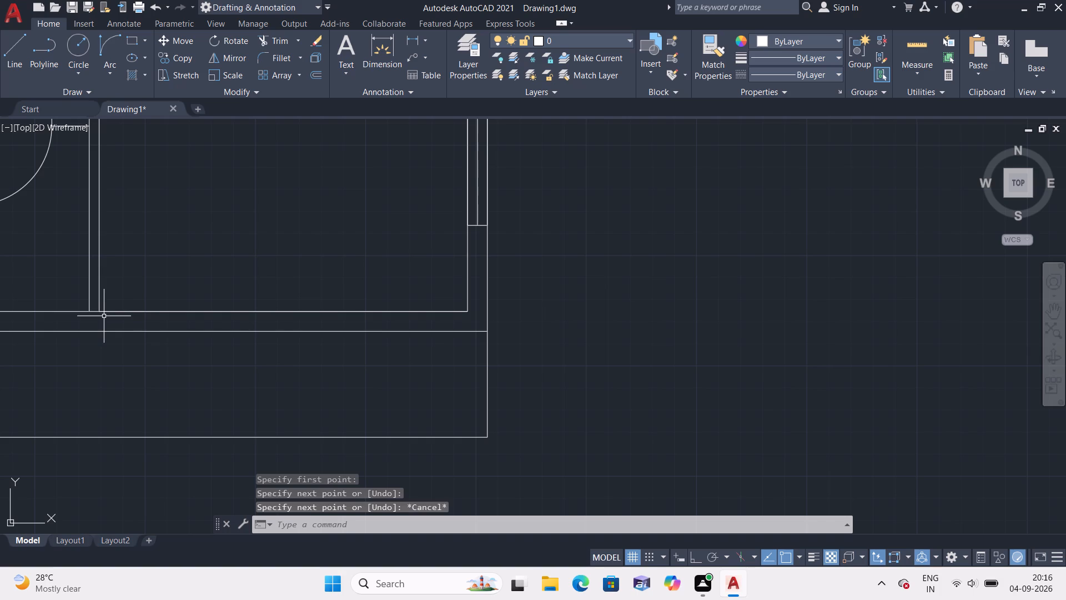
Turn on Ortho and rotate the longest spare window 90° about its centre so it lies horizontally.
scroll(104, 316, down, 2)
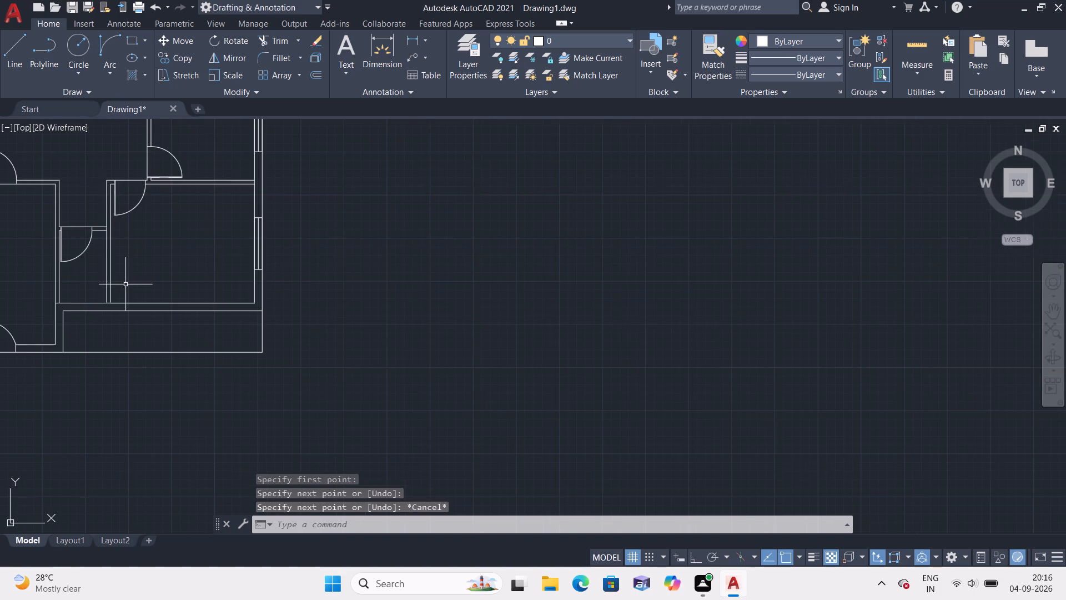
middle_drag(123, 308, 120, 384)
scroll(120, 384, down, 2)
middle_drag(246, 290, 268, 358)
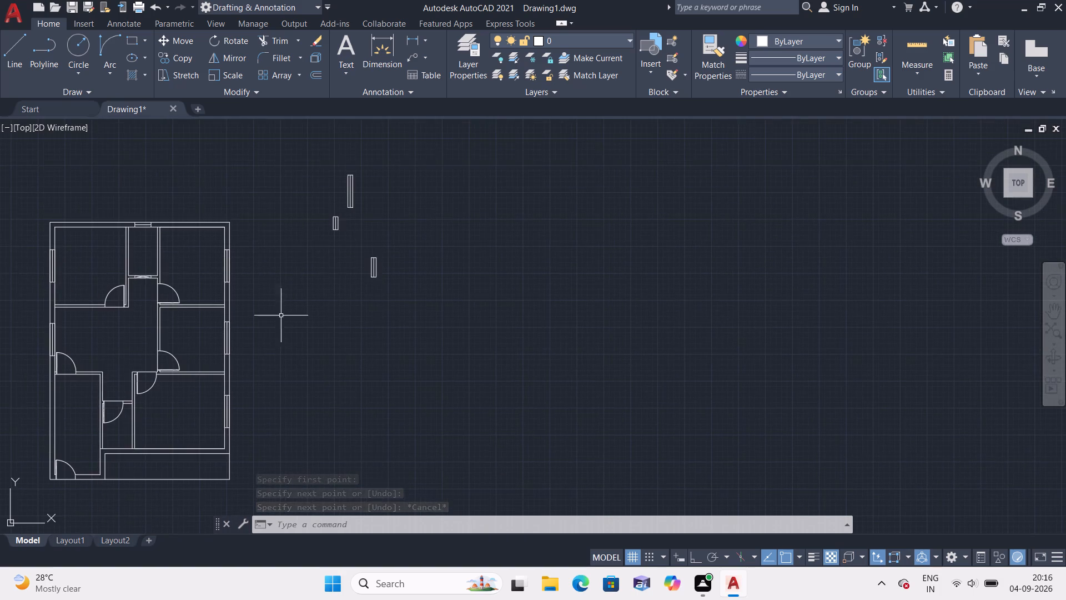
scroll(309, 214, up, 1)
click(349, 138)
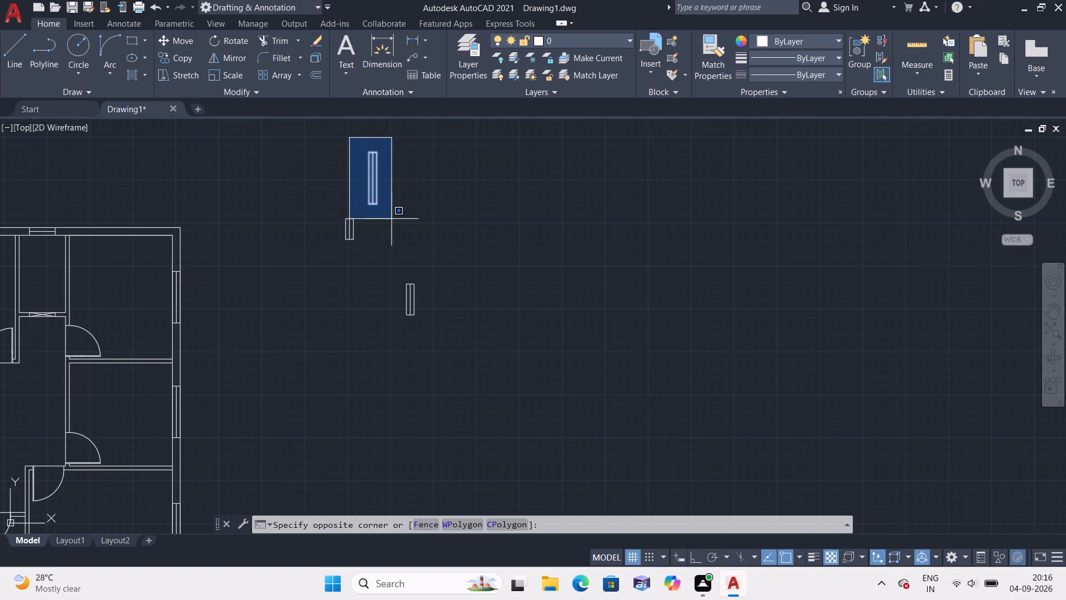
click(391, 219)
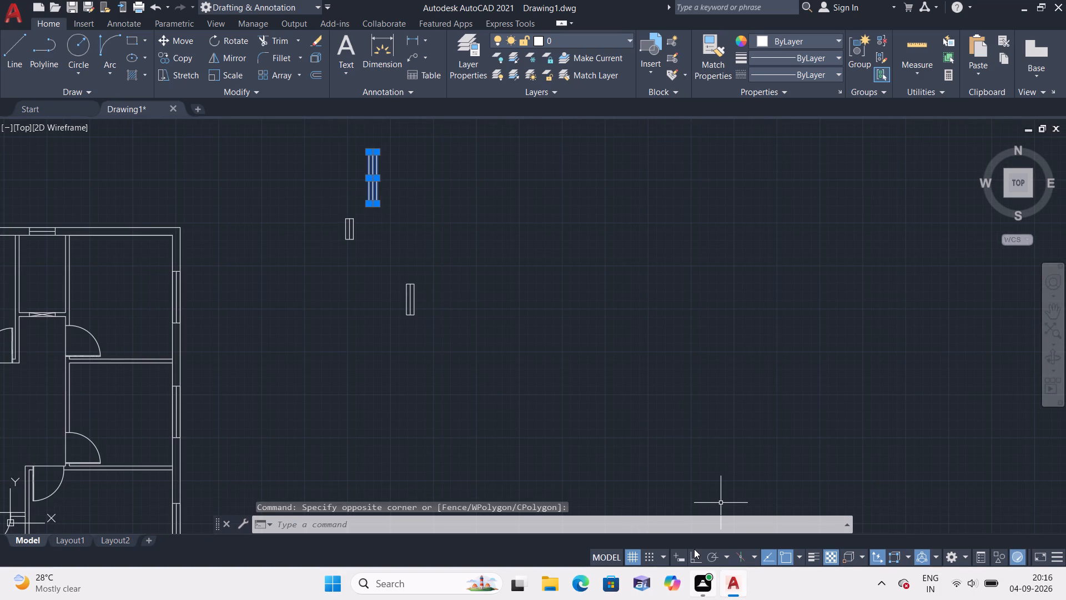
click(695, 552)
click(229, 33)
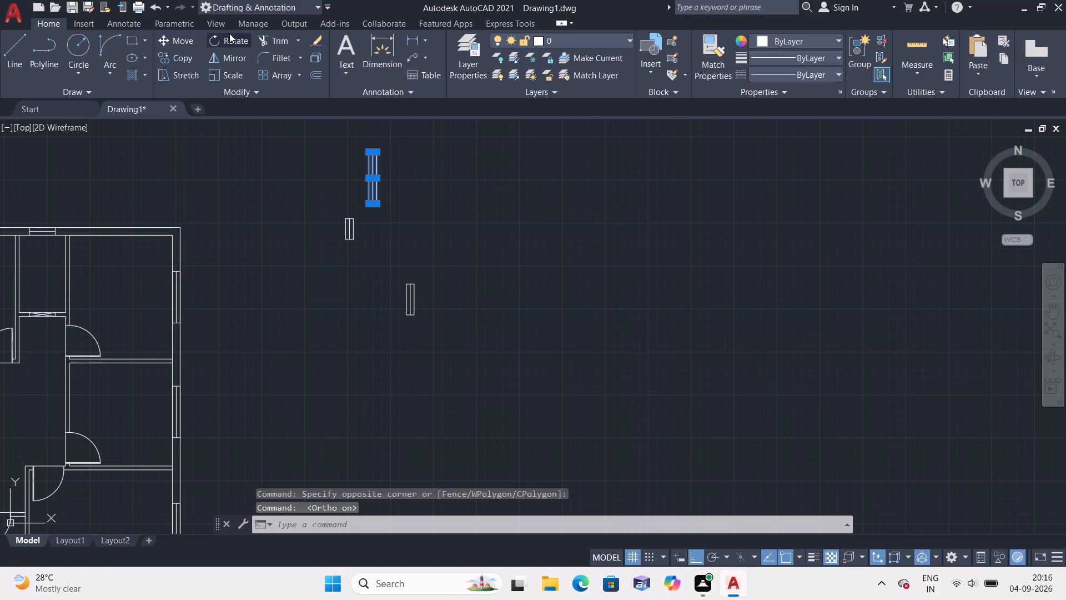
click(374, 178)
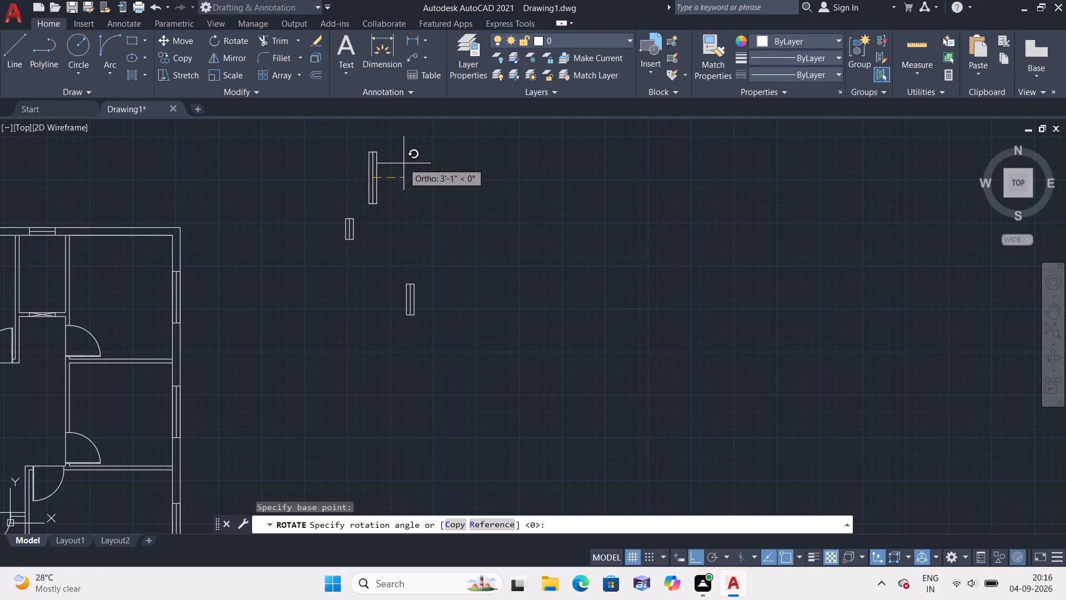
click(389, 145)
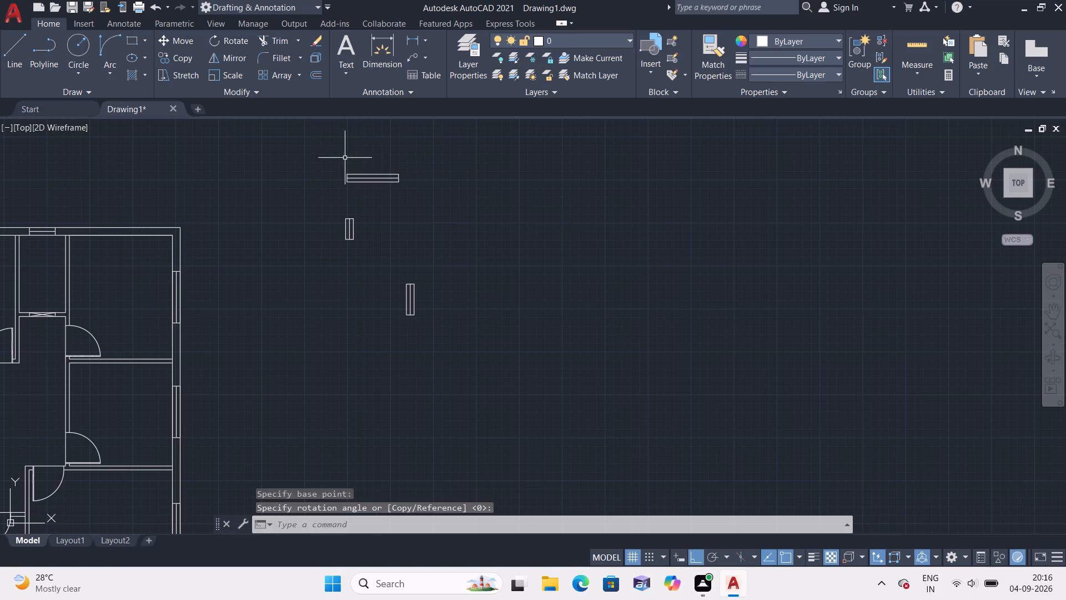
Move the horizontal spare window by its top-edge midpoint to the midpoint of the lower-right room's bottom wall guide line, with Ortho off.
click(311, 153)
click(421, 211)
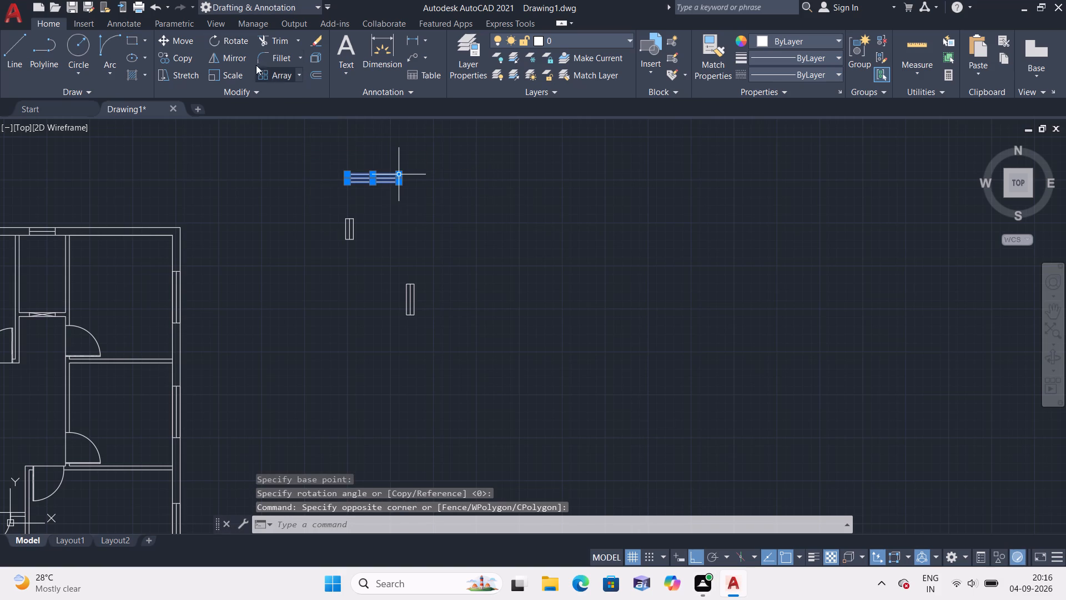
click(179, 38)
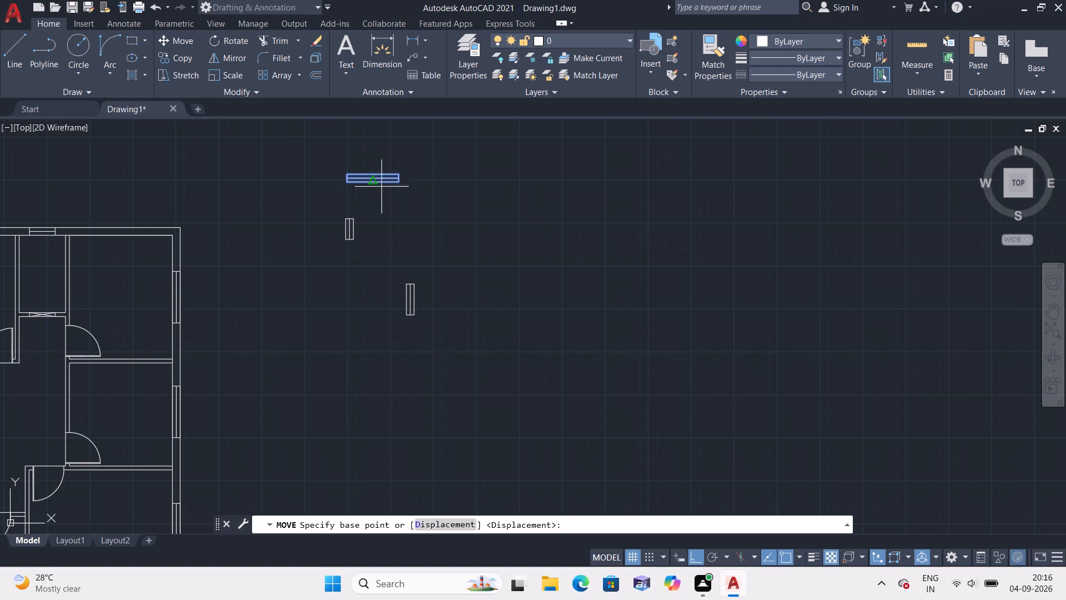
scroll(381, 187, up, 3)
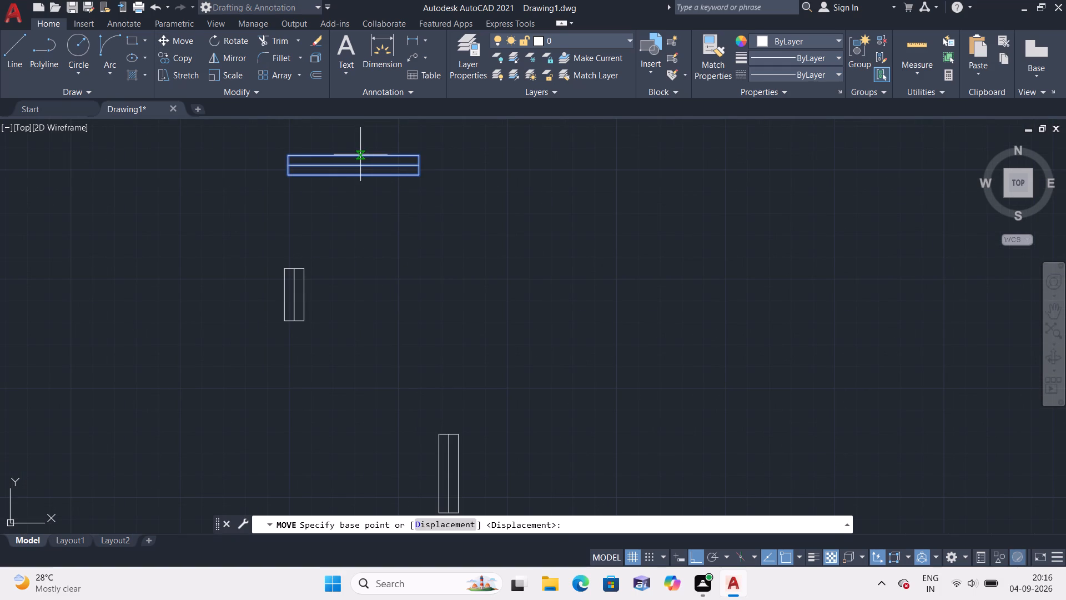
click(349, 154)
scroll(342, 186, down, 2)
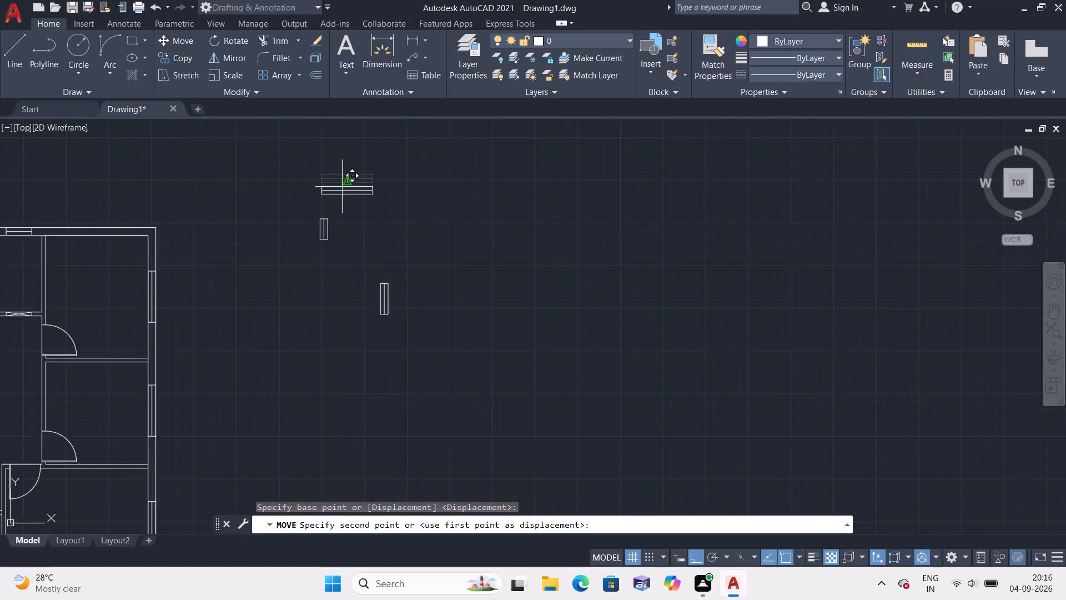
scroll(342, 187, down, 2)
middle_drag(337, 213, 395, 116)
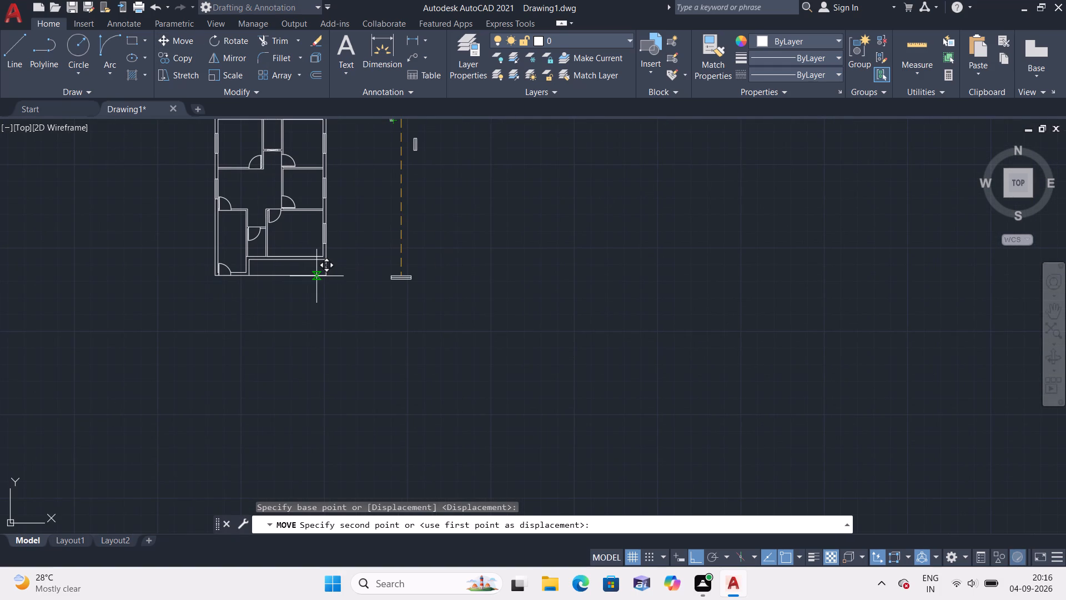
key(F8)
scroll(316, 276, up, 2)
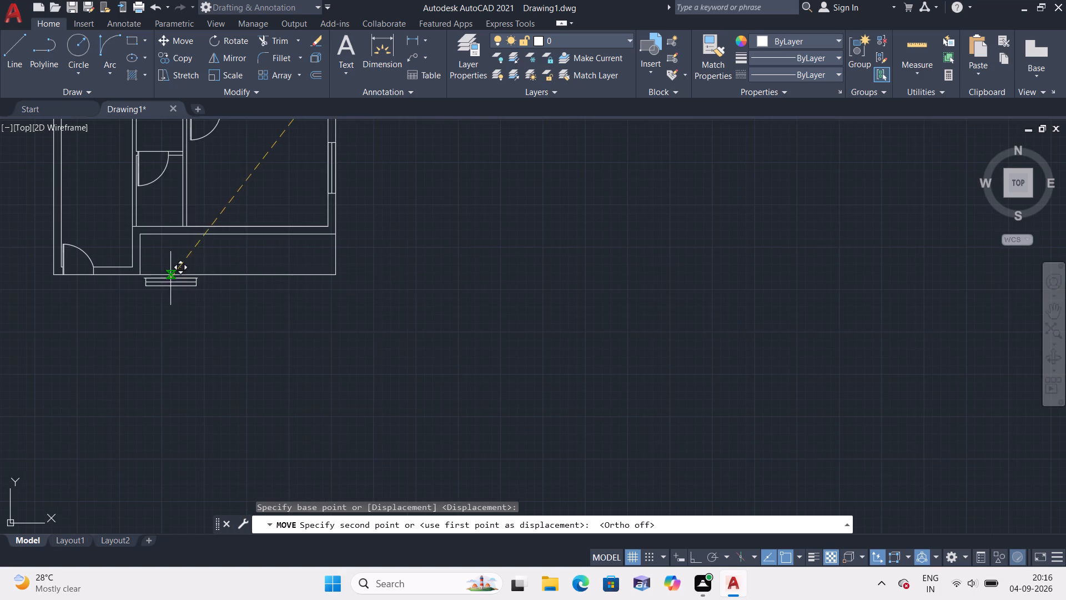
click(258, 226)
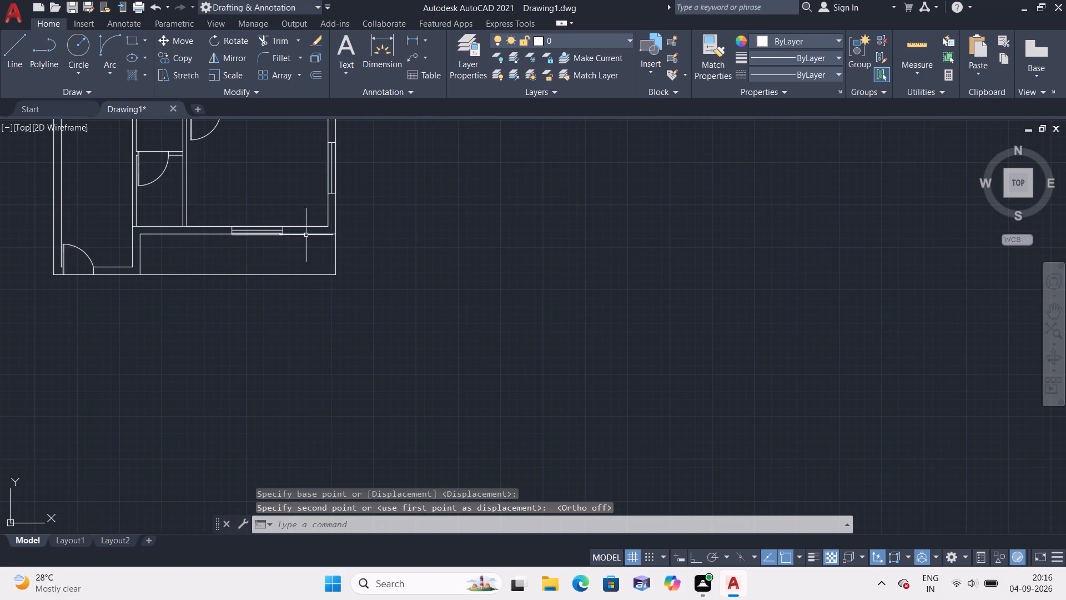
Erase the guide line along the lower-right room's inner bottom wall face.
click(306, 228)
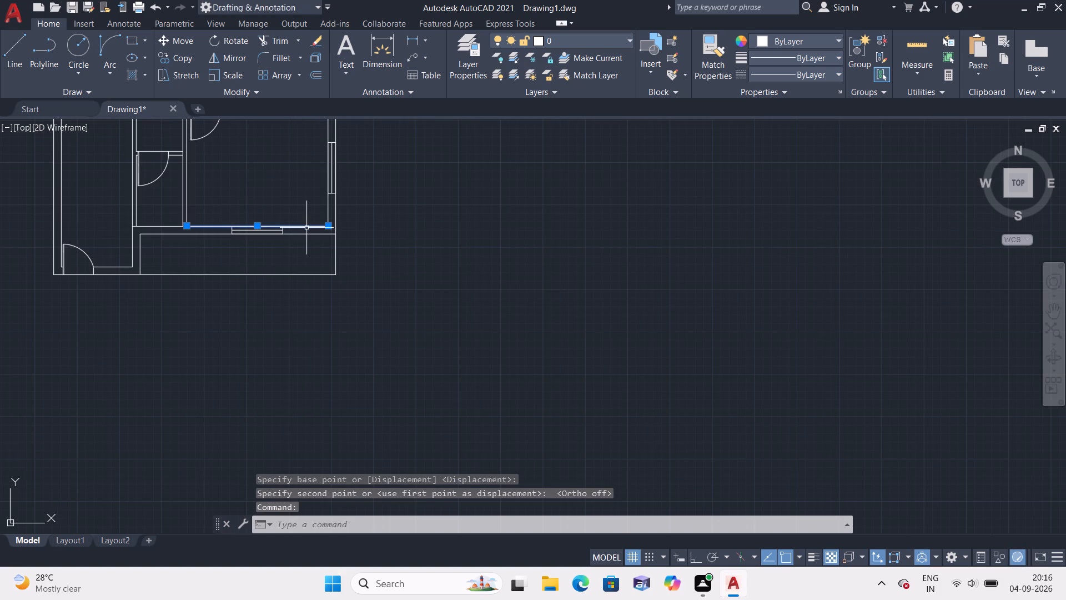
key(Delete)
In the lower-left room's bottom wall, draw a line 1' along the inner face from the door jamb and across to the outer face.
scroll(304, 228, down, 1)
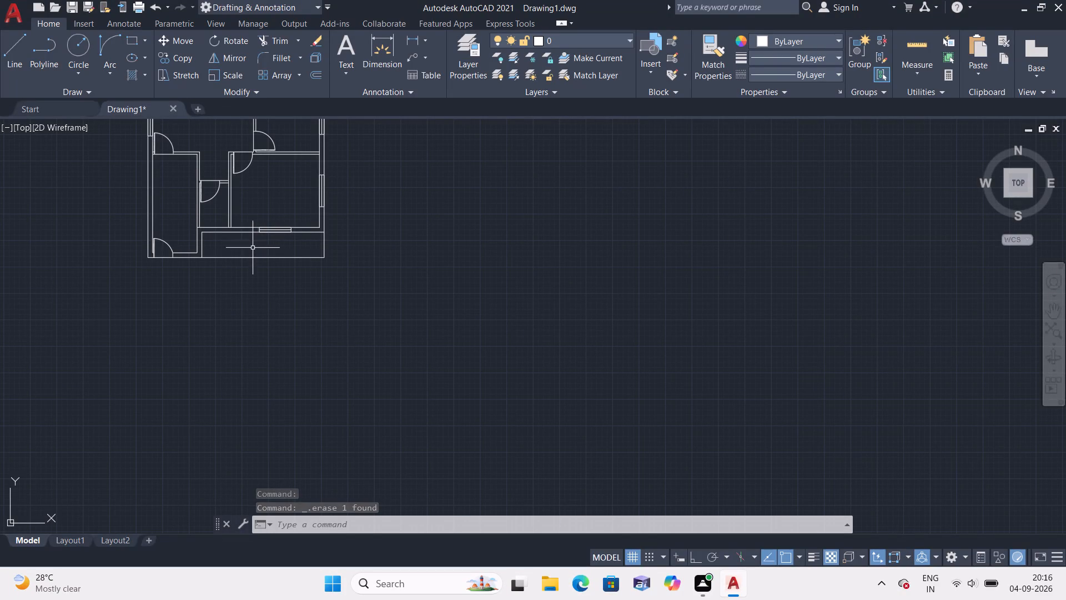
scroll(197, 276, up, 1)
middle_drag(162, 272, 186, 281)
scroll(210, 284, up, 1)
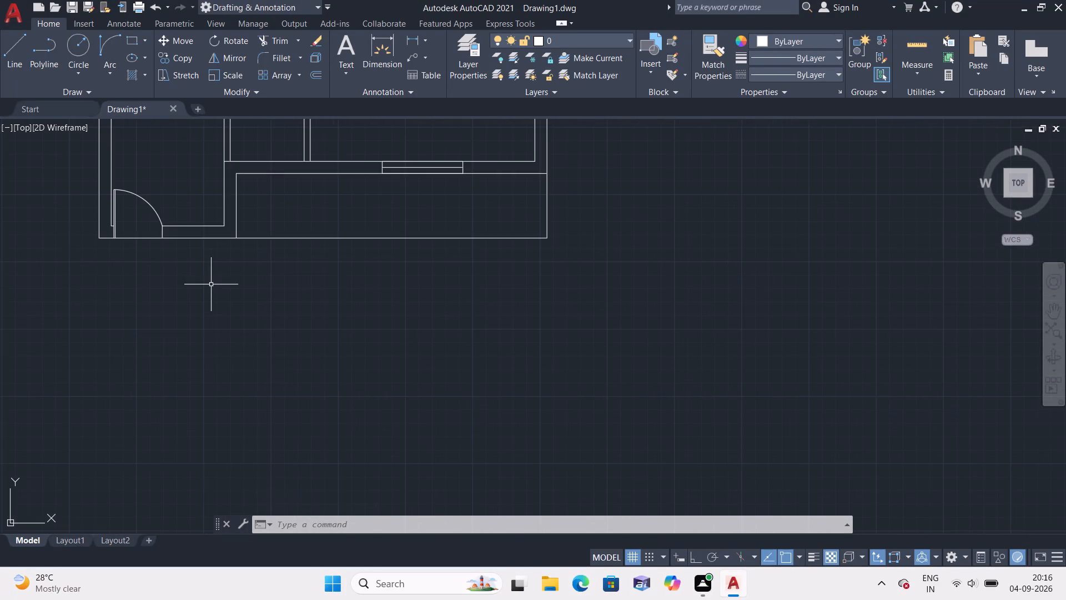
scroll(211, 283, up, 1)
text(l)
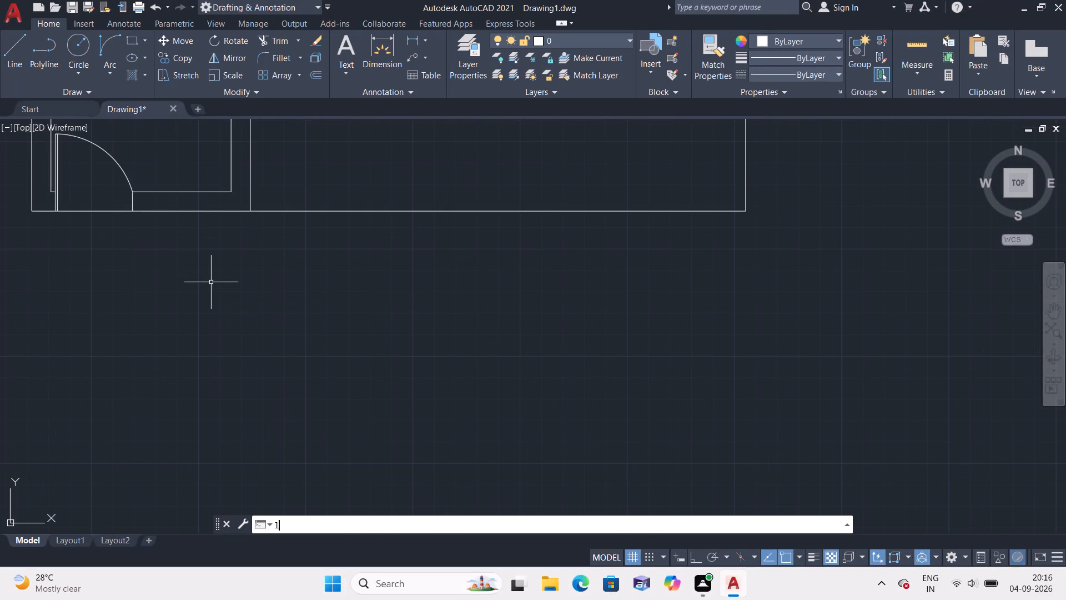
key(space)
scroll(132, 177, up, 2)
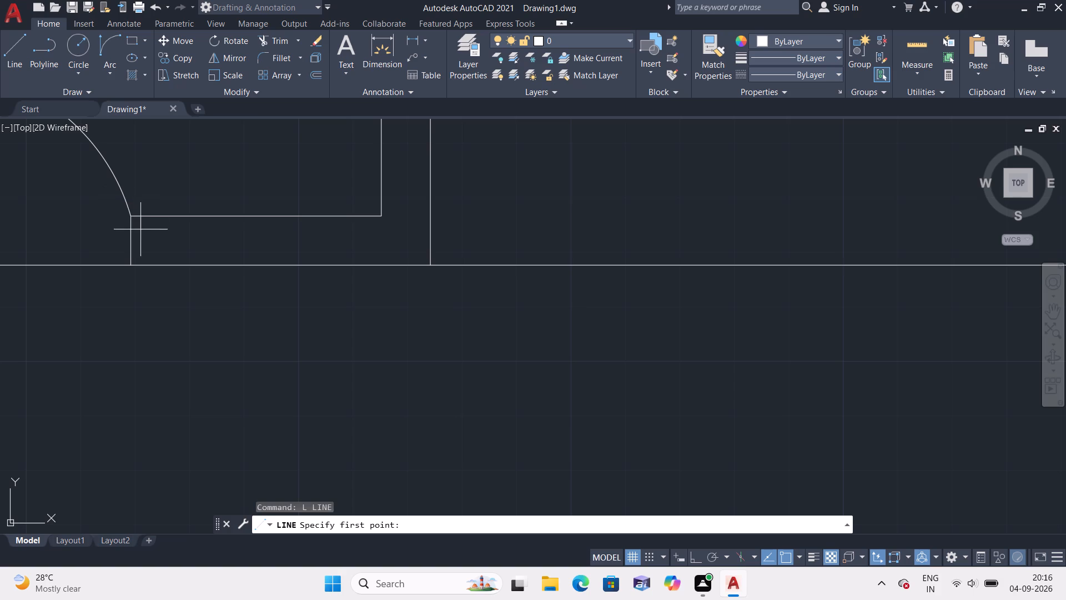
click(129, 216)
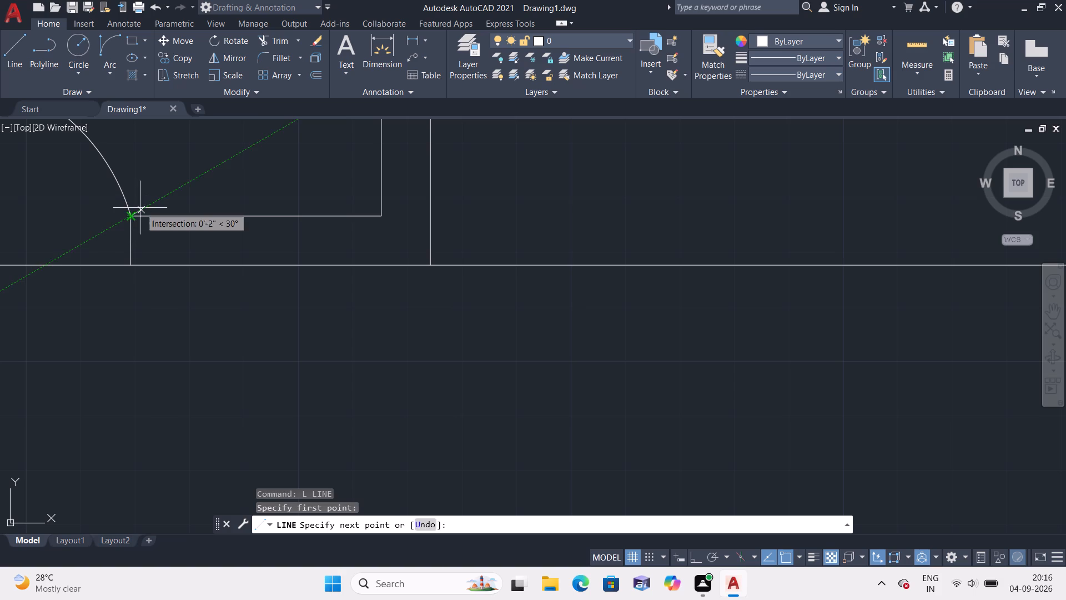
text(1')
key(space)
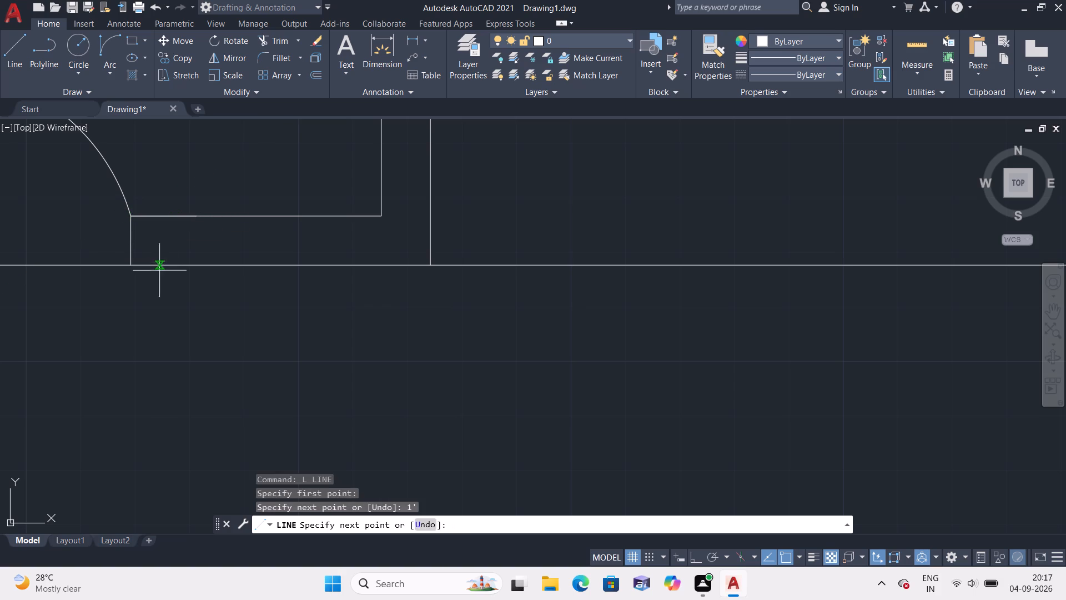
click(195, 263)
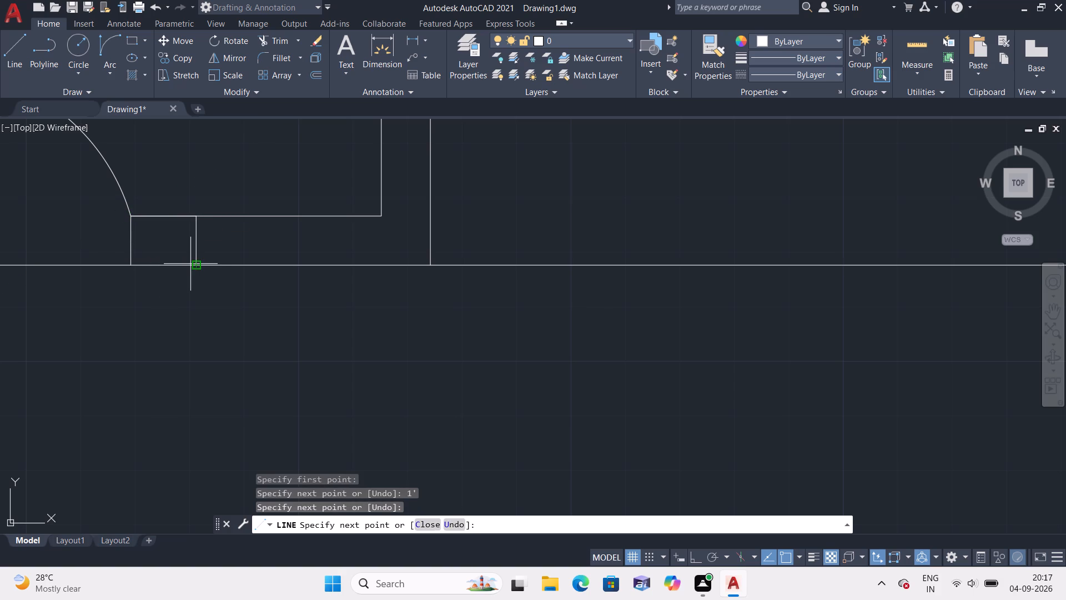
key(space)
click(190, 264)
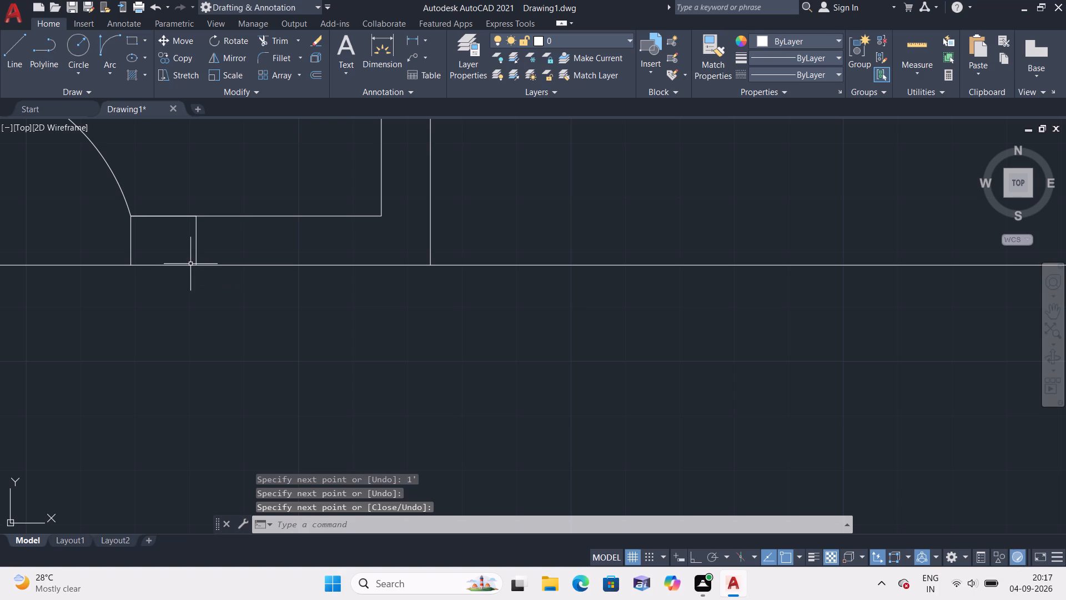
Turn on Ortho.
click(698, 561)
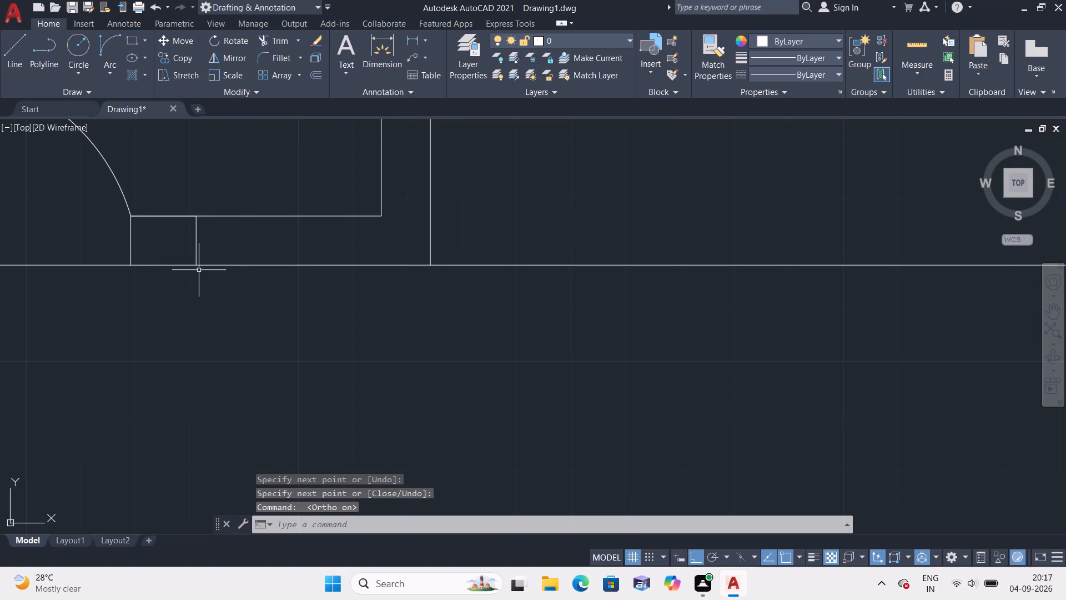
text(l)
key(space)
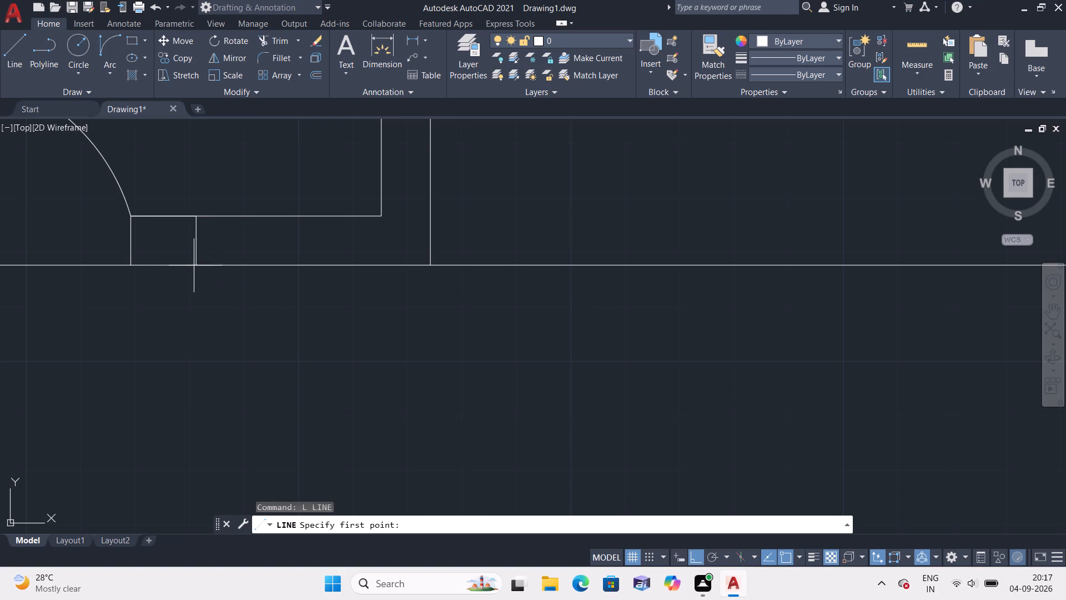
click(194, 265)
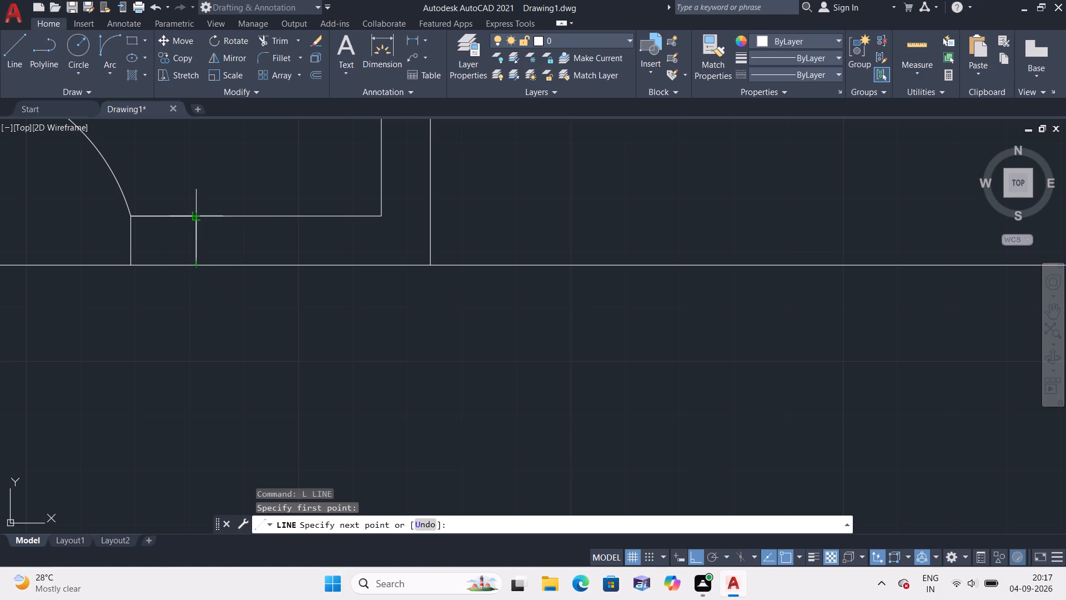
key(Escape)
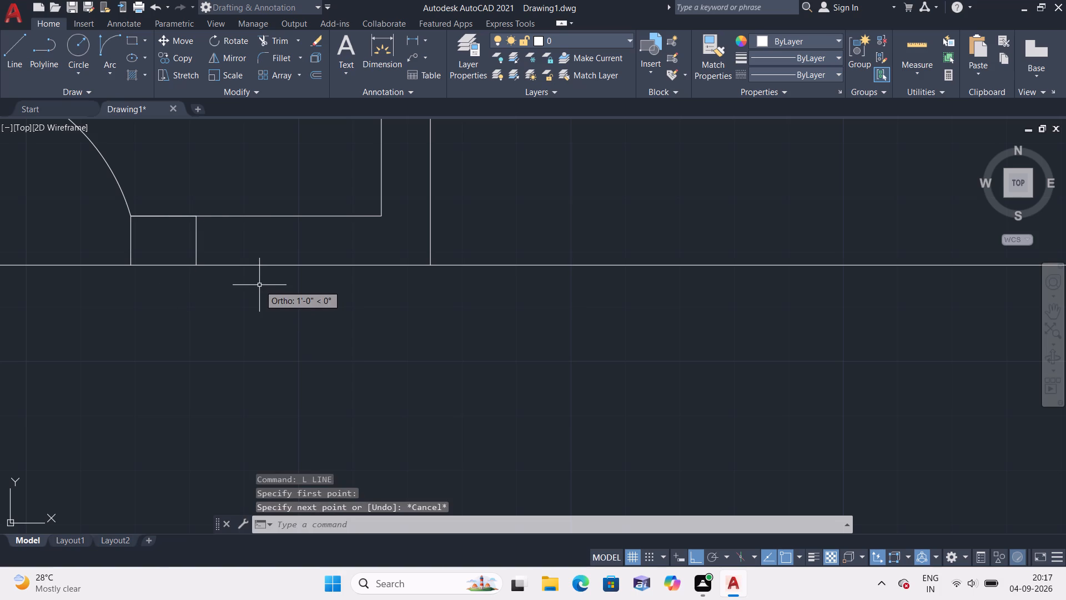
Erase the 1' guide segment beside the door jamb on the lower-left room's inner bottom wall face.
click(167, 217)
key(Delete)
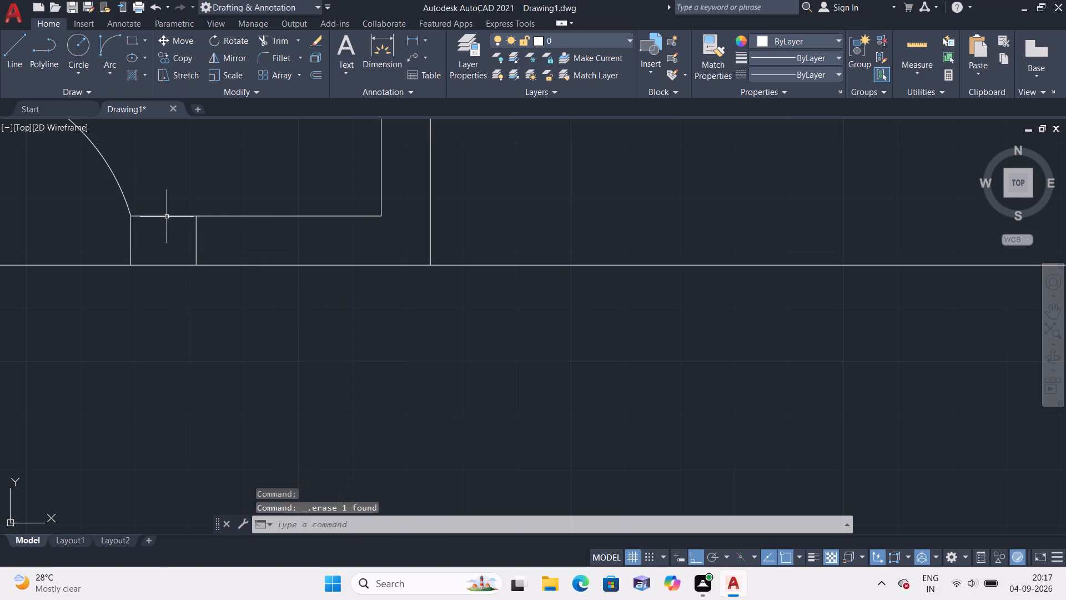
Draw a line 1' along the inner face from the lower-left room's bottom-right corner toward the door, and across to the outer face.
text(l)
key(space)
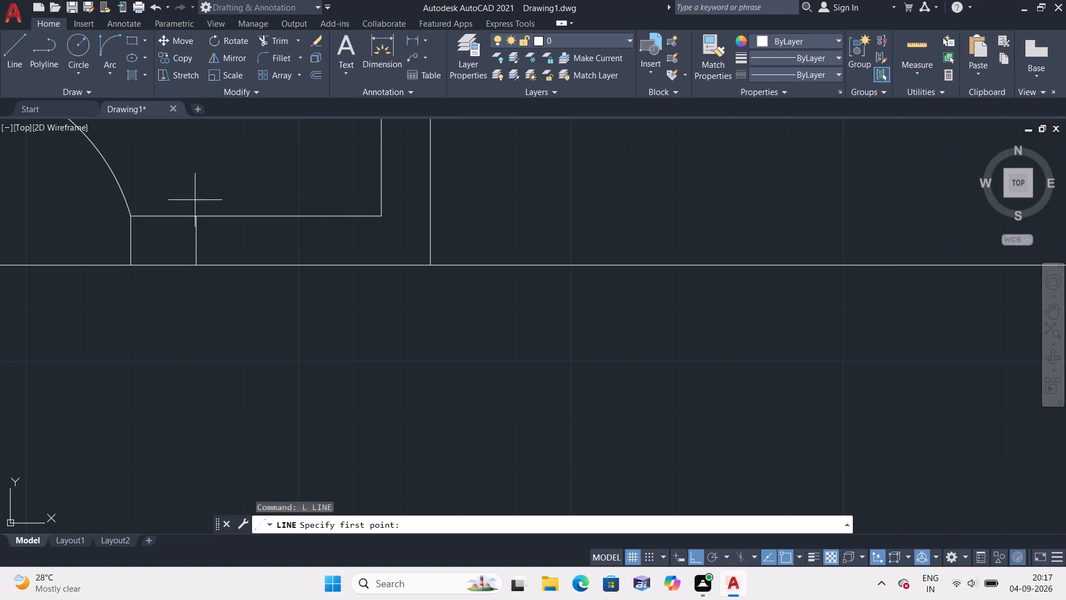
click(379, 217)
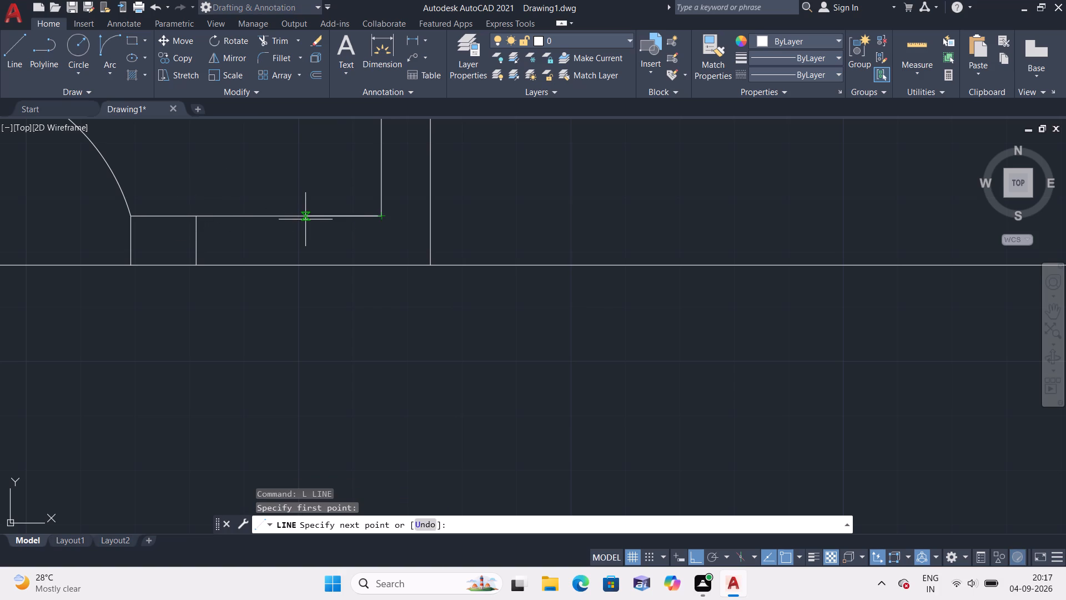
text(1')
key(space)
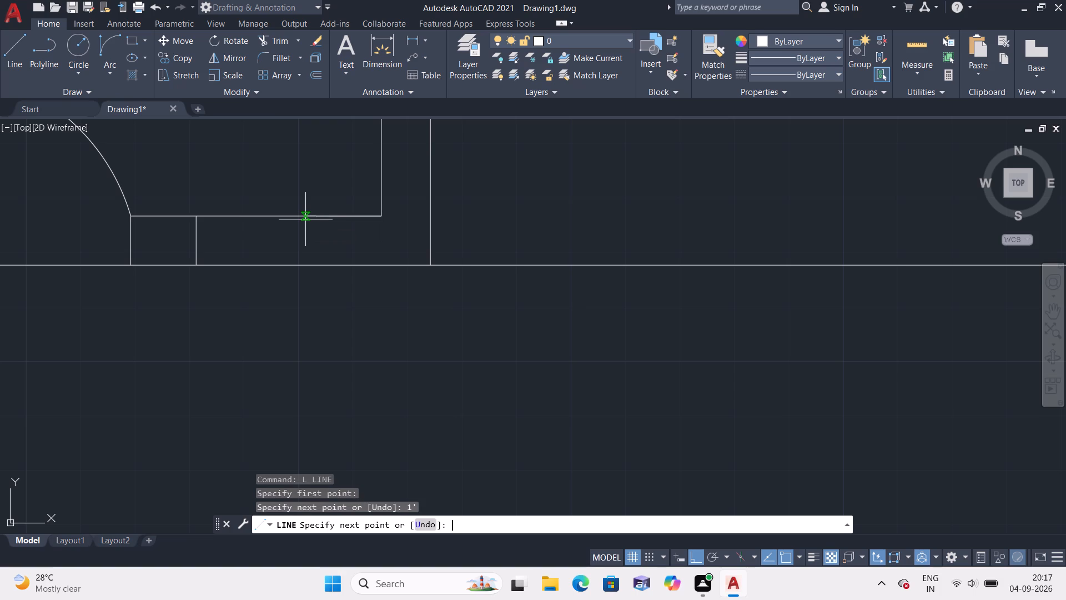
click(319, 266)
key(space)
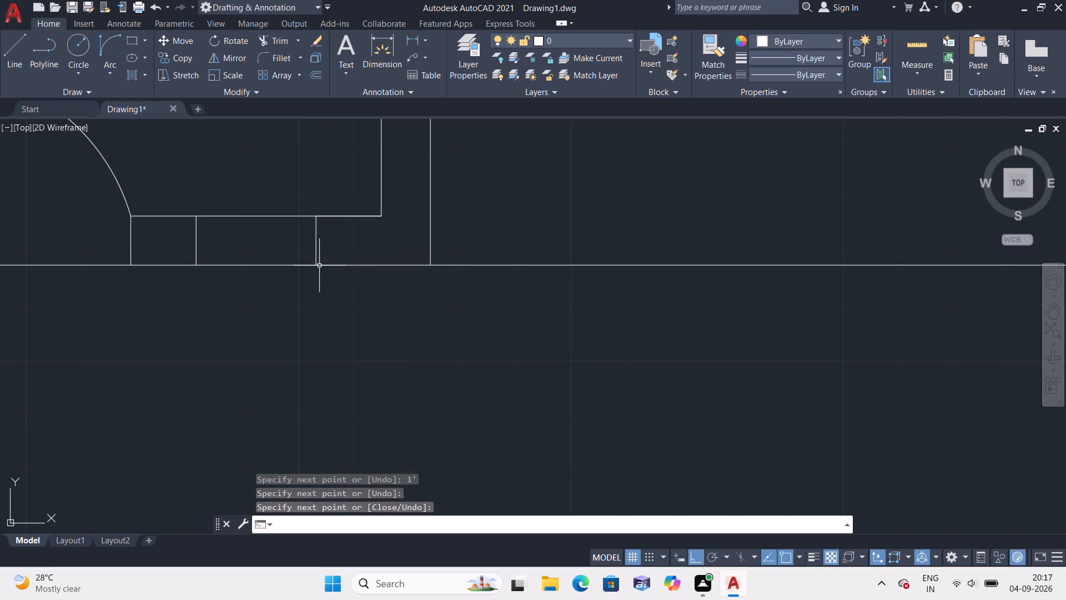
Erase the 1' guide segment at the lower-left room's inner bottom-right corner.
click(336, 217)
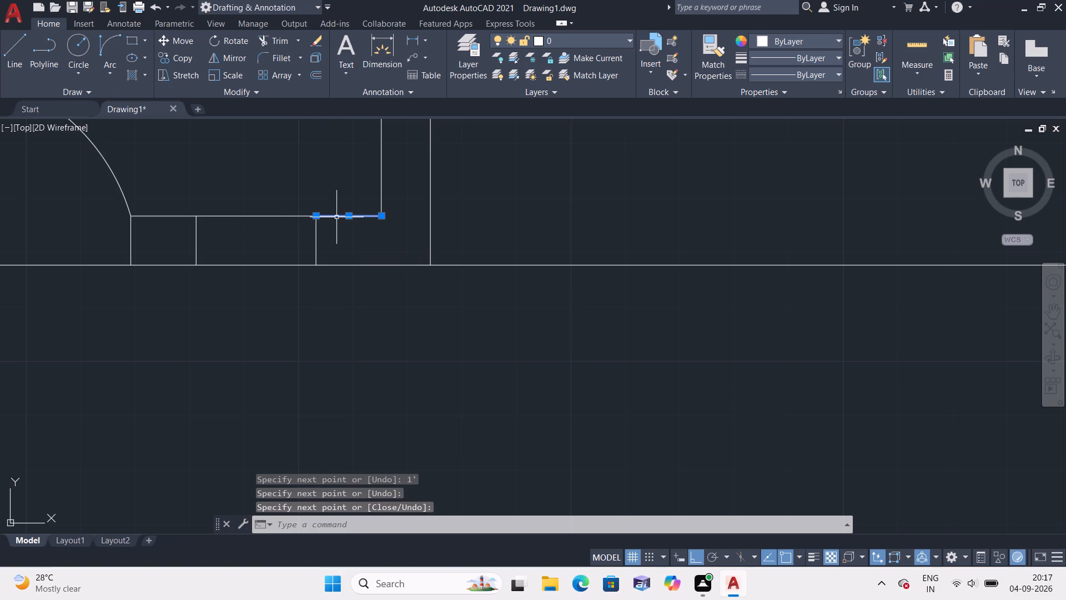
key(Delete)
Draw the window's centre line between the midpoints of the two new jamb lines in the lower-left room's bottom wall.
text(l)
key(space)
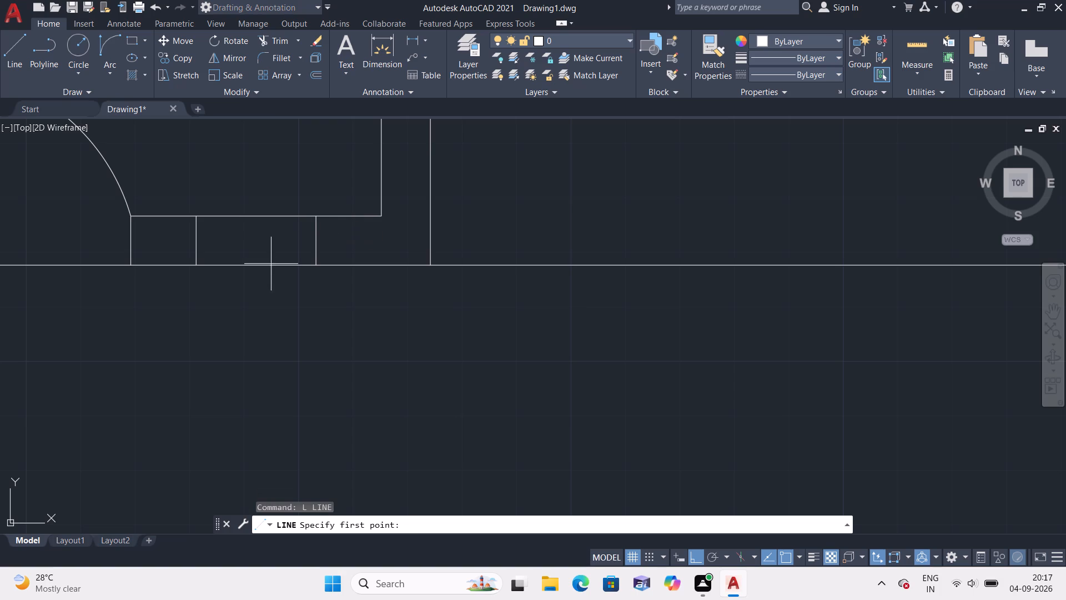
click(196, 237)
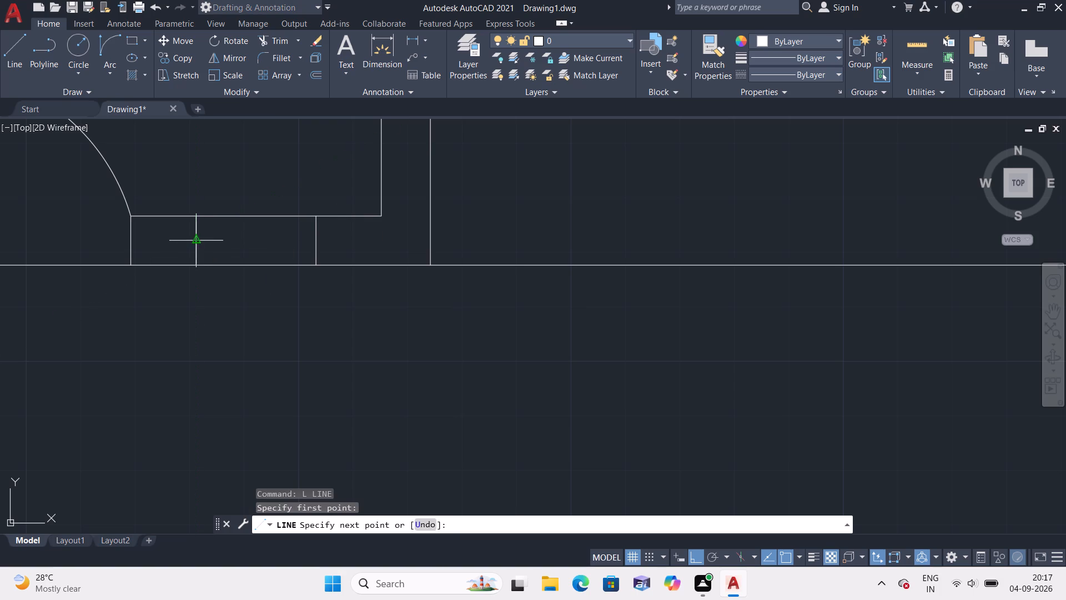
click(316, 241)
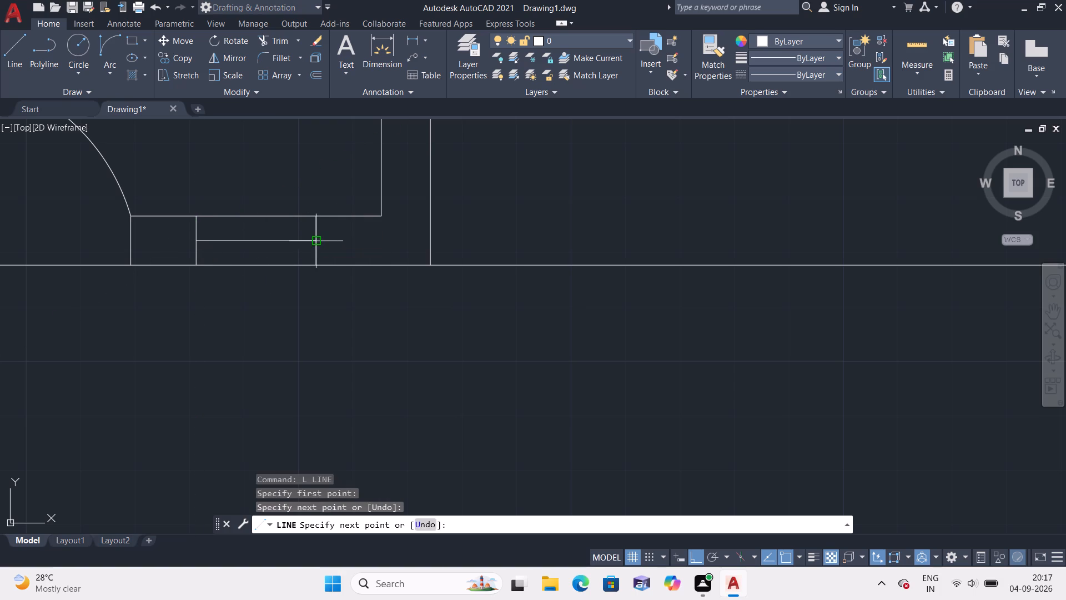
key(Escape)
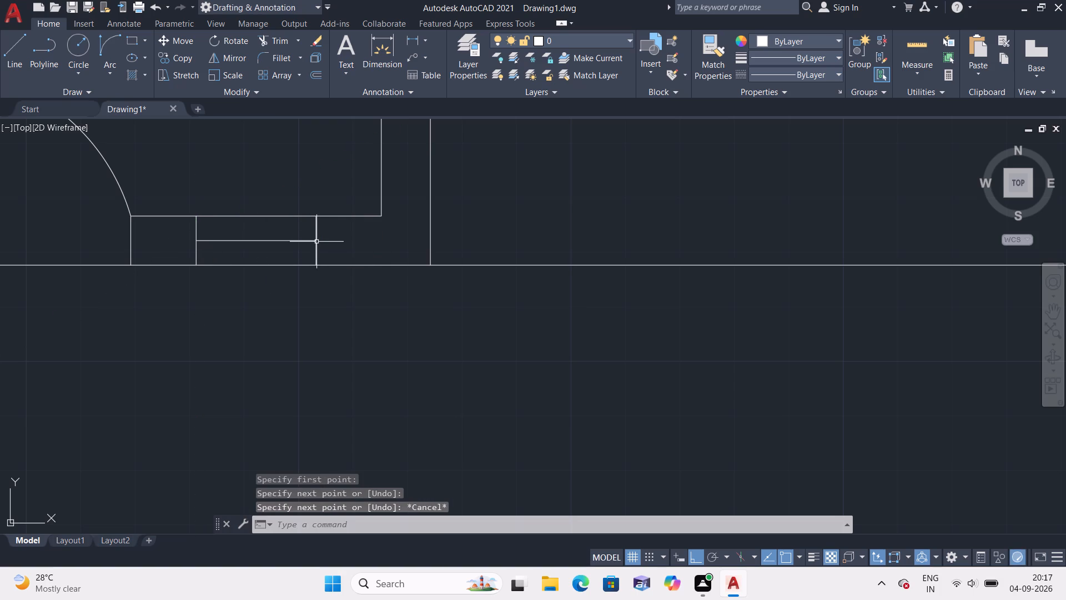
Draw a line 1' along the inner face from the small bottom-middle room's bottom-right corner into the room, and across to the outer face.
scroll(316, 242, down, 3)
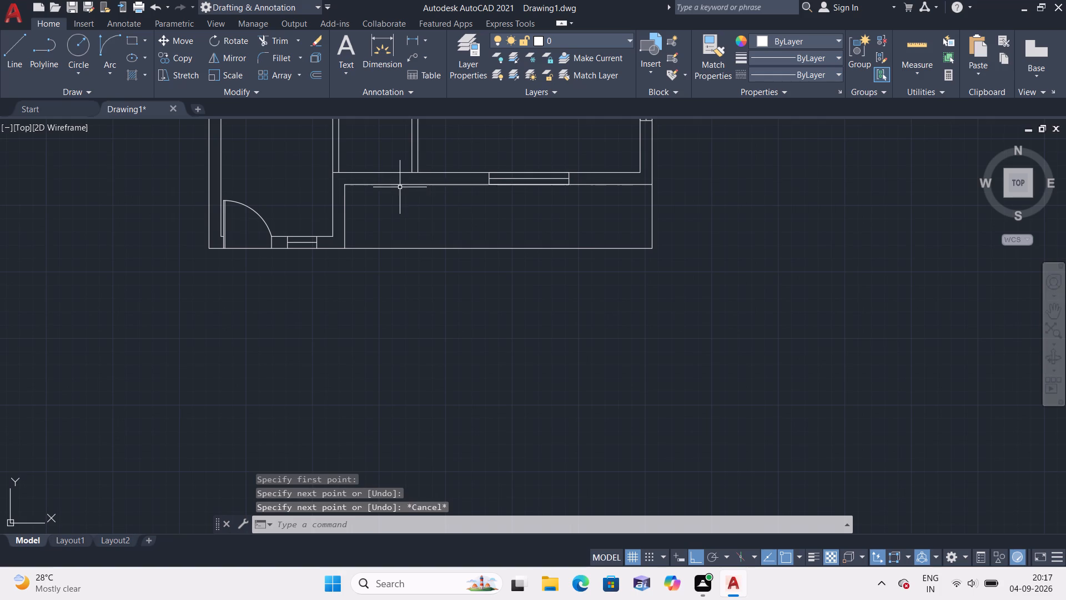
middle_drag(391, 197, 375, 267)
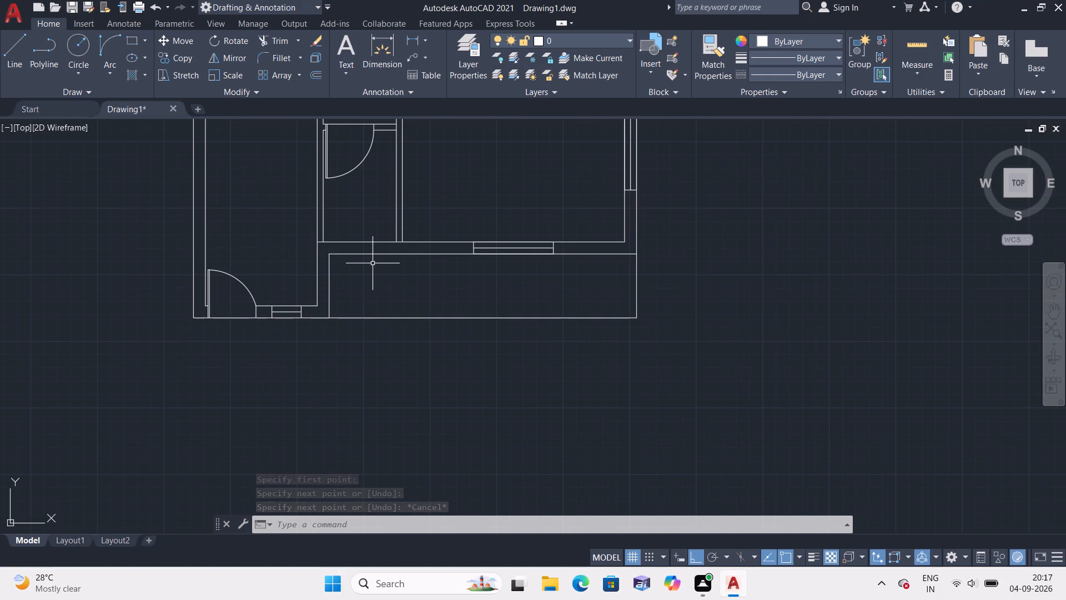
scroll(367, 258, up, 2)
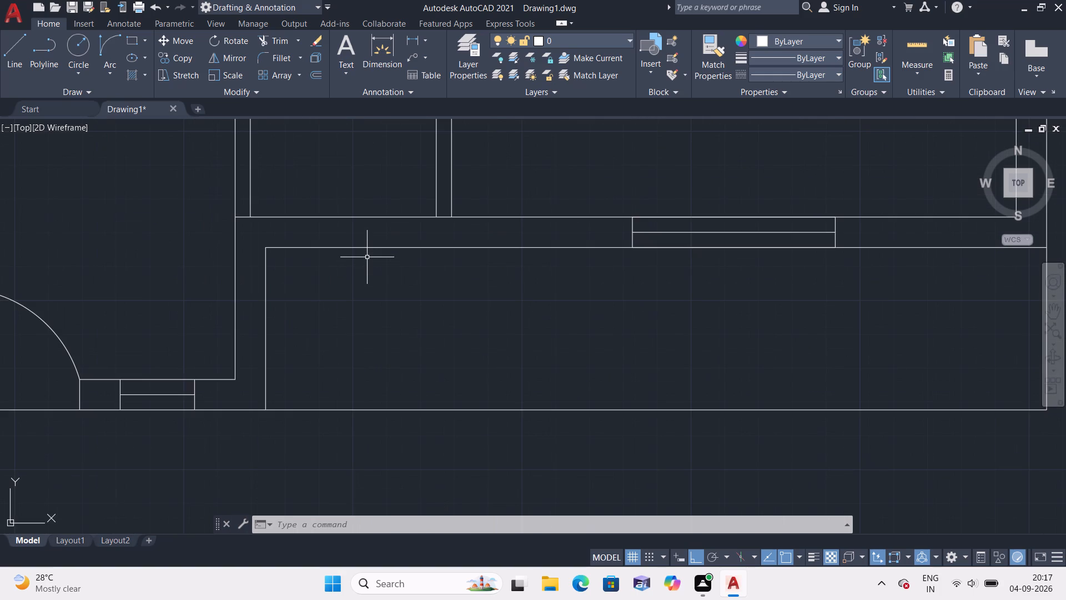
text(l)
key(space)
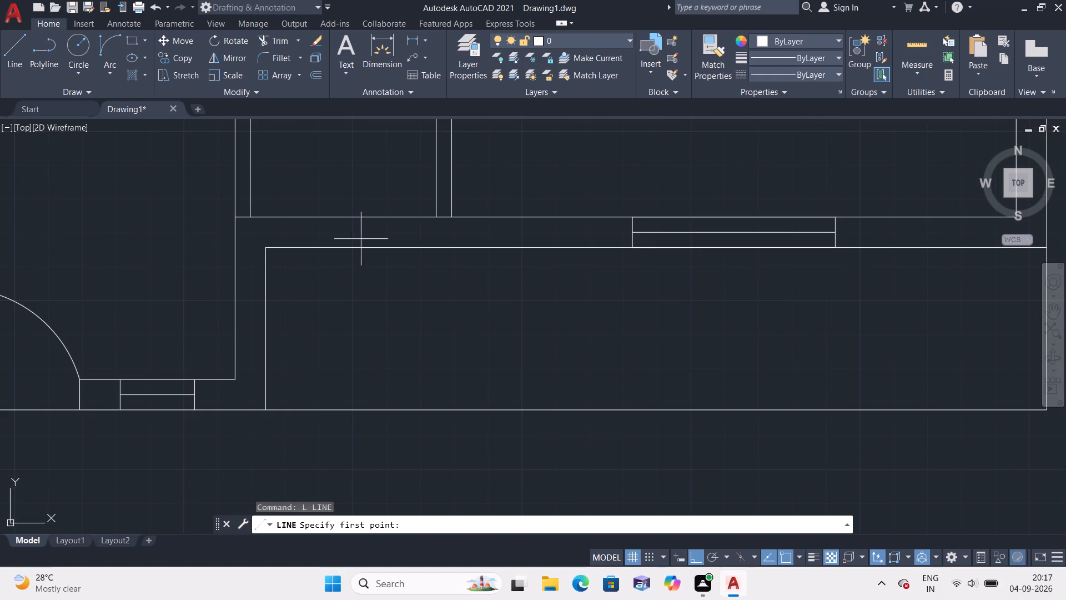
scroll(368, 226, up, 1)
click(474, 209)
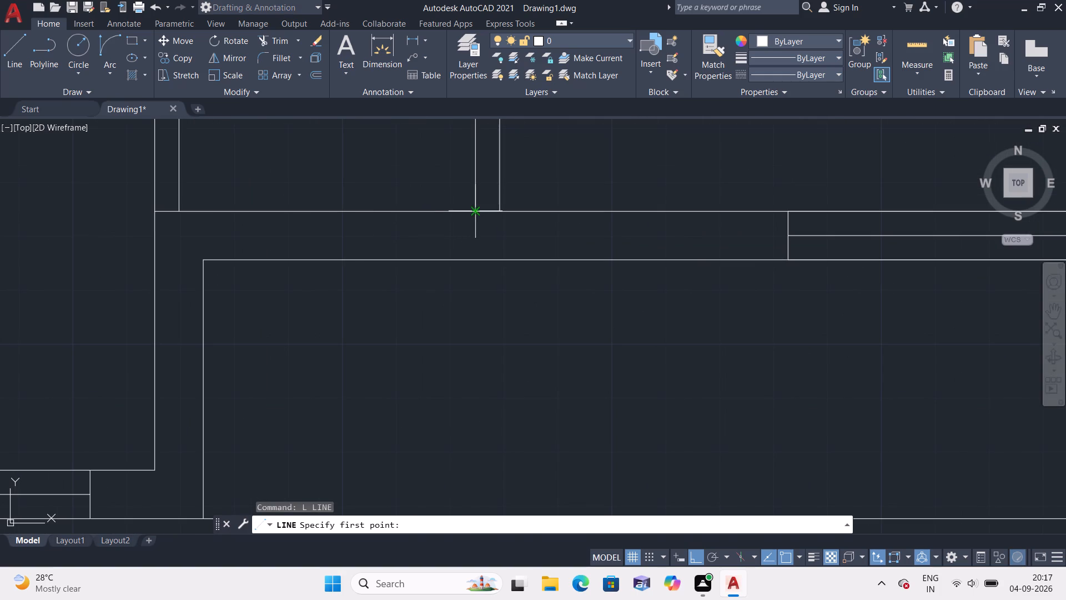
text(1')
key(space)
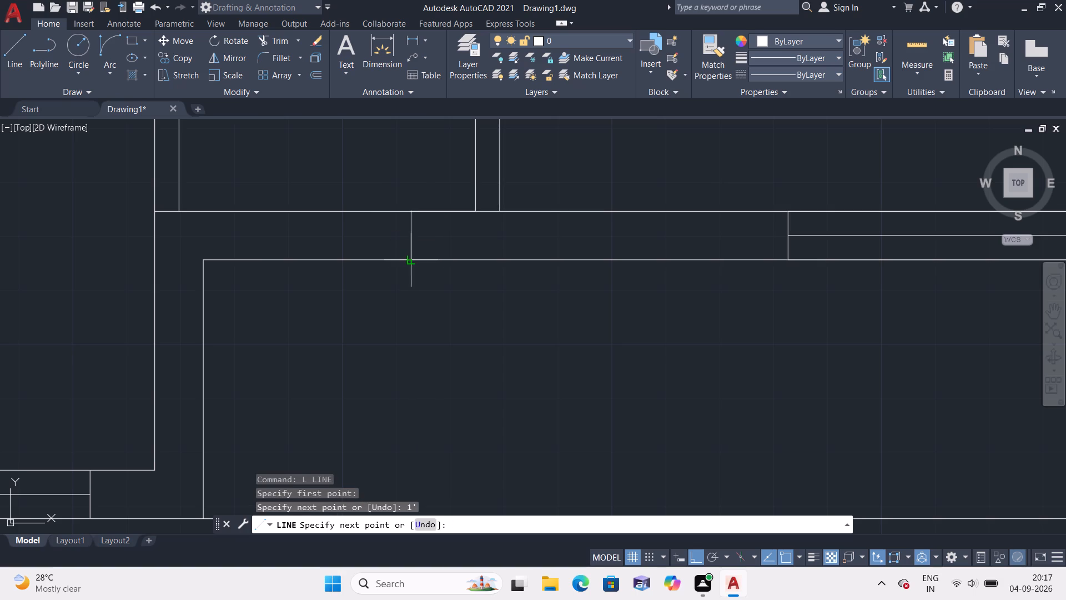
click(411, 258)
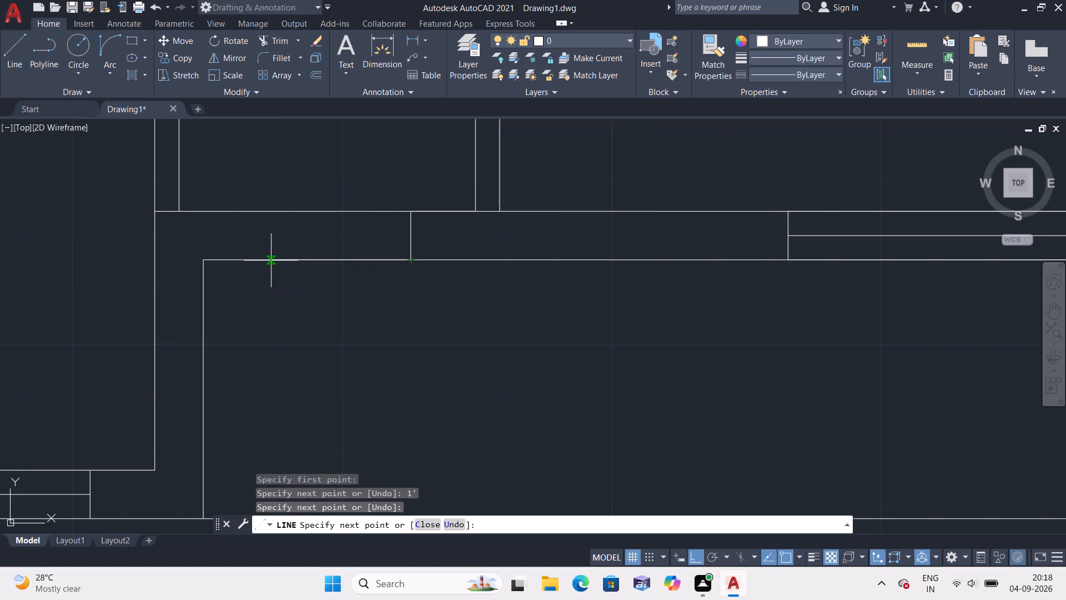
scroll(270, 263, down, 1)
key(Escape)
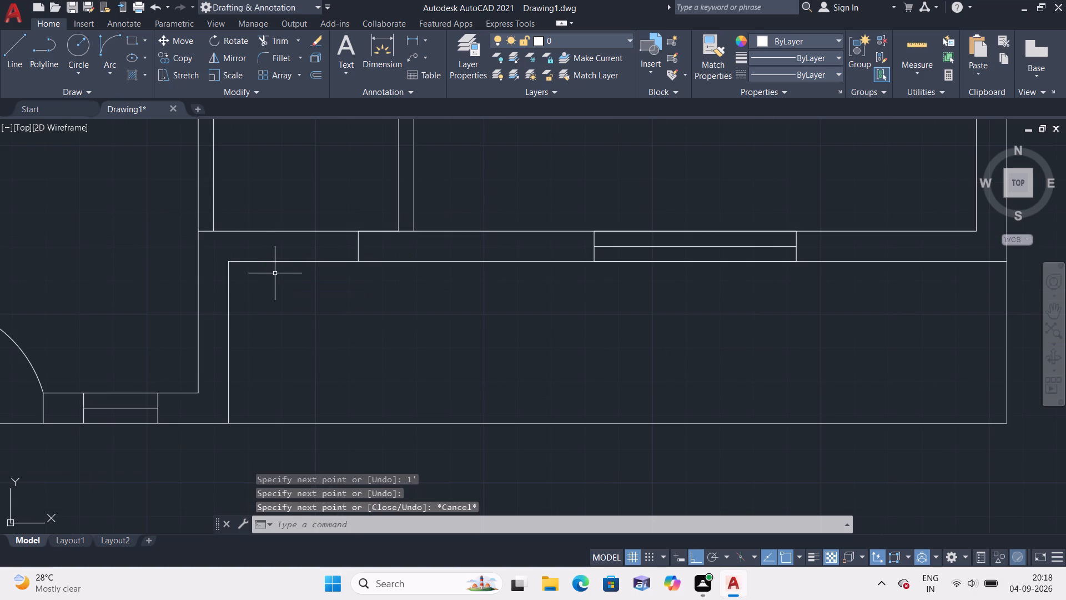
Erase the 1' guide segment at the small bottom-middle room's inner bottom-right corner.
click(371, 231)
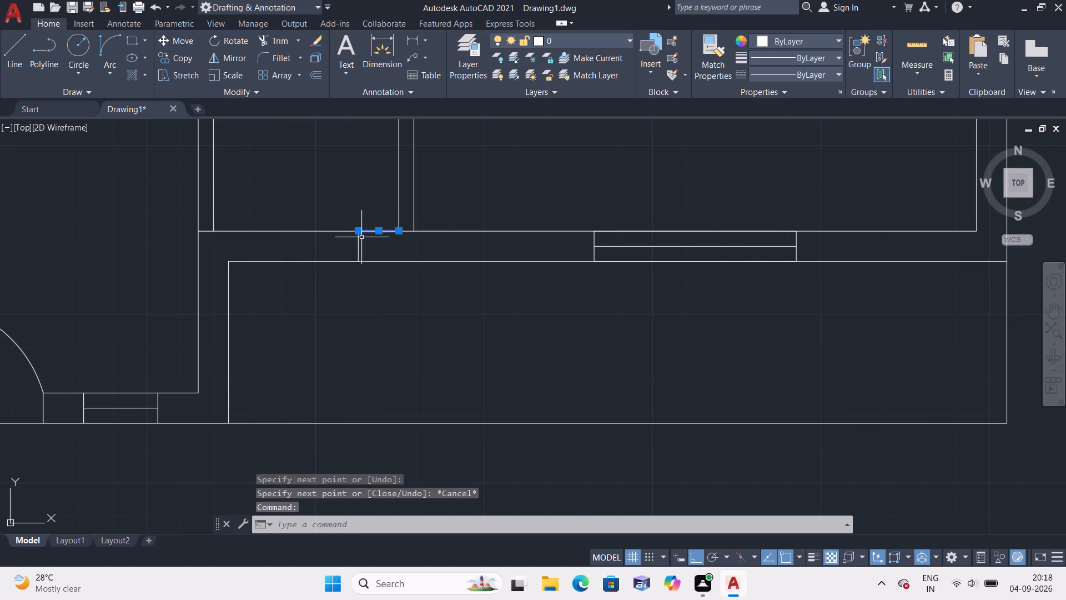
key(Delete)
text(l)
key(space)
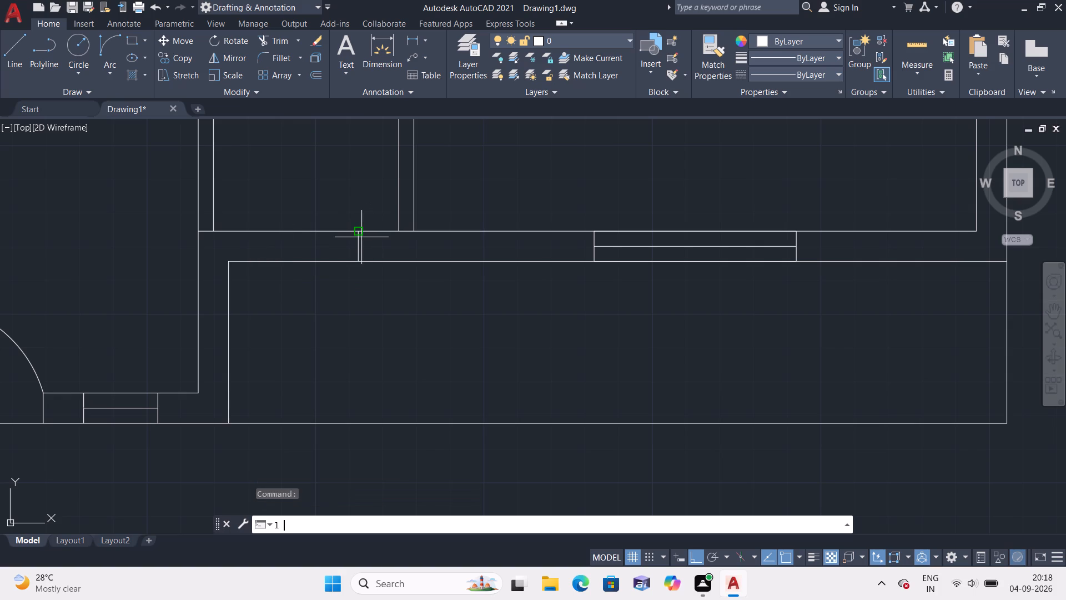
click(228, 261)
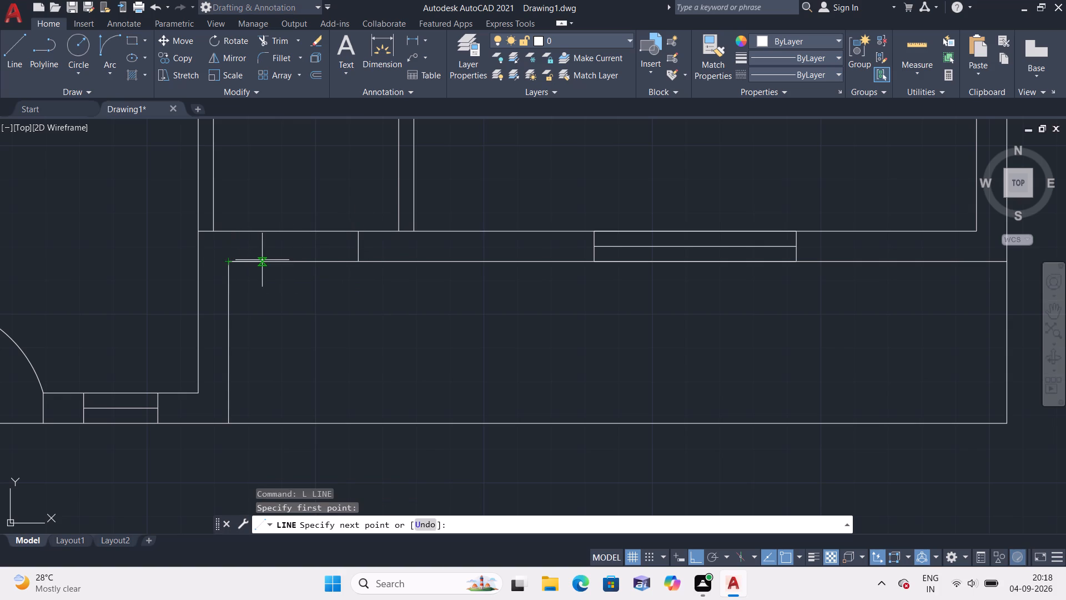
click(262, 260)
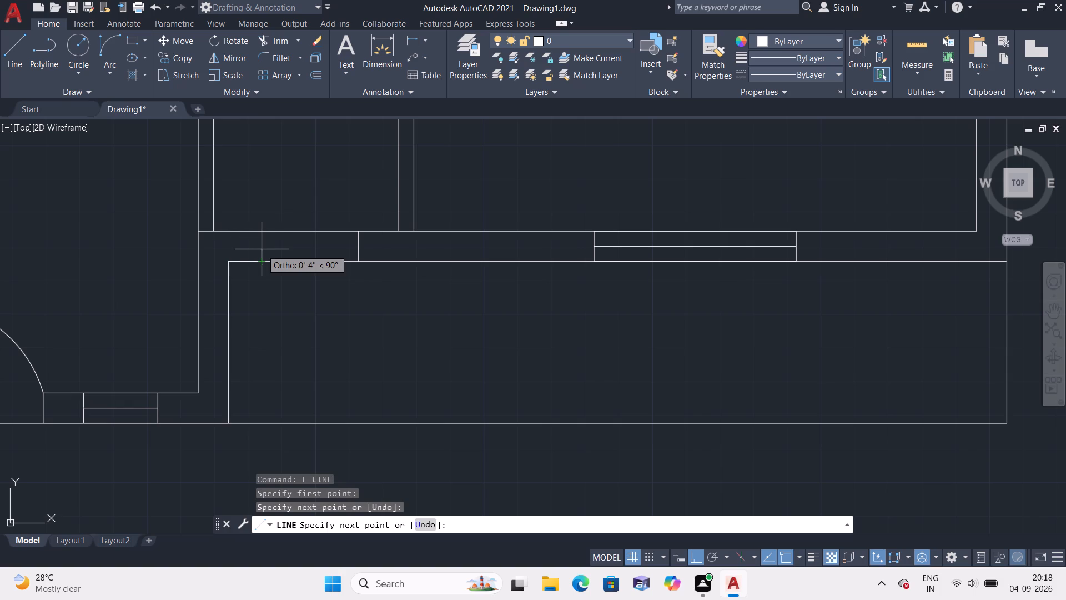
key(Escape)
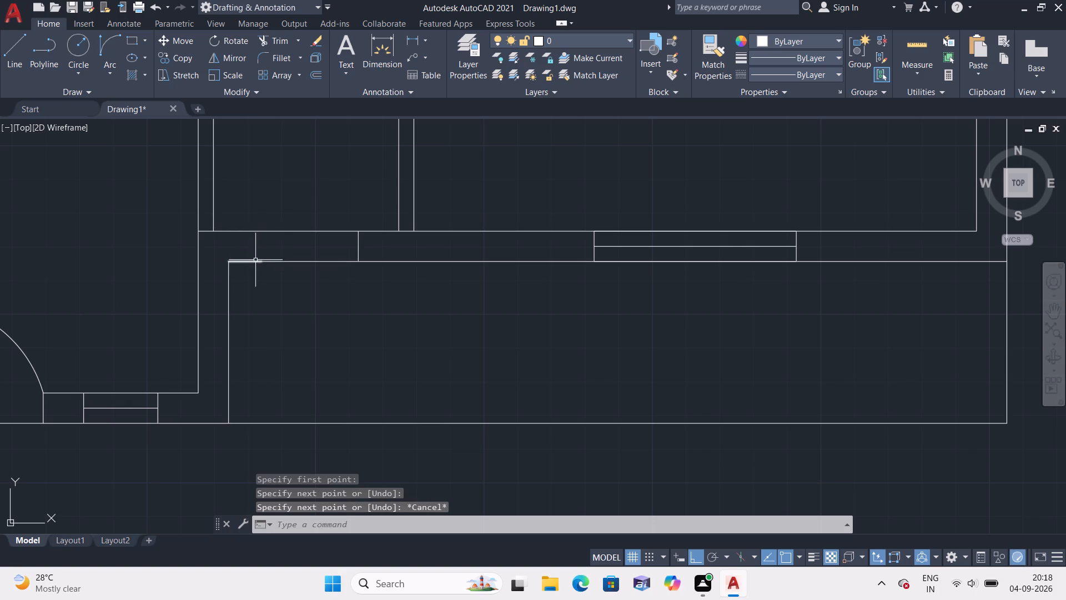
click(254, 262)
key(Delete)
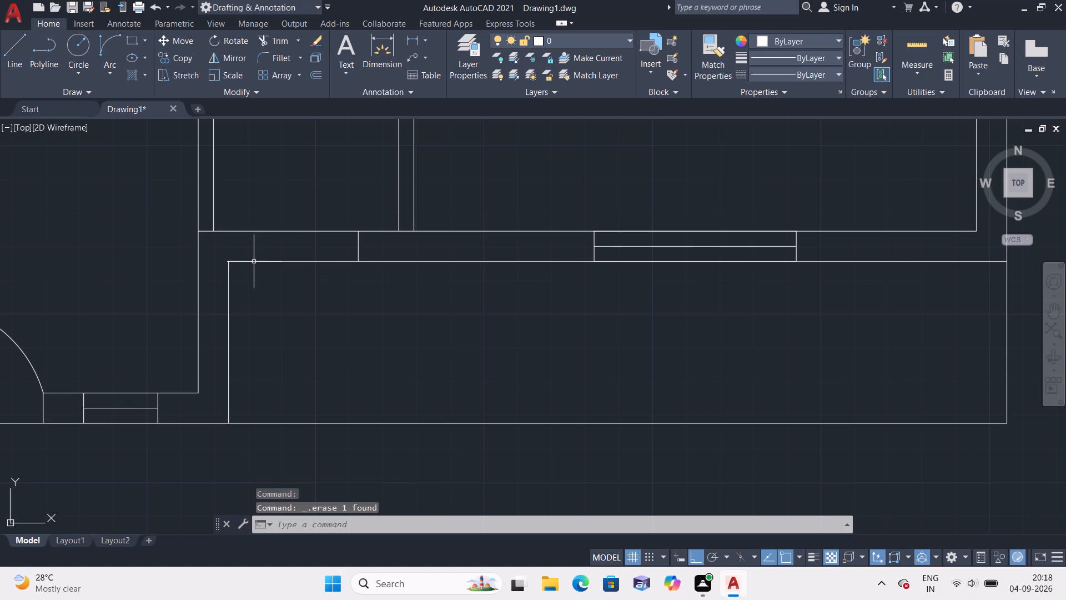
Draw a line 1' along the outer face from the wall's stepped corner below the small bottom-middle room, and across to the inner face.
text(l)
key(space)
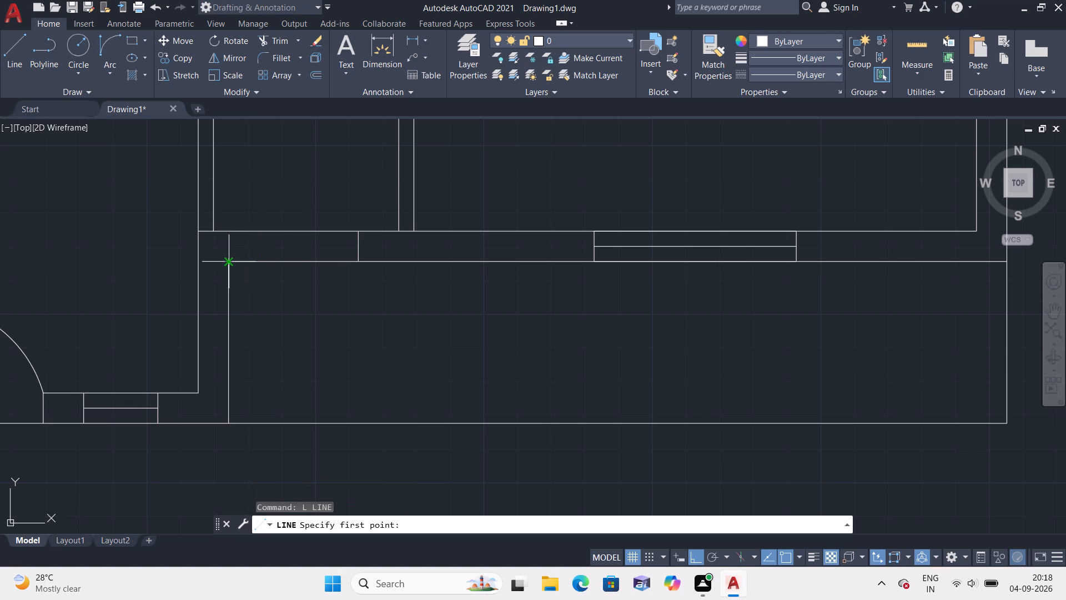
click(226, 261)
text(1')
key(space)
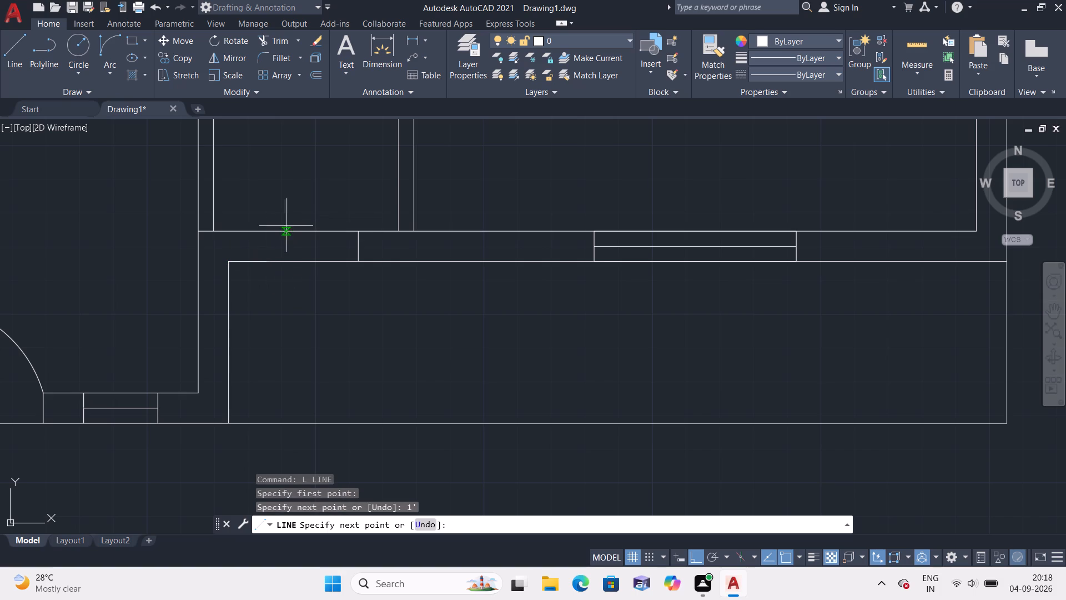
click(271, 231)
key(Escape)
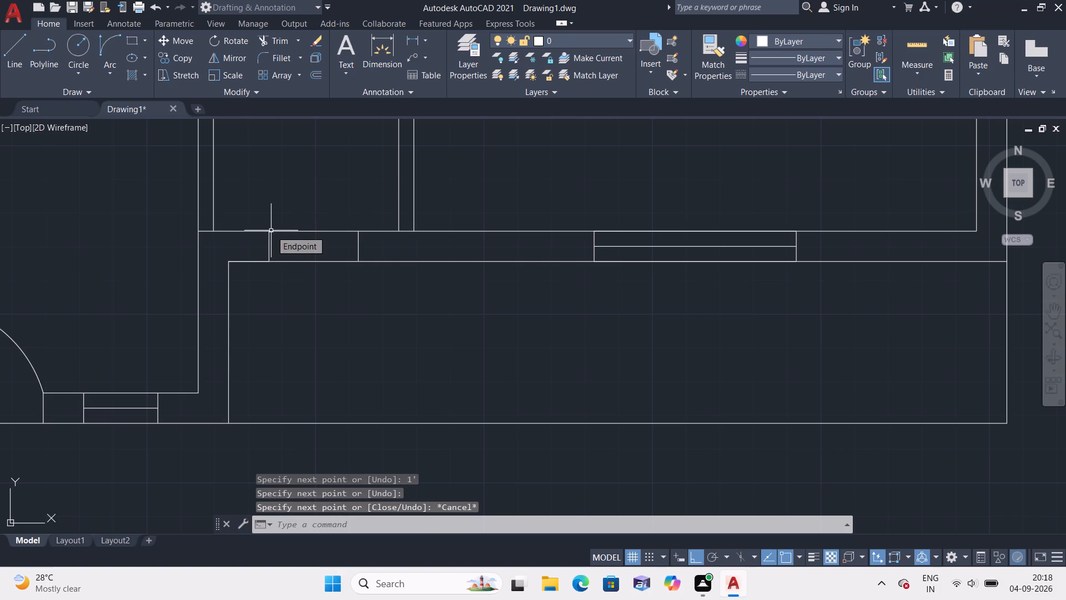
Erase the 1' guide segment on the outer face beside the wall's stepped corner.
click(255, 261)
key(Delete)
Draw the window's centre line between the midpoints of the two jamb lines in the small bottom-middle room's bottom wall.
text(l)
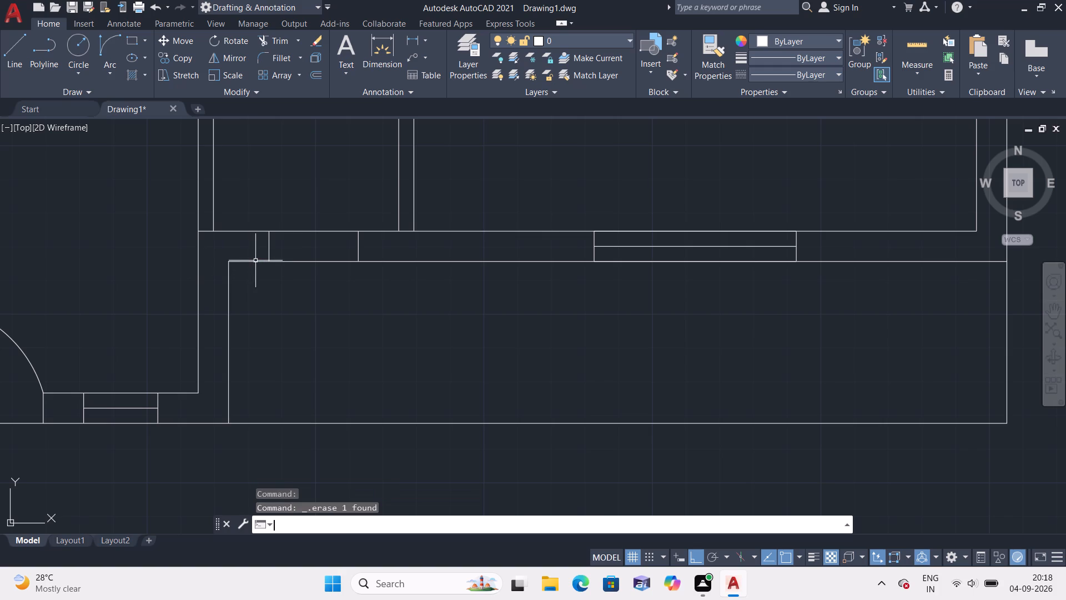
key(space)
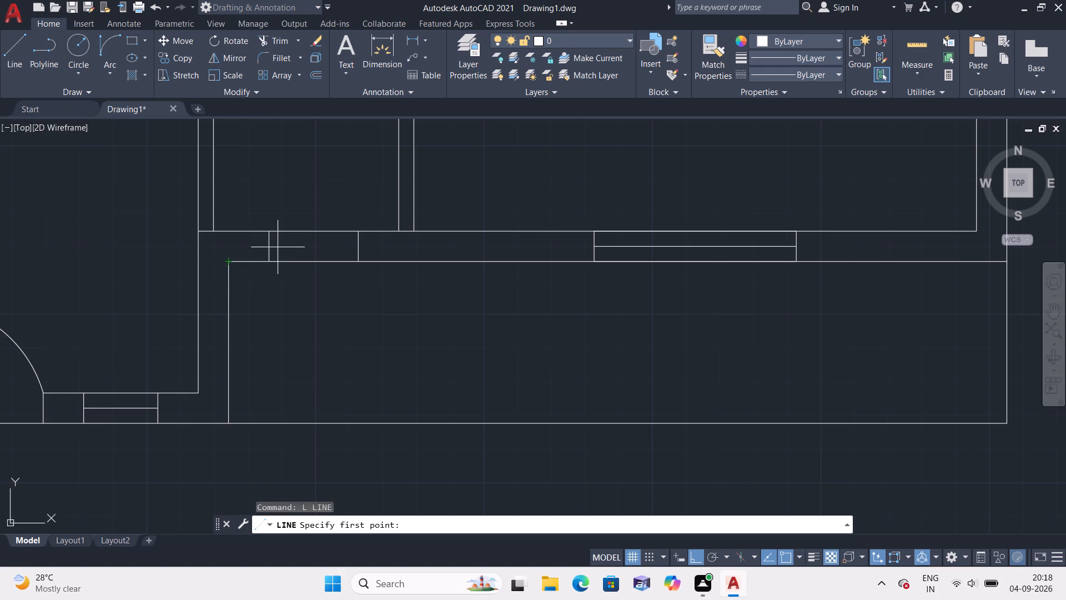
click(271, 245)
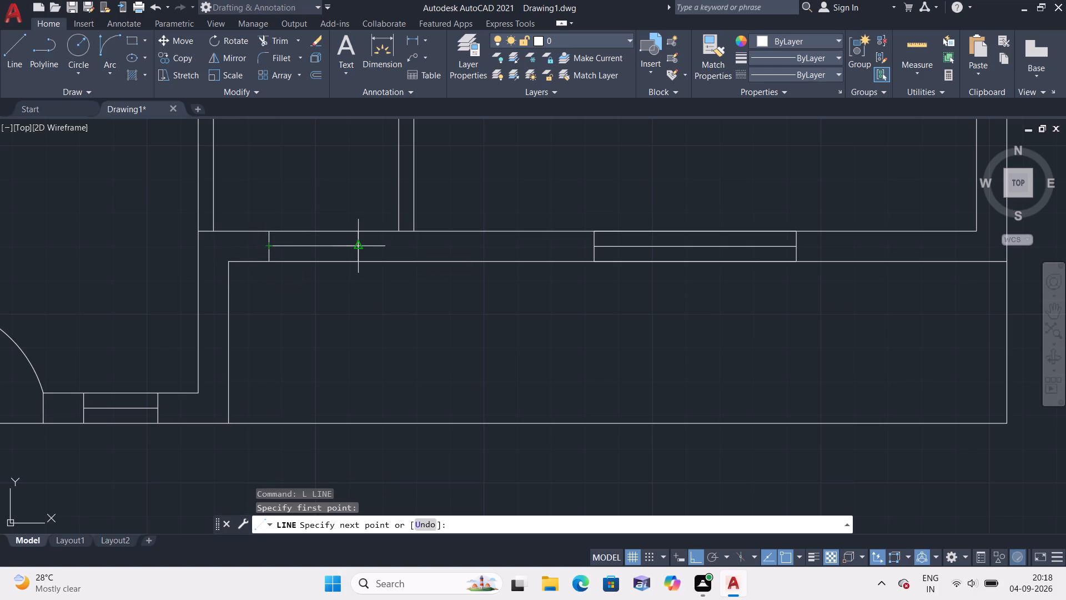
click(362, 247)
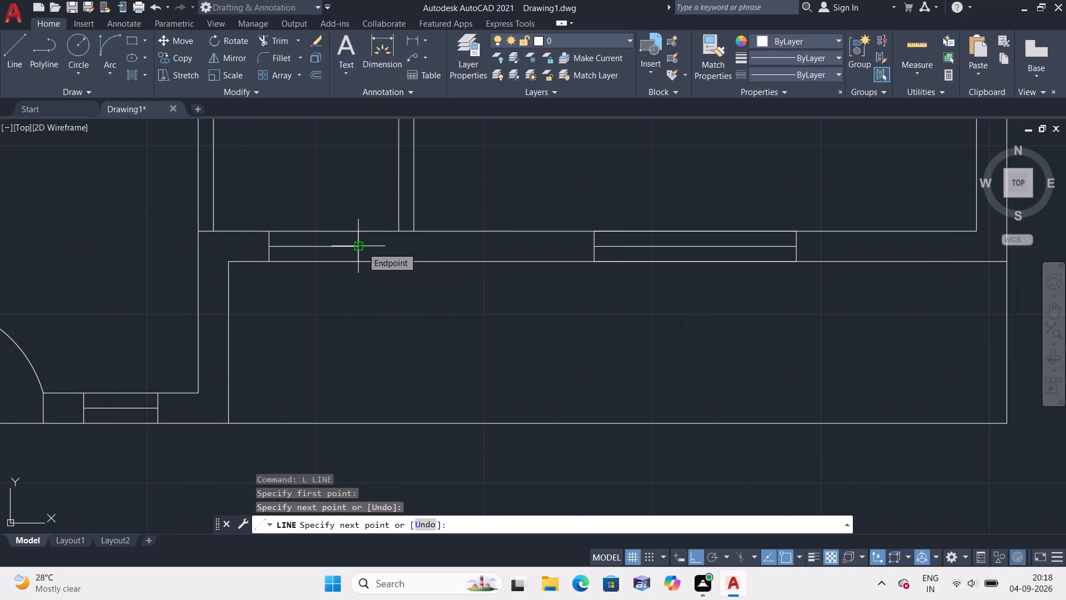
key(Escape)
Erase the two spare window symbols lying outside the floor plan, beside its right wall.
scroll(385, 242, down, 3)
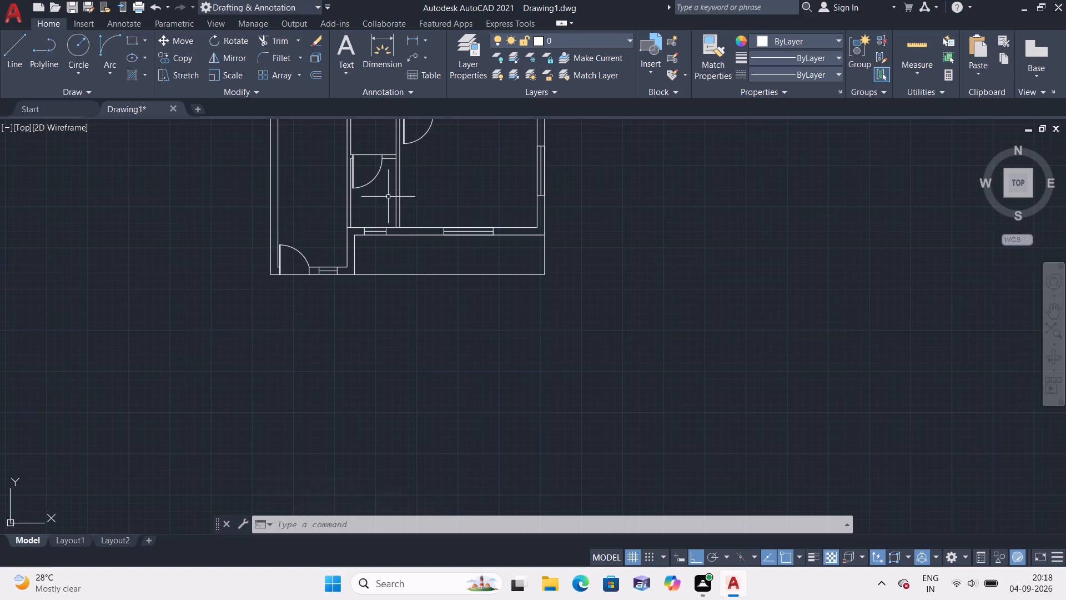
middle_drag(388, 193, 380, 284)
scroll(380, 286, down, 1)
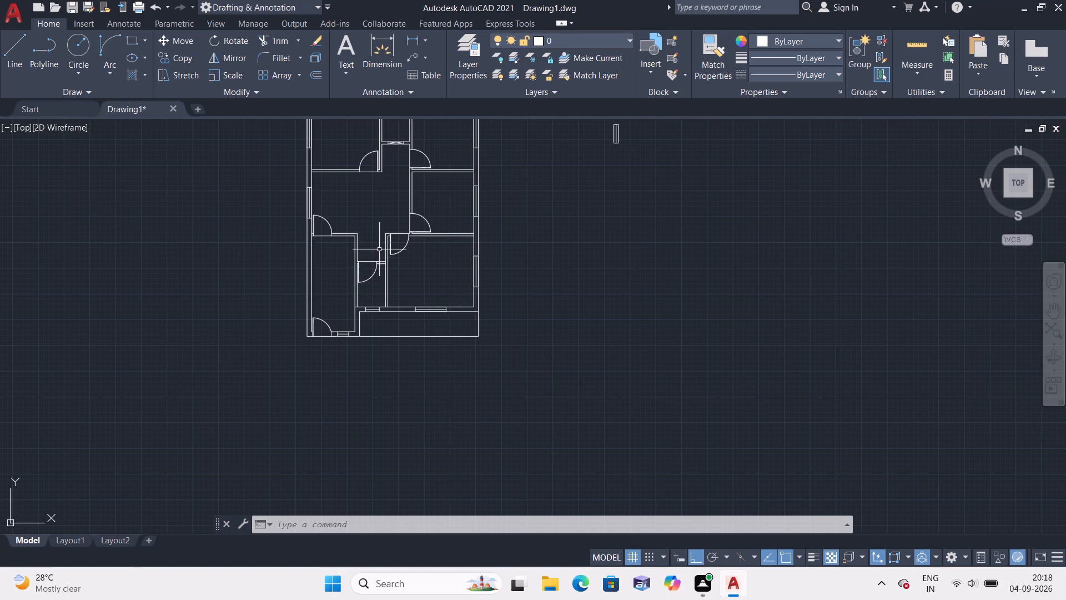
middle_drag(376, 239, 367, 362)
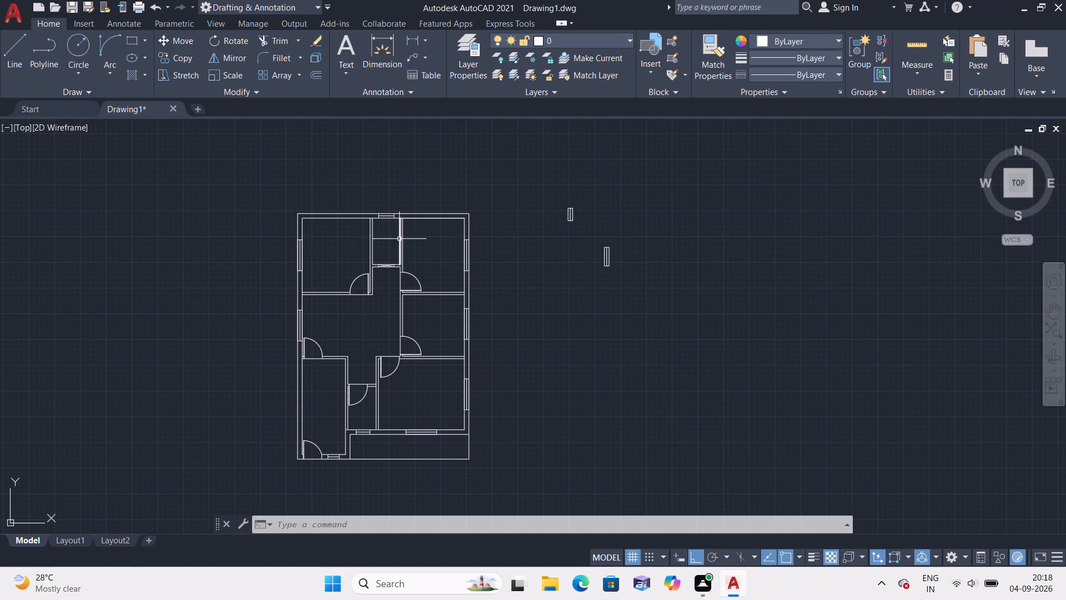
scroll(434, 239, up, 2)
middle_drag(429, 235, 416, 262)
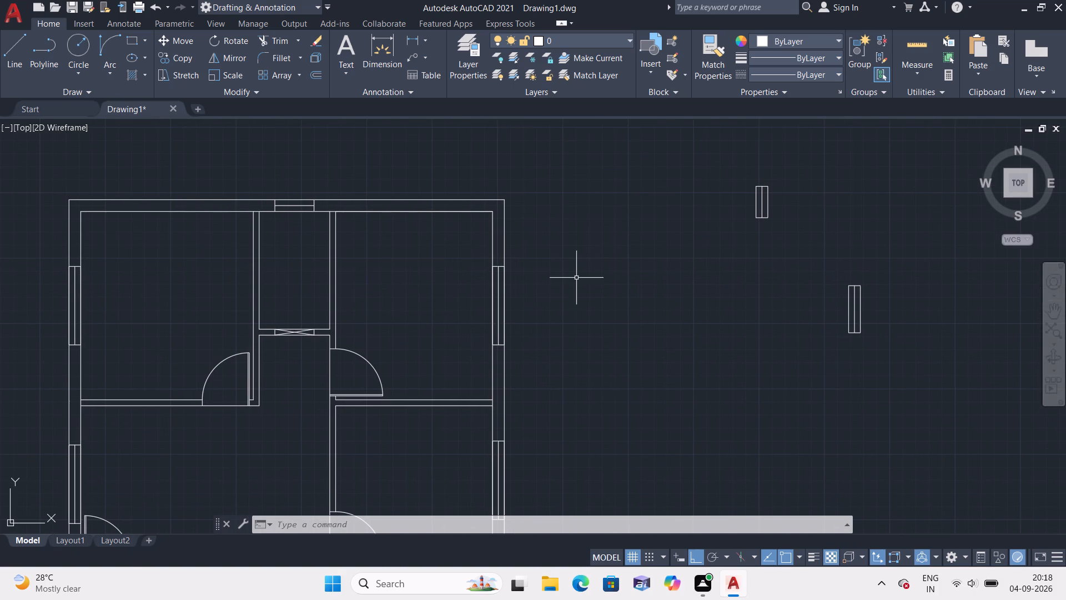
middle_drag(576, 277, 515, 285)
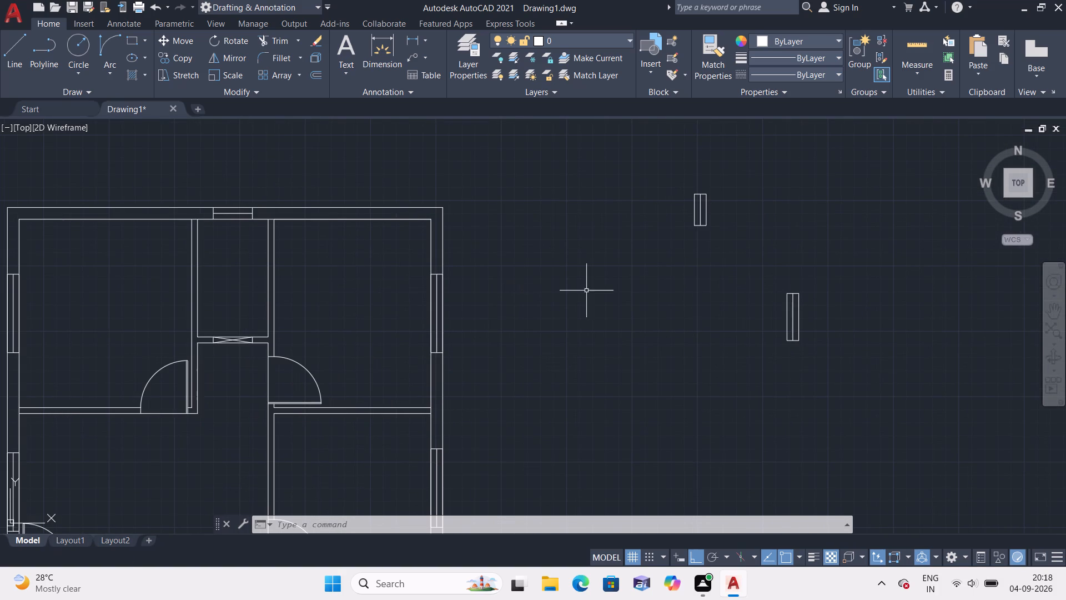
scroll(610, 297, down, 1)
scroll(579, 275, up, 1)
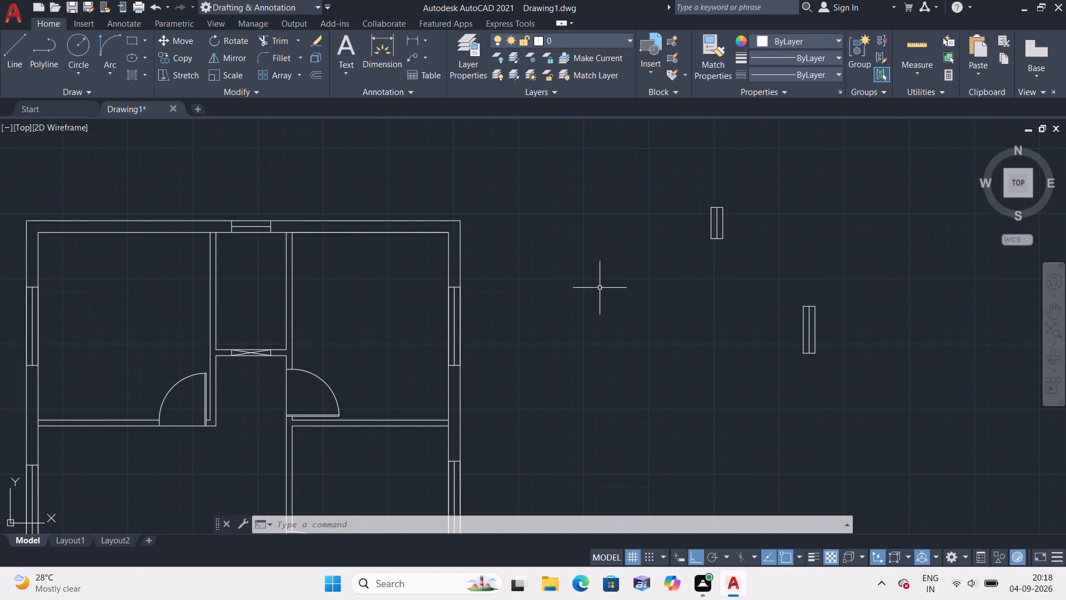
middle_drag(600, 288, 520, 282)
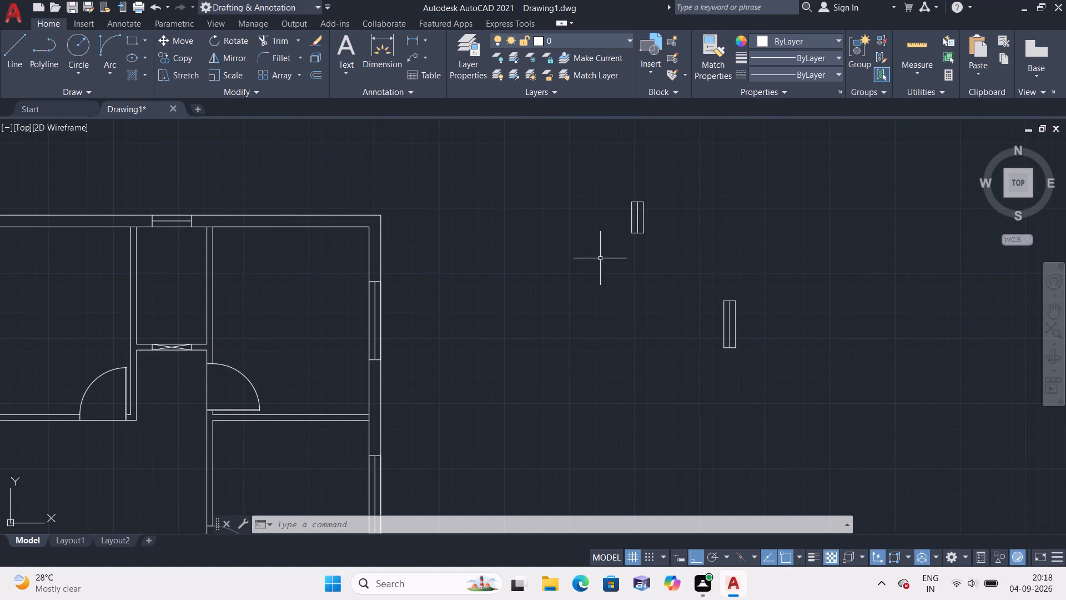
click(593, 174)
click(802, 413)
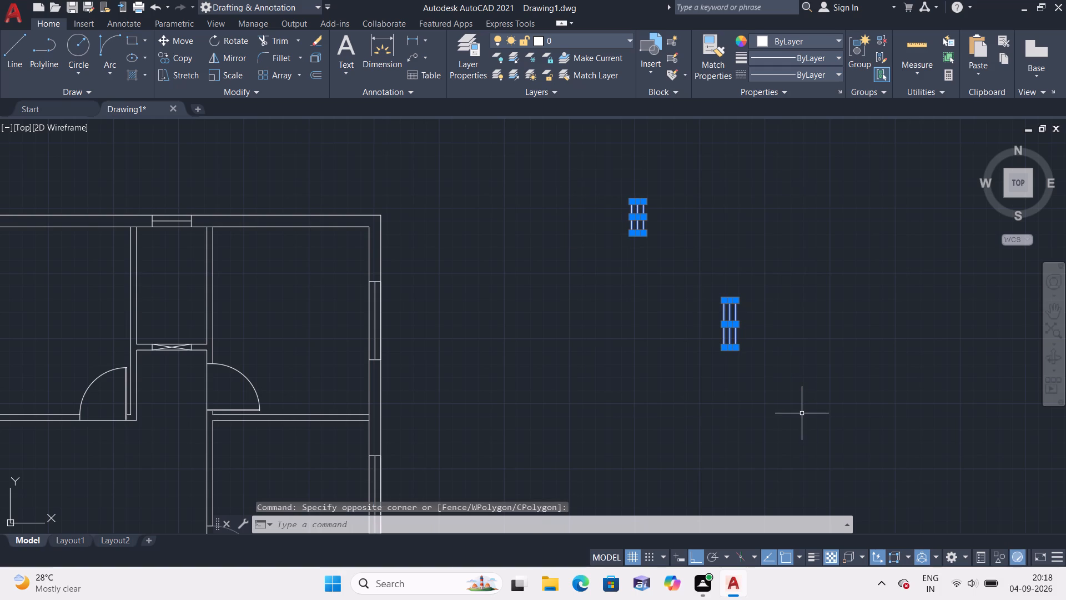
key(Delete)
Draw a closed 5' by 9" horizontal window outline in the empty space beside the floor plan's right wall.
text(l)
key(space)
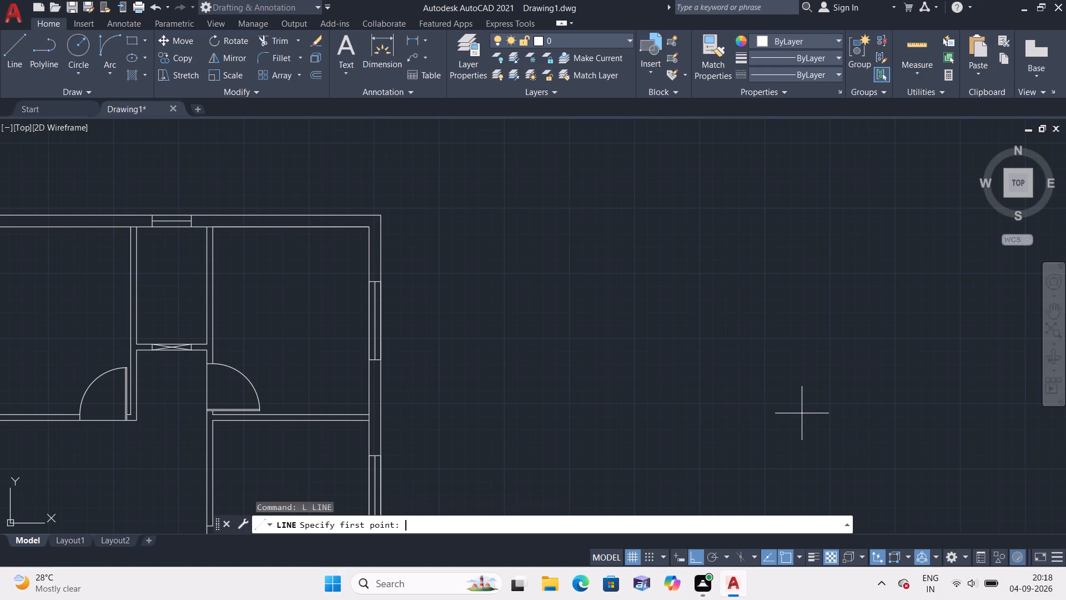
click(563, 317)
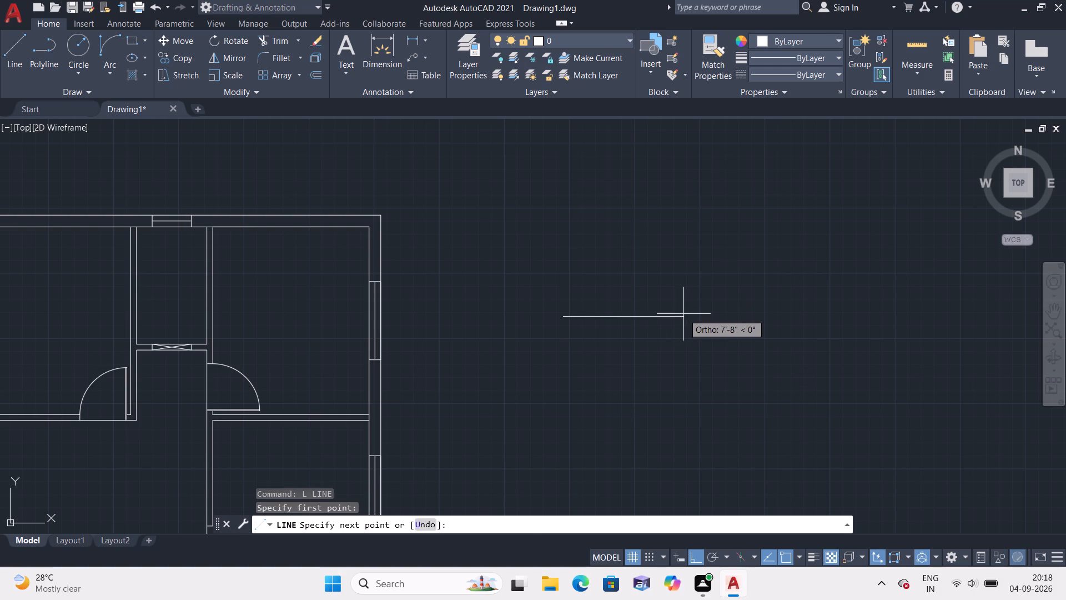
key(5)
text(')
key(space)
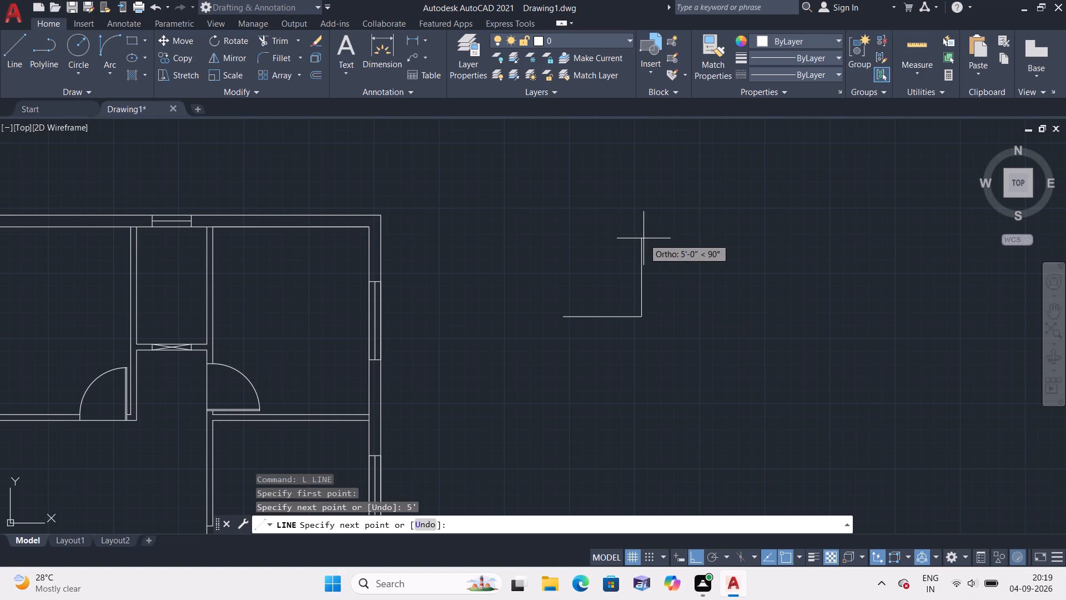
text(9")
key(space)
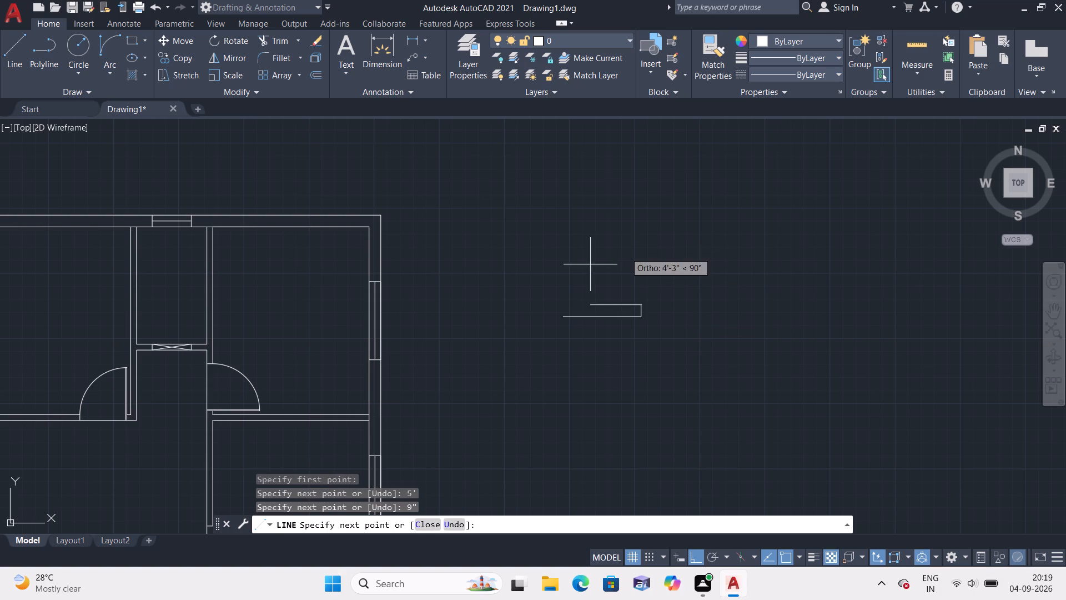
text(5')
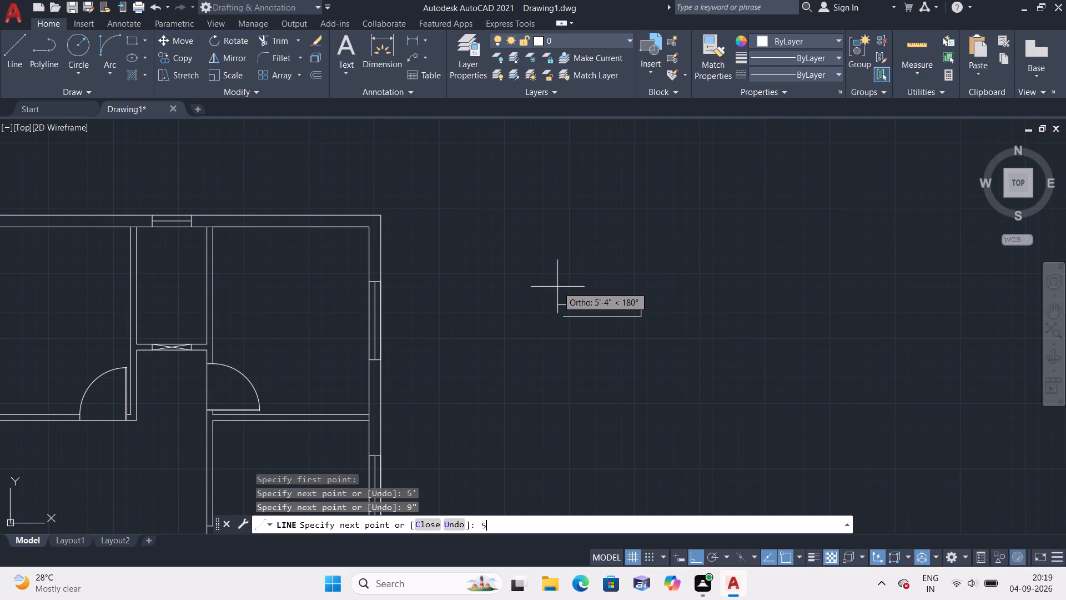
key(space)
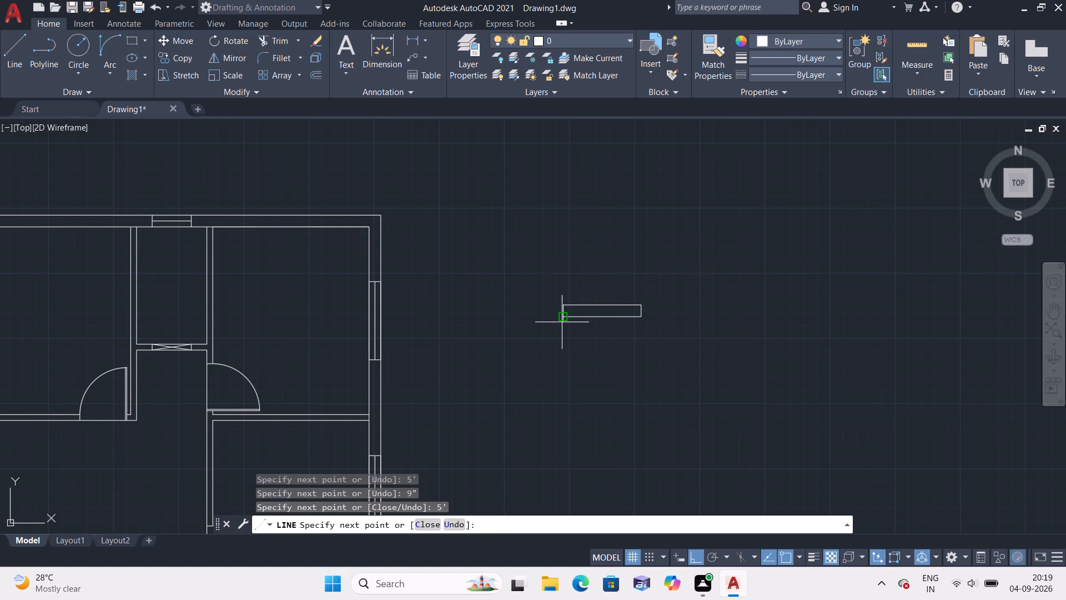
click(563, 319)
key(Escape)
Draw the window's centre line between the midpoints of the outline's two short sides.
text(l)
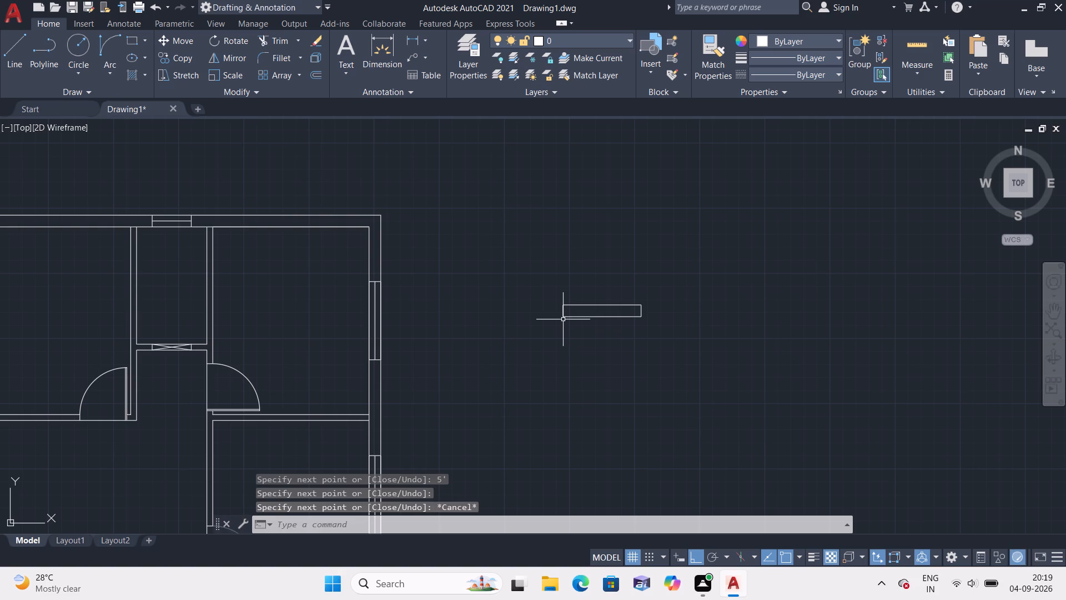
key(space)
scroll(562, 306, up, 2)
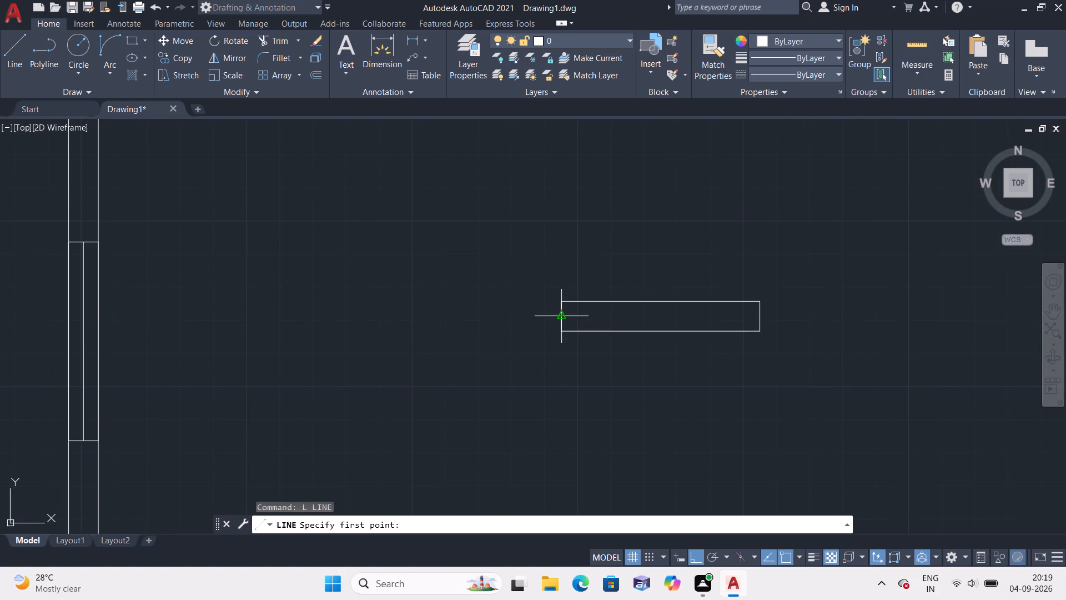
click(560, 311)
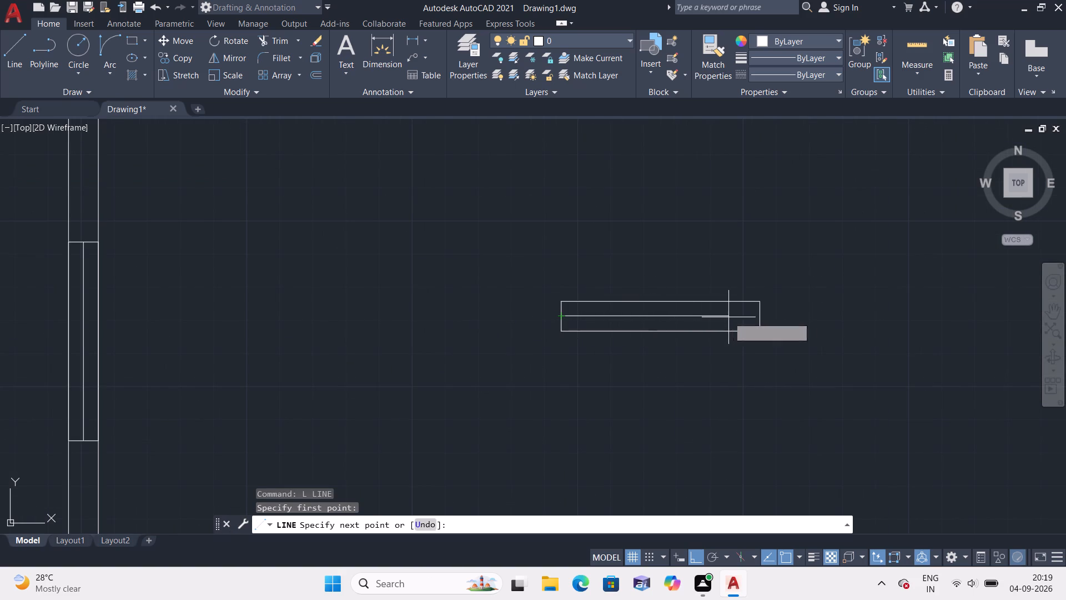
click(762, 314)
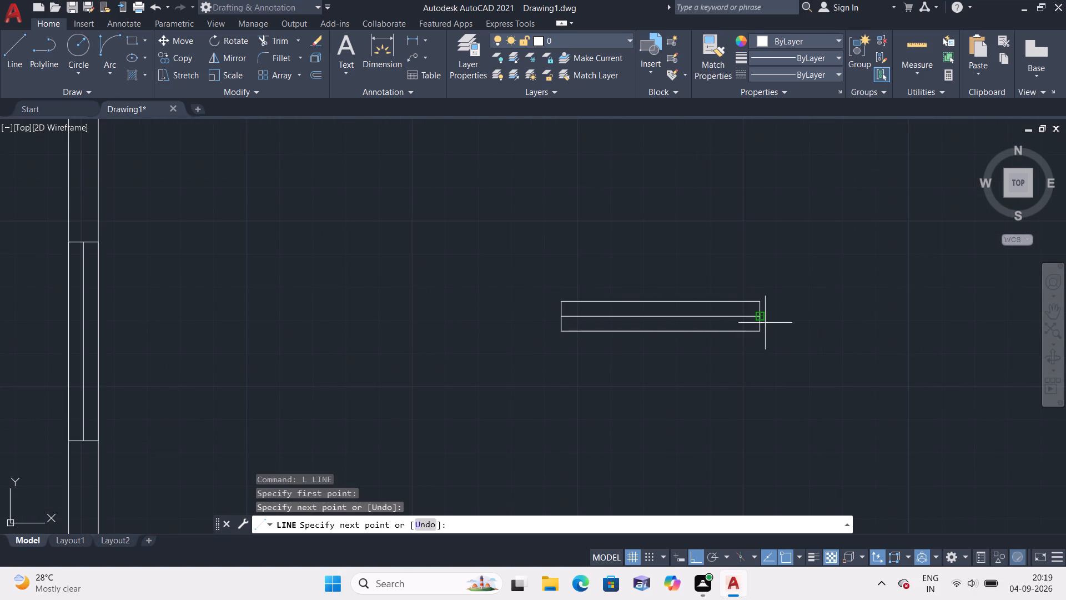
key(Escape)
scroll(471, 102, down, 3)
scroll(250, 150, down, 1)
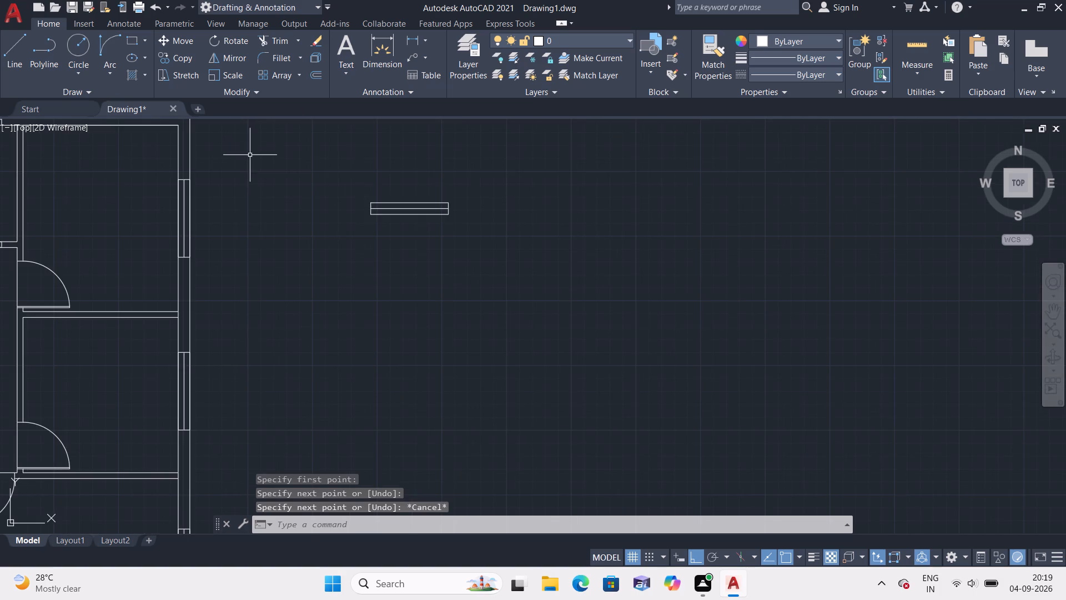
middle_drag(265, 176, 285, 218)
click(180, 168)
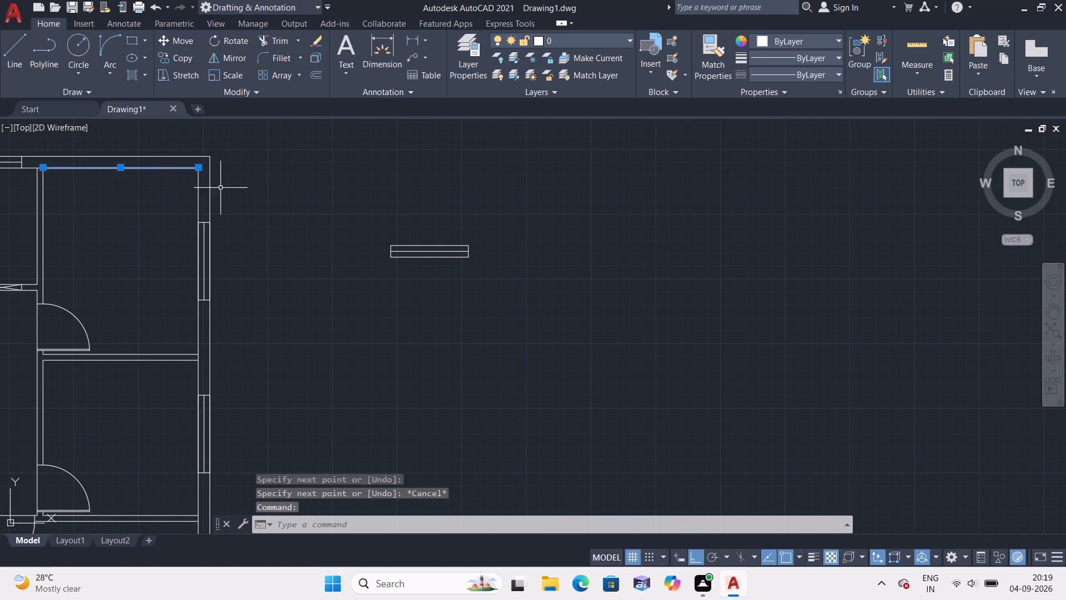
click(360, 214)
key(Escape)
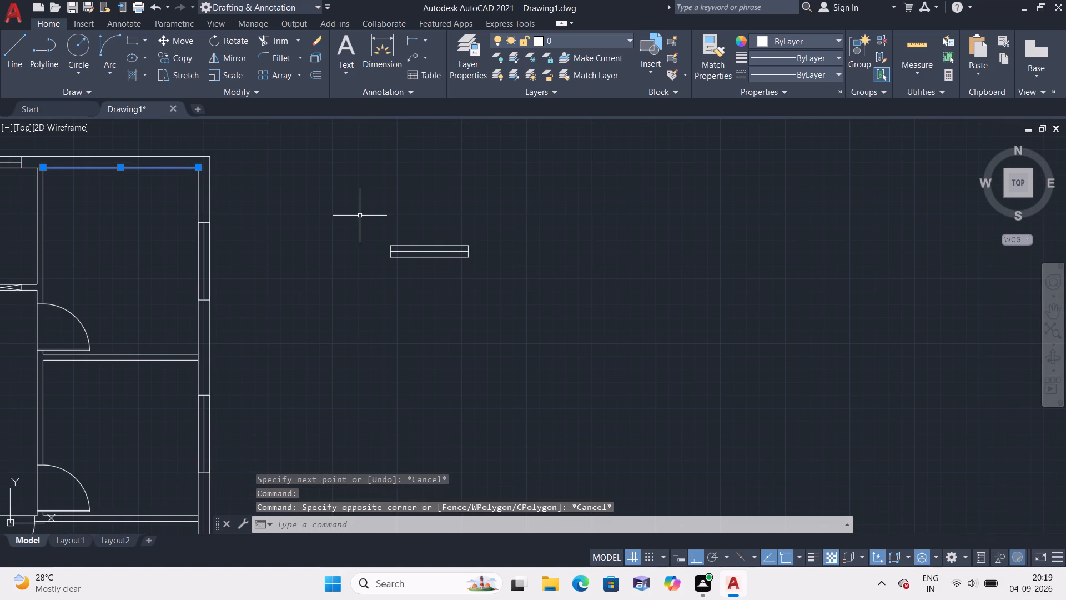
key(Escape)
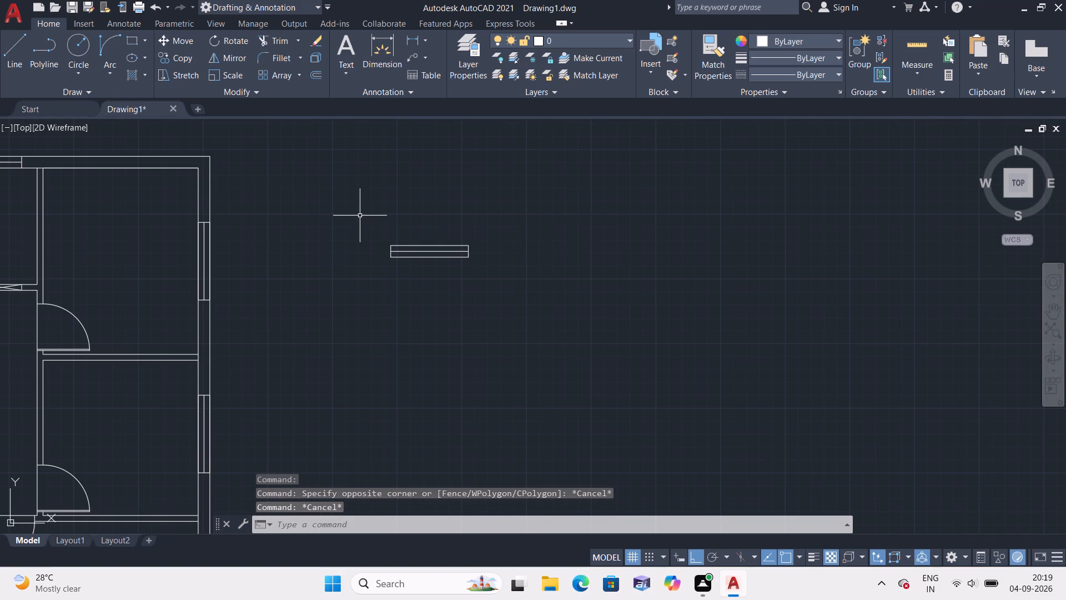
Move the 5' window symbol into the top-right room's top wall, centred on the room and fitted between the wall faces.
click(360, 216)
click(547, 299)
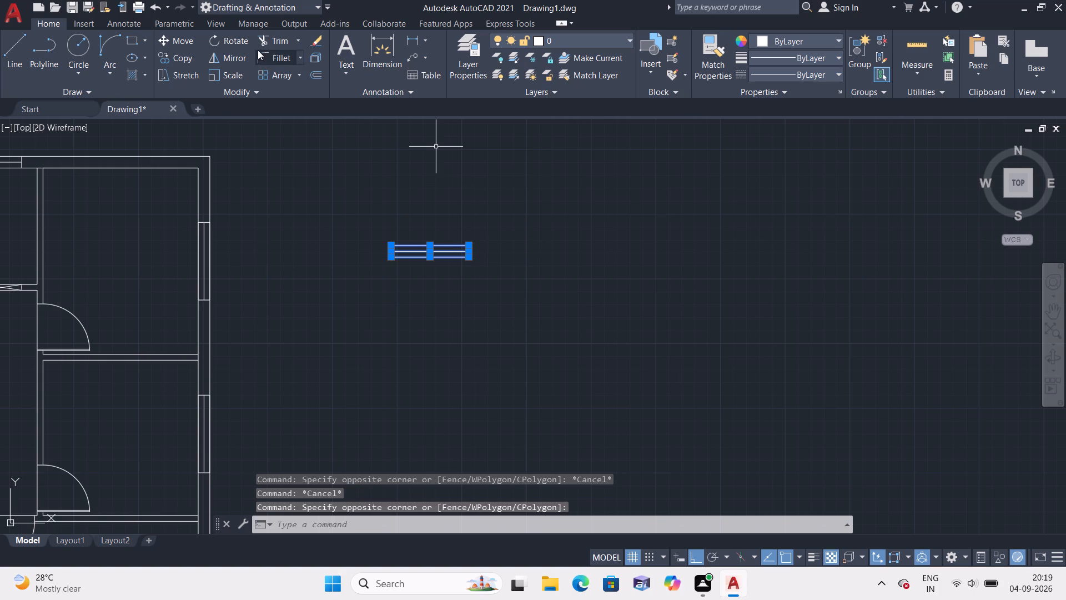
click(180, 41)
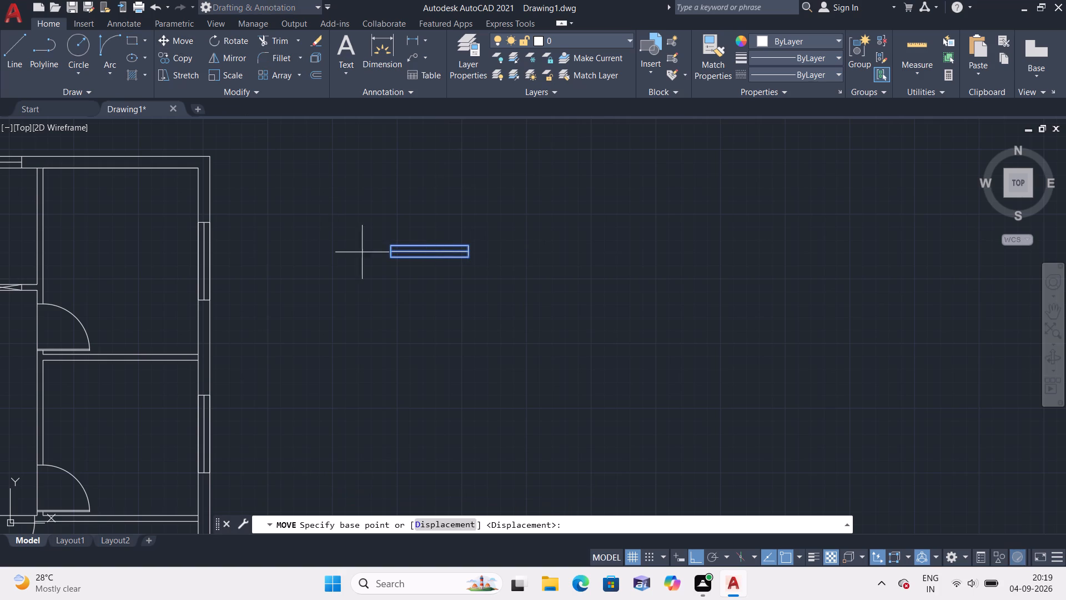
scroll(406, 276, up, 1)
click(439, 246)
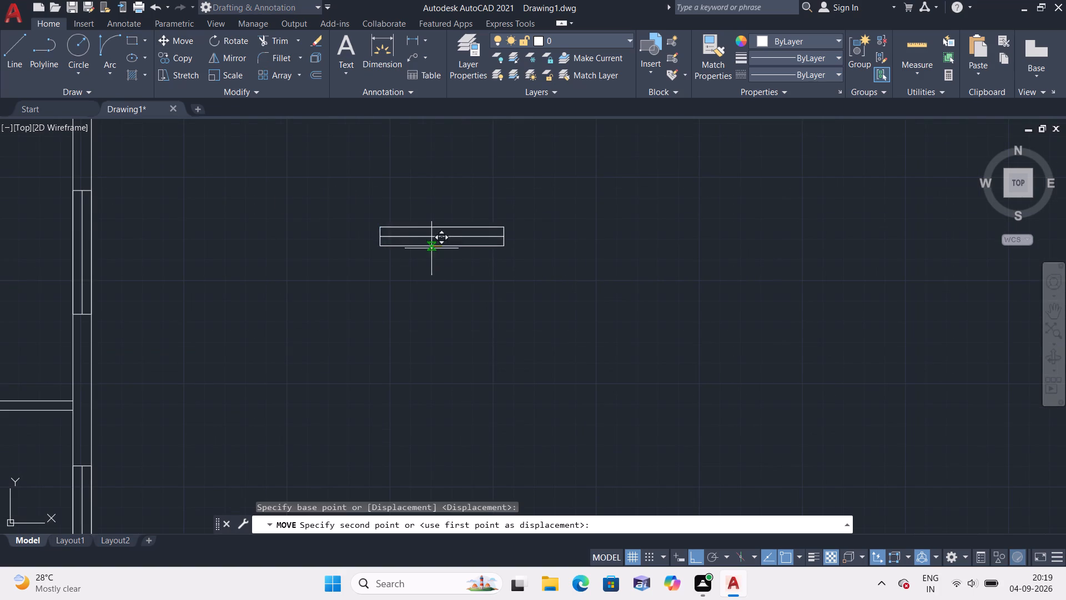
scroll(251, 178, down, 2)
middle_drag(276, 254, 364, 328)
scroll(276, 236, up, 1)
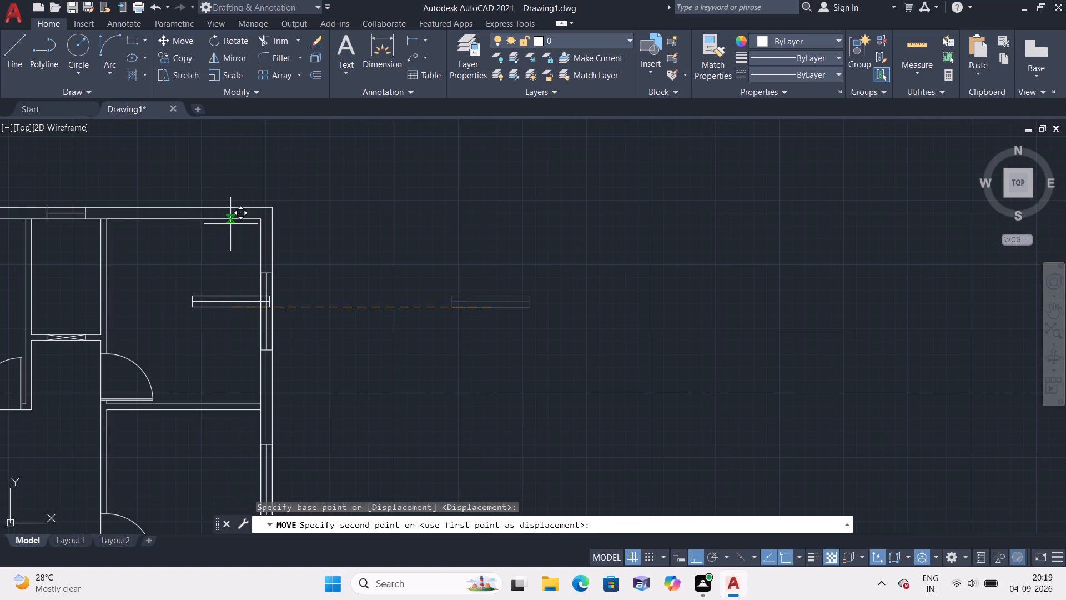
key(F8)
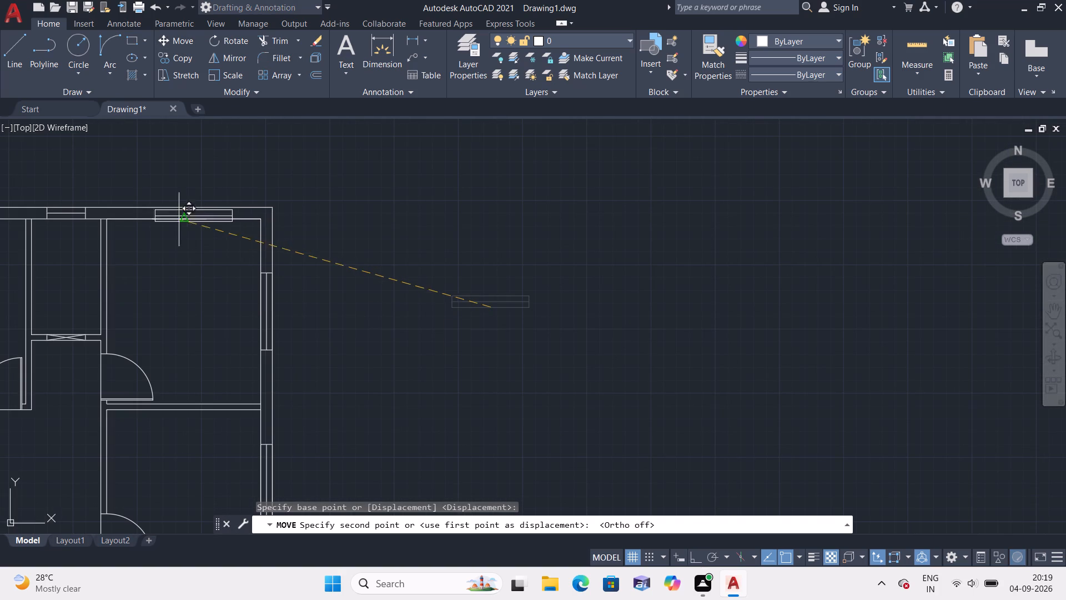
scroll(183, 222, up, 2)
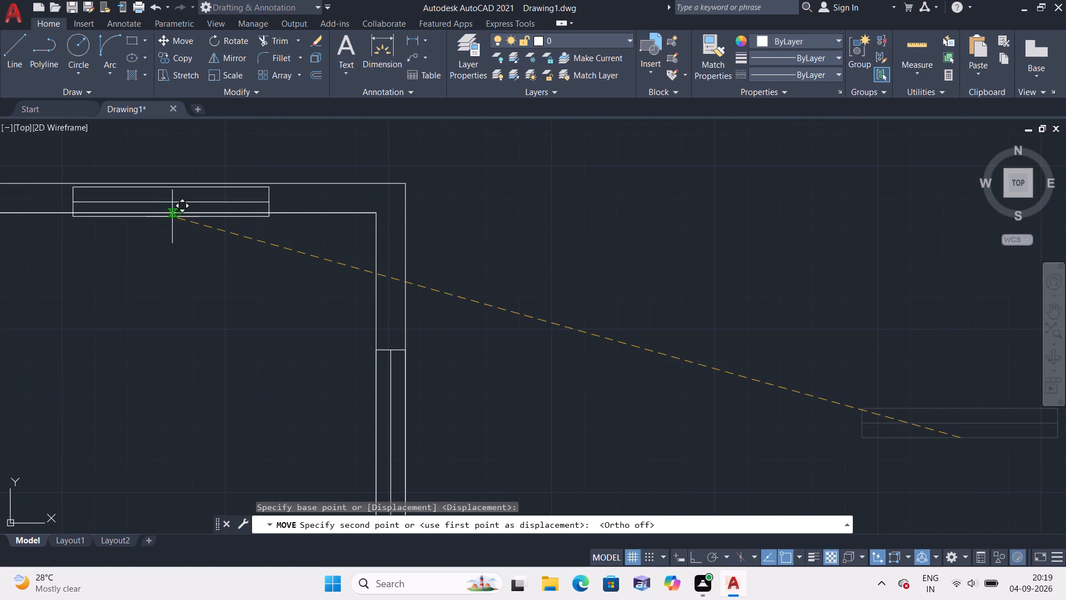
click(179, 211)
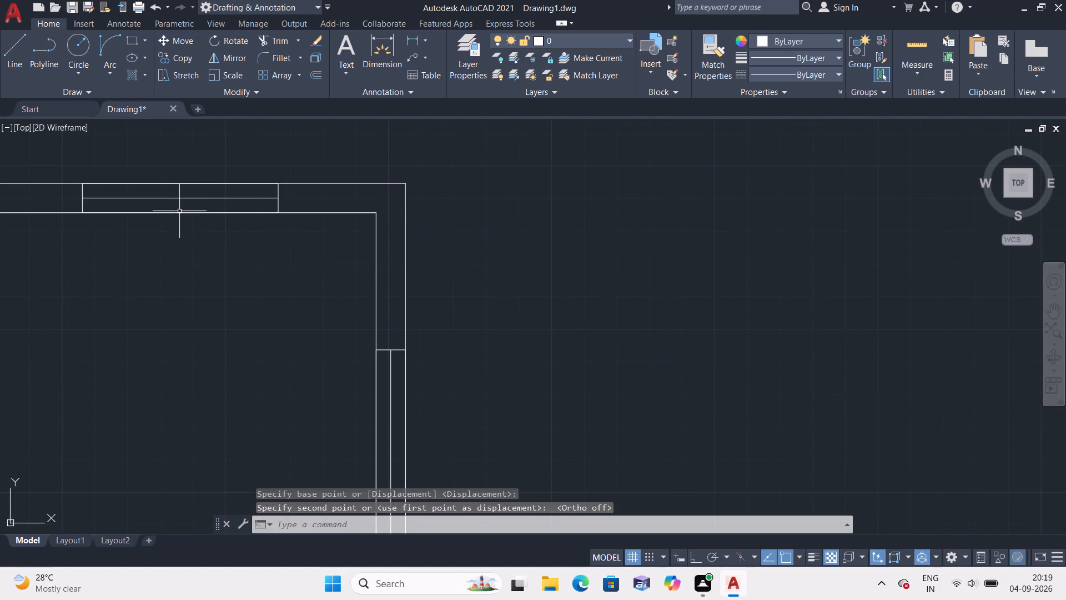
Erase the extra line along the inner face of the top-right room's top wall.
scroll(200, 260, down, 3)
click(231, 248)
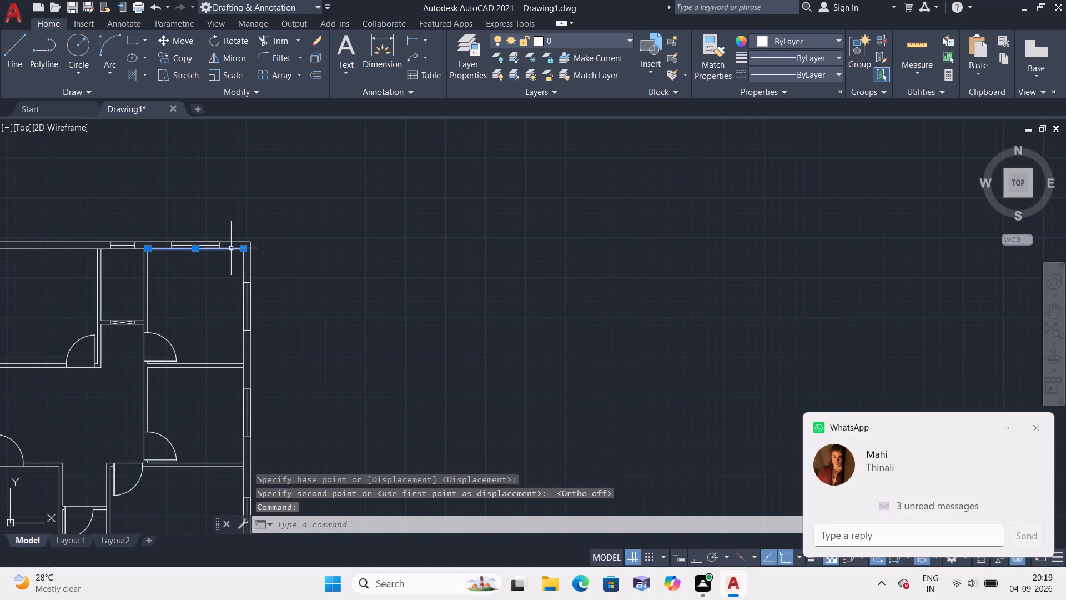
key(Delete)
Hatch the outer wall with ANSI31 at both top corners, between the two top windows, and between the left wall's windows.
scroll(229, 255, down, 1)
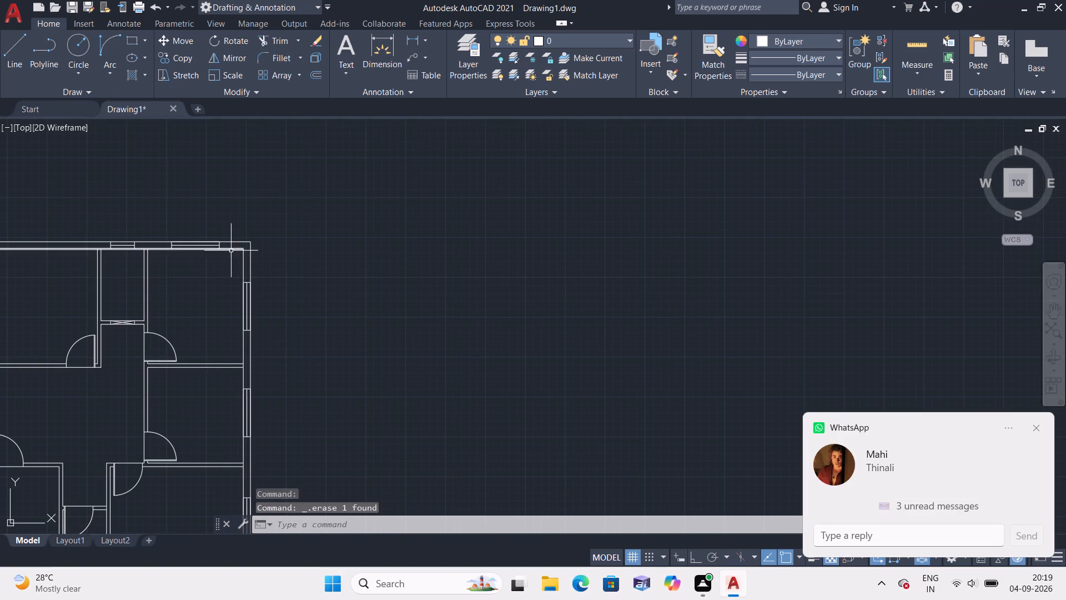
scroll(215, 288, down, 1)
scroll(215, 287, up, 3)
middle_drag(214, 287, 375, 253)
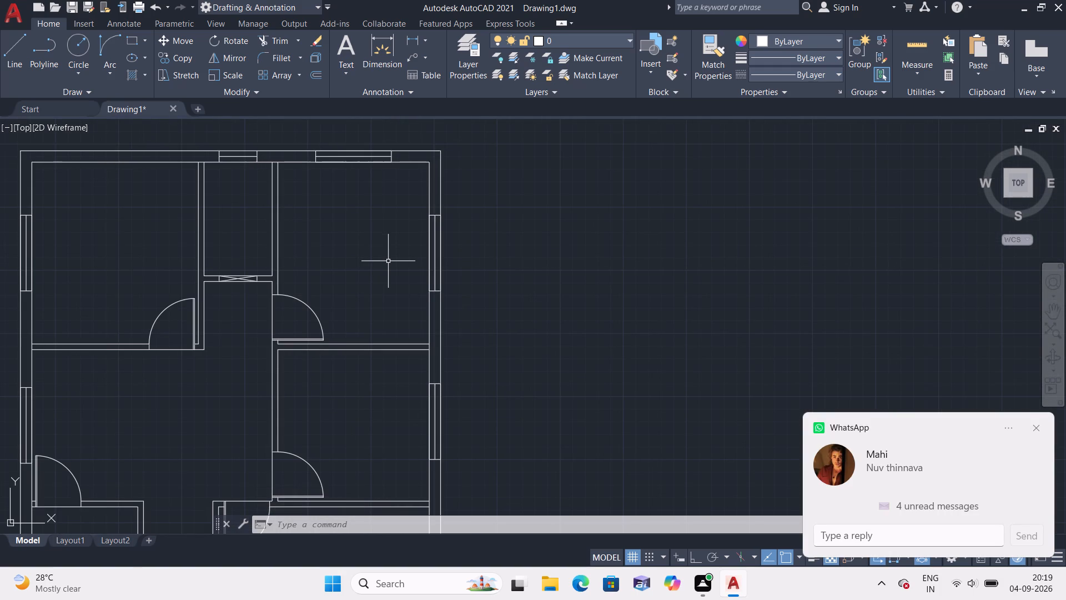
scroll(388, 261, down, 1)
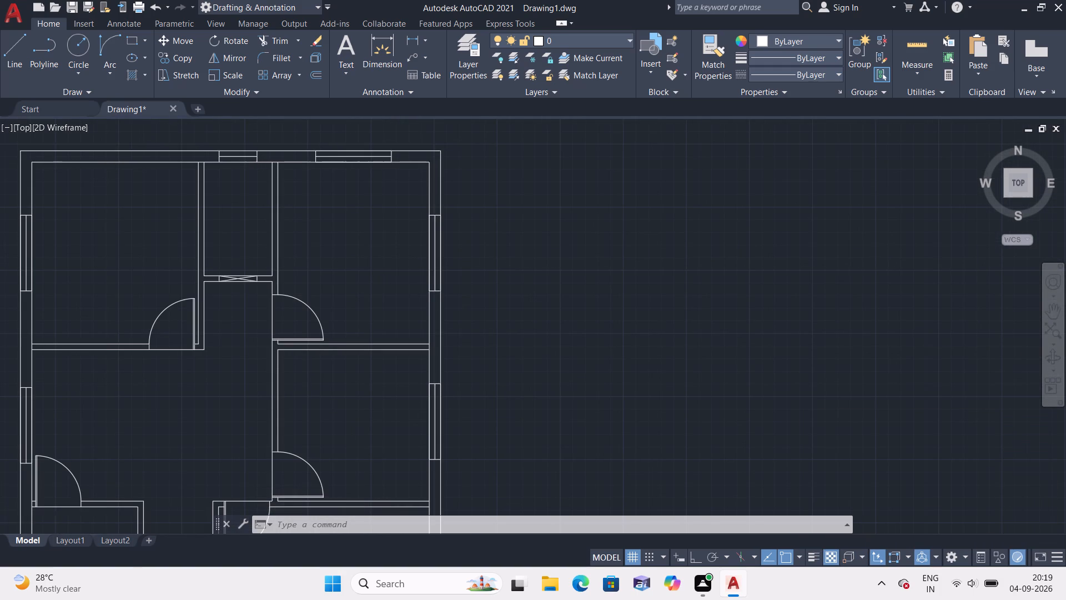
middle_drag(388, 261, 396, 210)
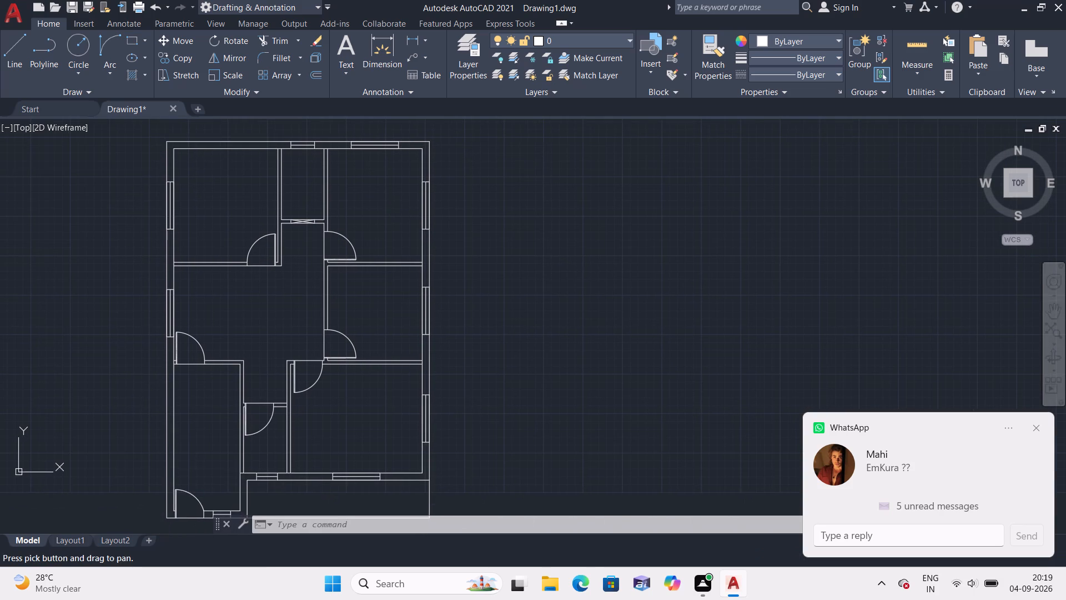
scroll(396, 210, down, 1)
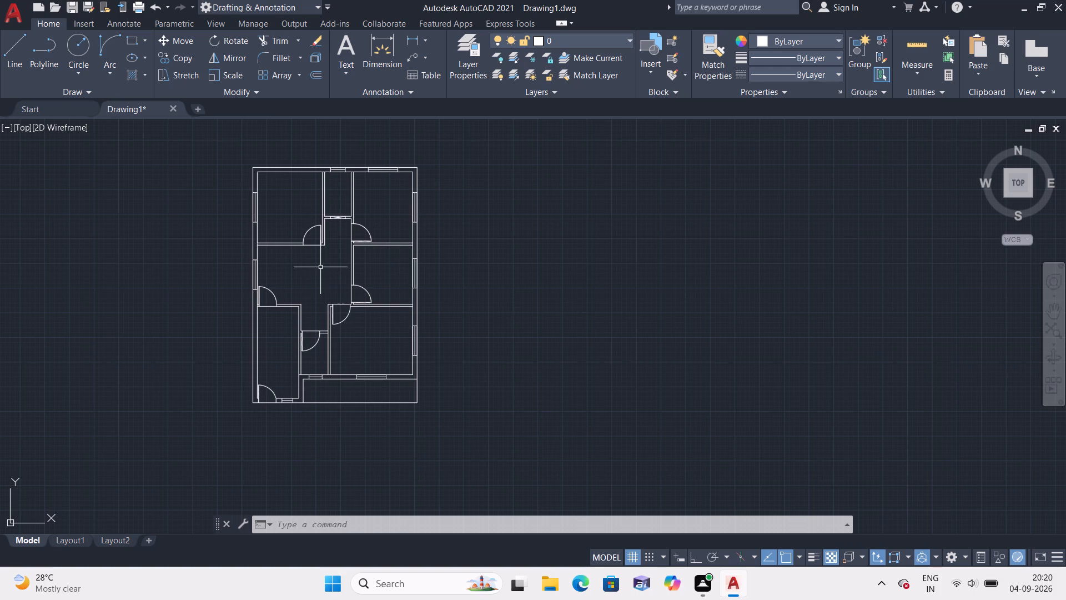
text(h)
key(space)
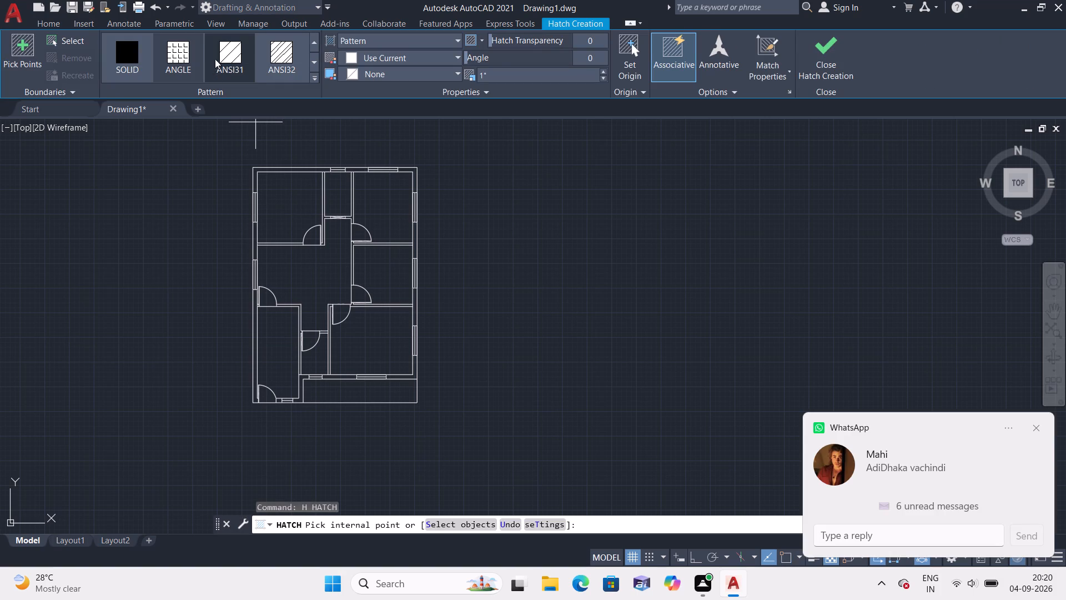
click(229, 52)
scroll(271, 172, up, 3)
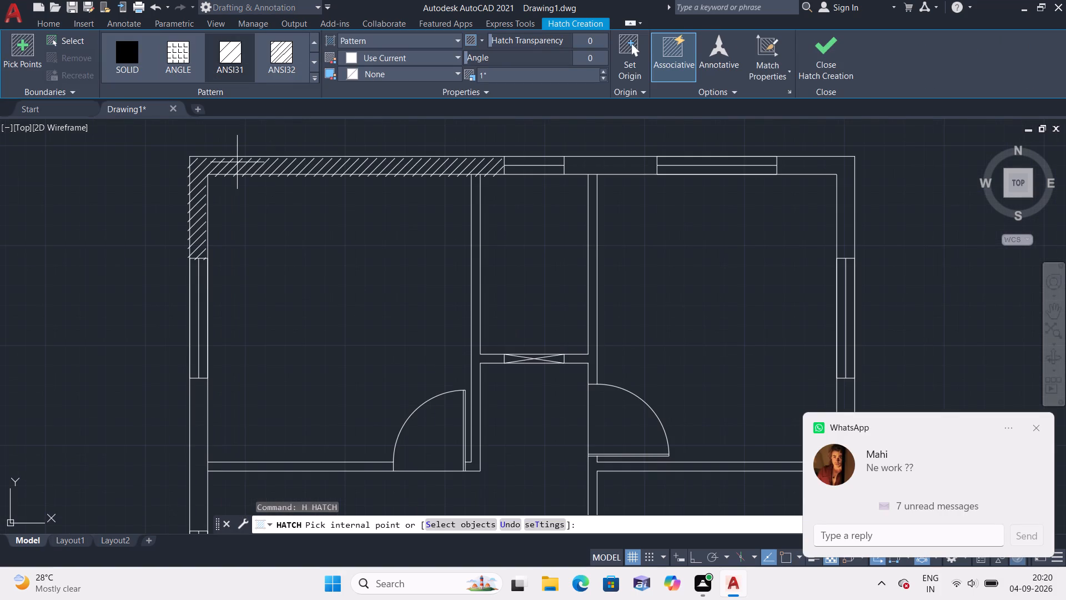
click(237, 162)
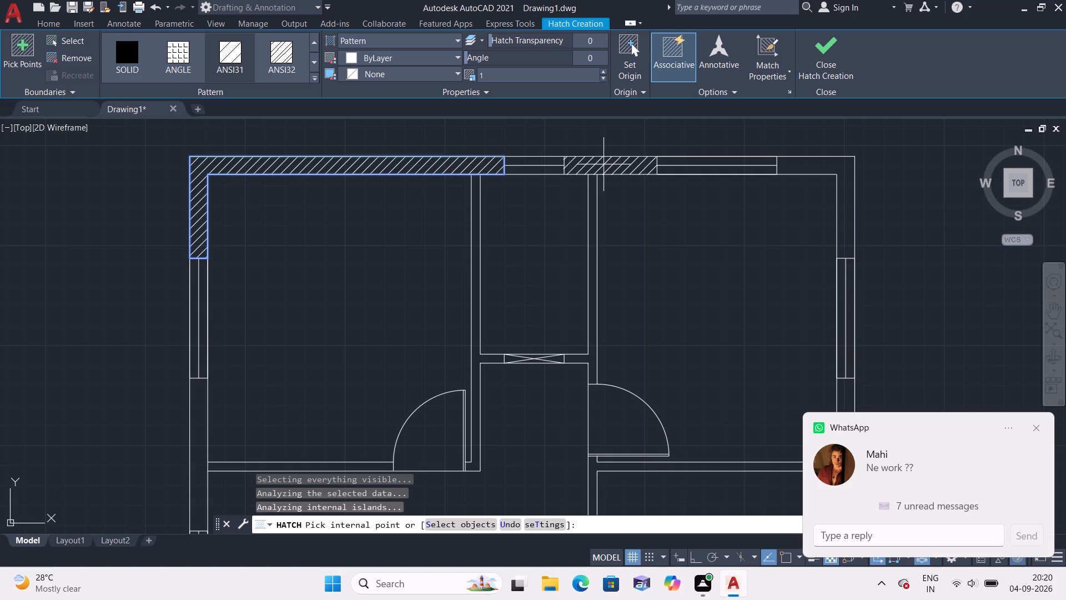
click(604, 164)
click(800, 162)
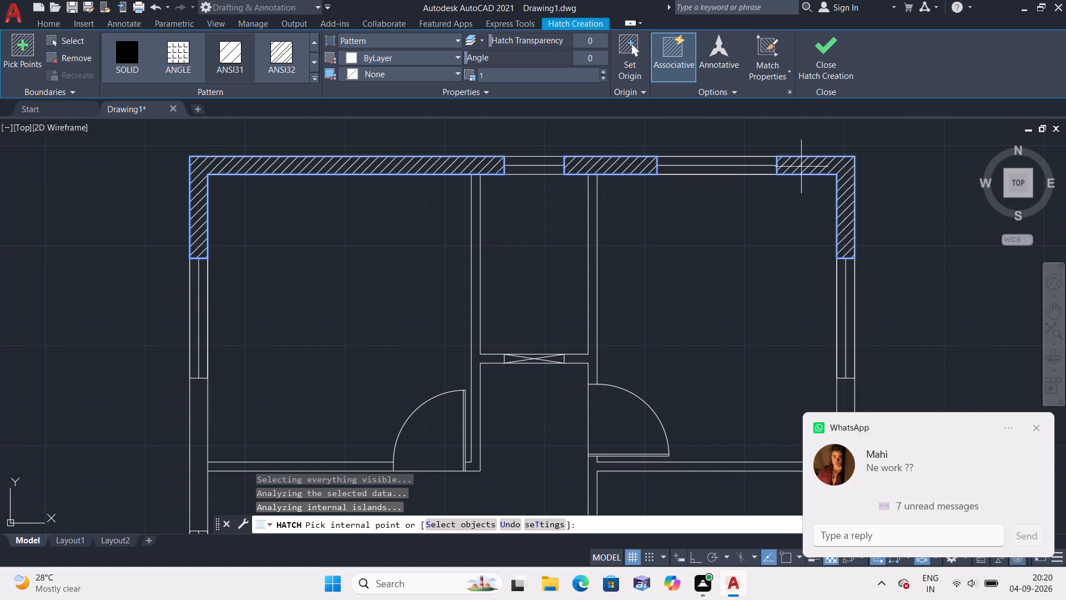
click(195, 415)
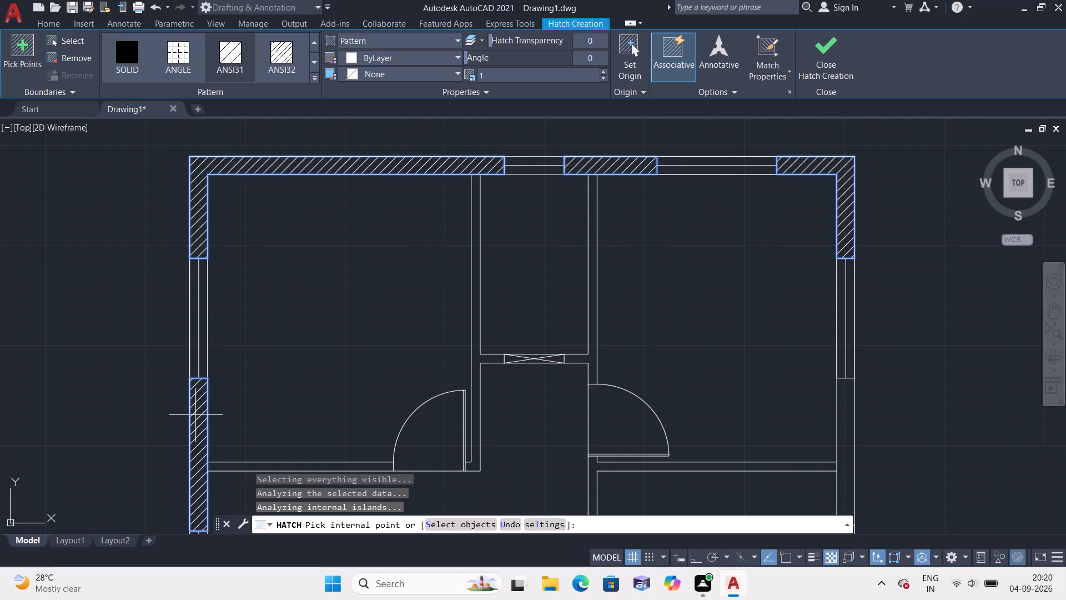
Hatch the partition walls below the top-left room, around the central passage and above and beside the middle-right room with ANSI31.
middle_drag(232, 413, 260, 232)
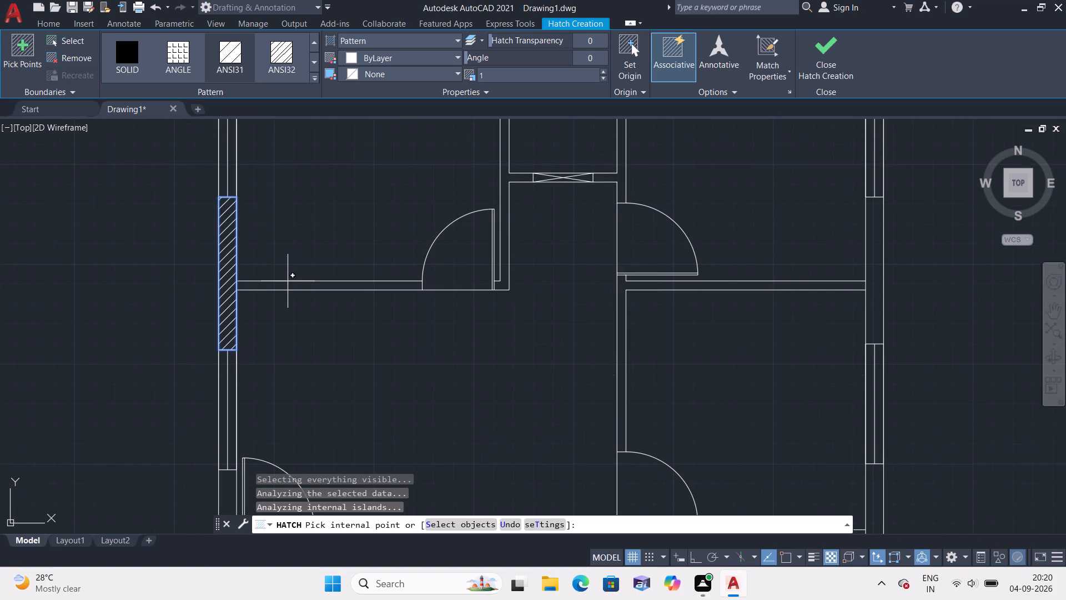
click(288, 284)
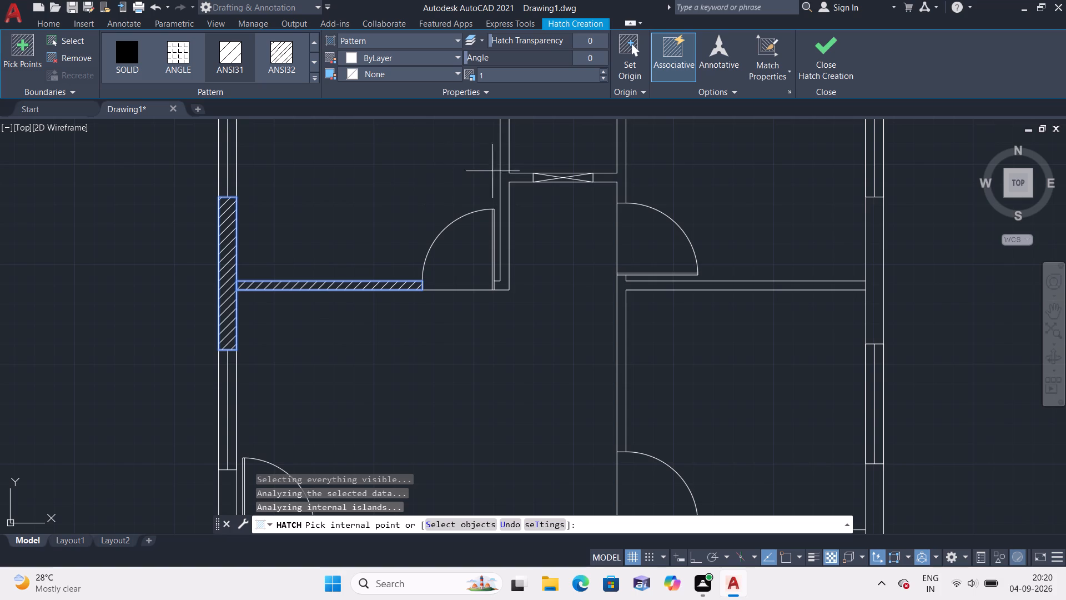
click(503, 186)
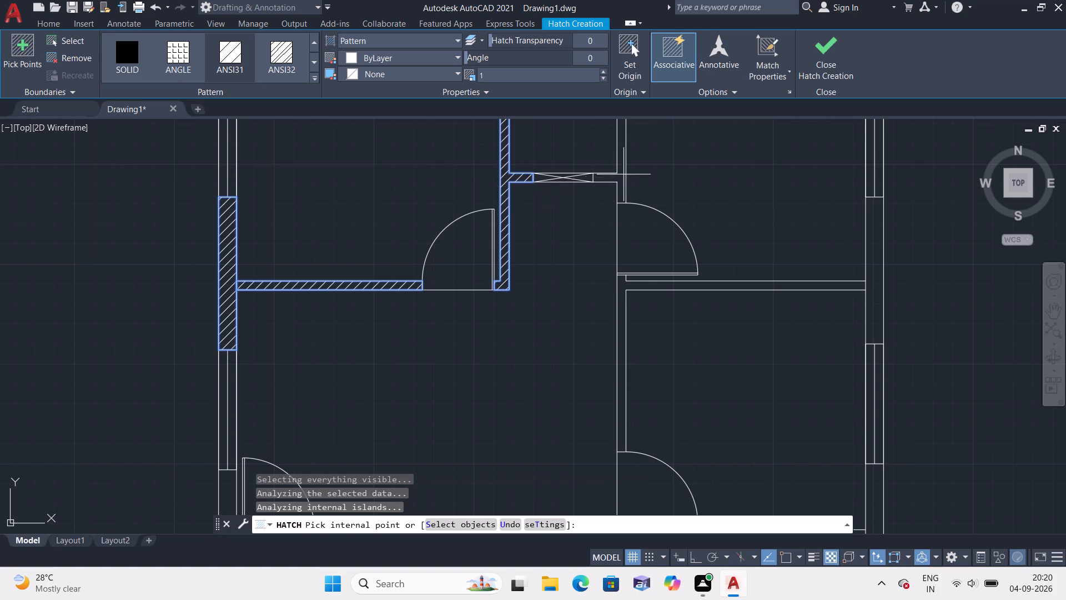
click(611, 179)
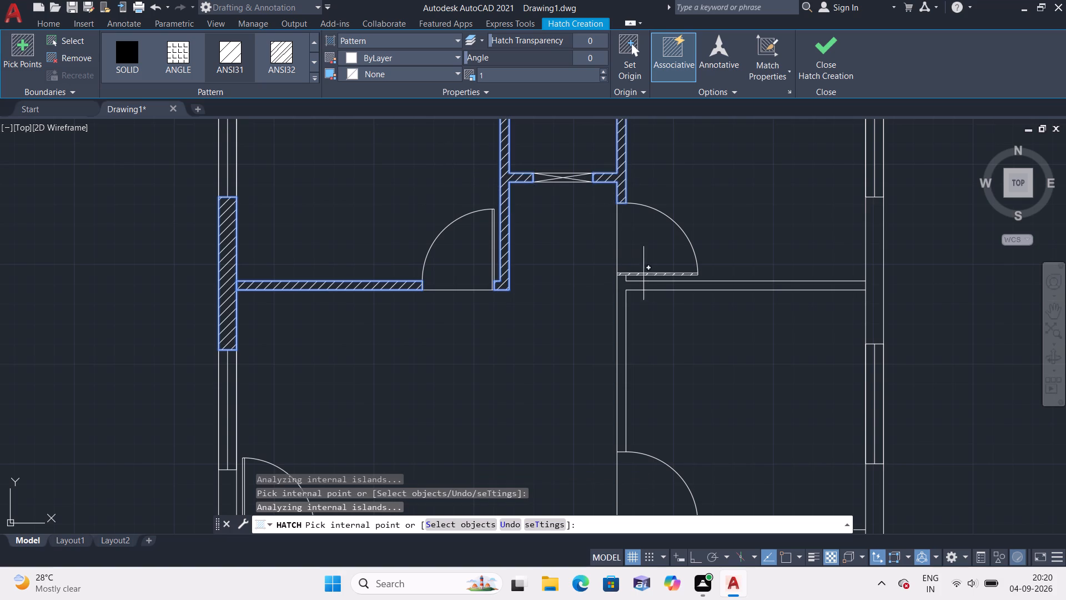
click(651, 286)
Hatch the two segments of the right outer wall between its three windows with ANSI31.
scroll(652, 286, down, 1)
middle_drag(655, 287, 636, 264)
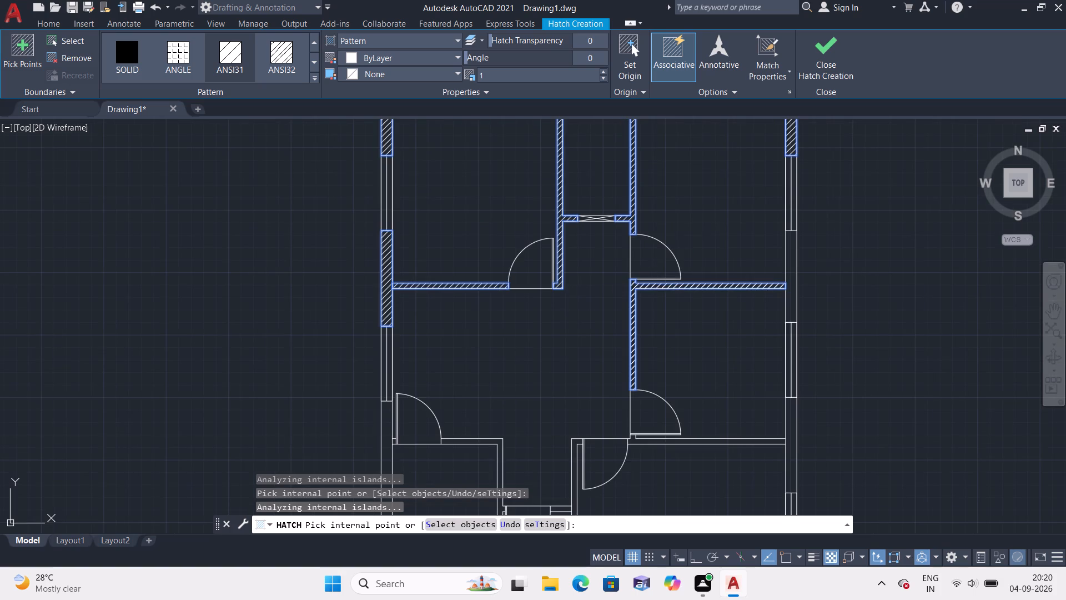
middle_drag(636, 264, 570, 139)
click(702, 147)
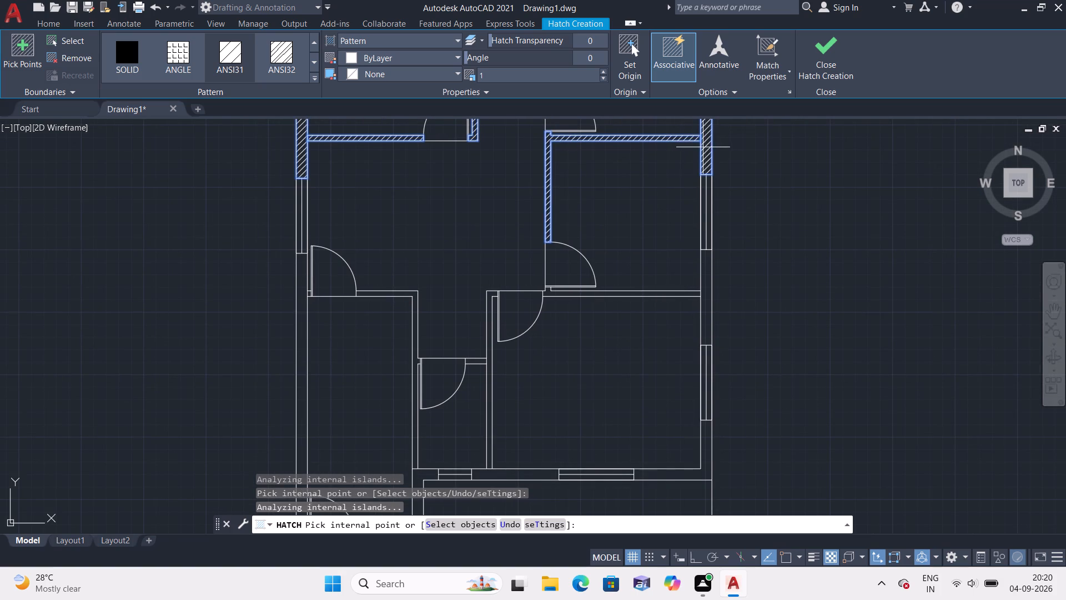
click(708, 288)
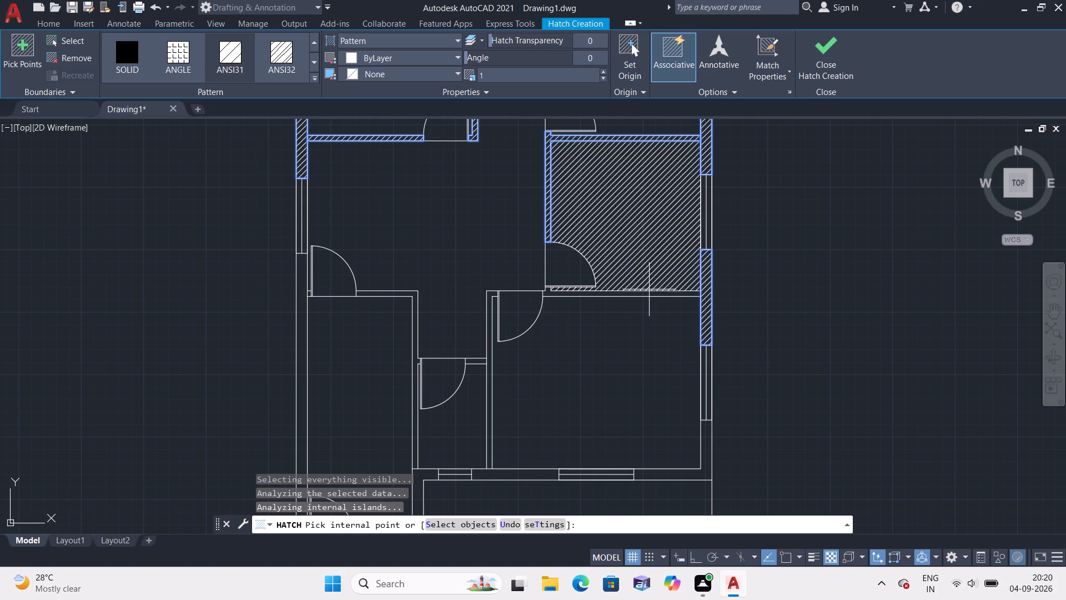
Hatch the lower rooms' partition walls and the left outer wall below its lower window with ANSI31.
click(649, 292)
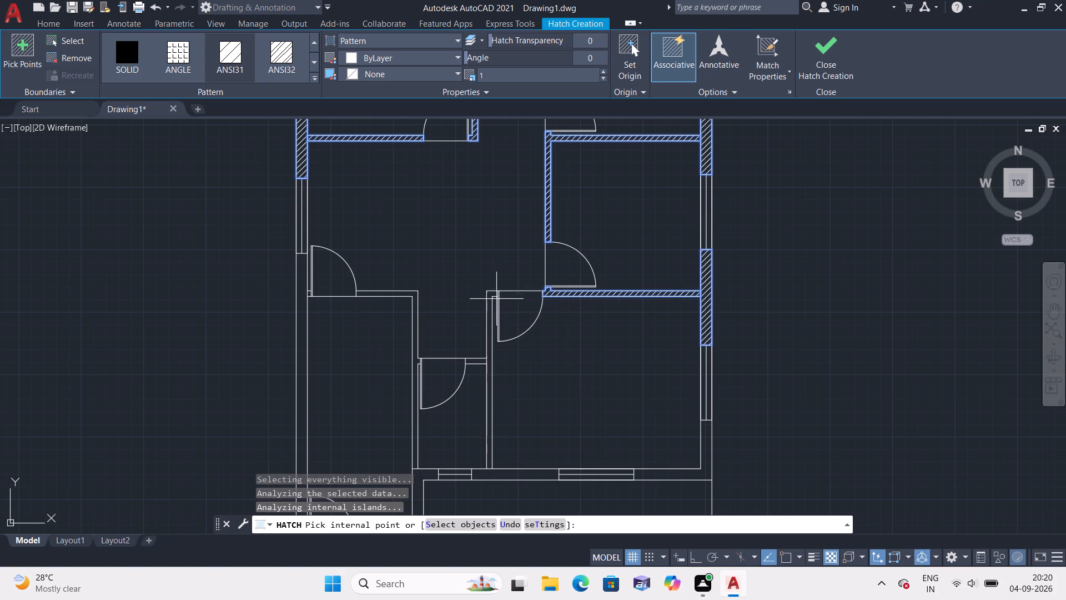
click(489, 297)
click(411, 291)
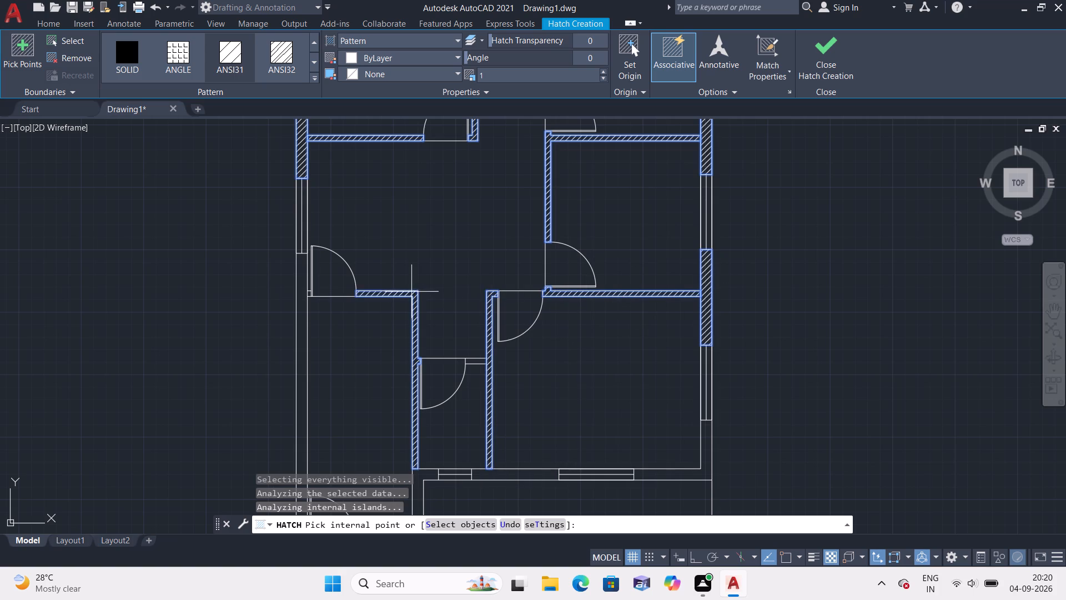
click(299, 313)
Hatch the remaining bottom wall segments with ANSI31: the stepped corner, the stretch between the two bottom windows, and the bottom-right corner.
scroll(300, 312, down, 1)
middle_drag(300, 310, 282, 228)
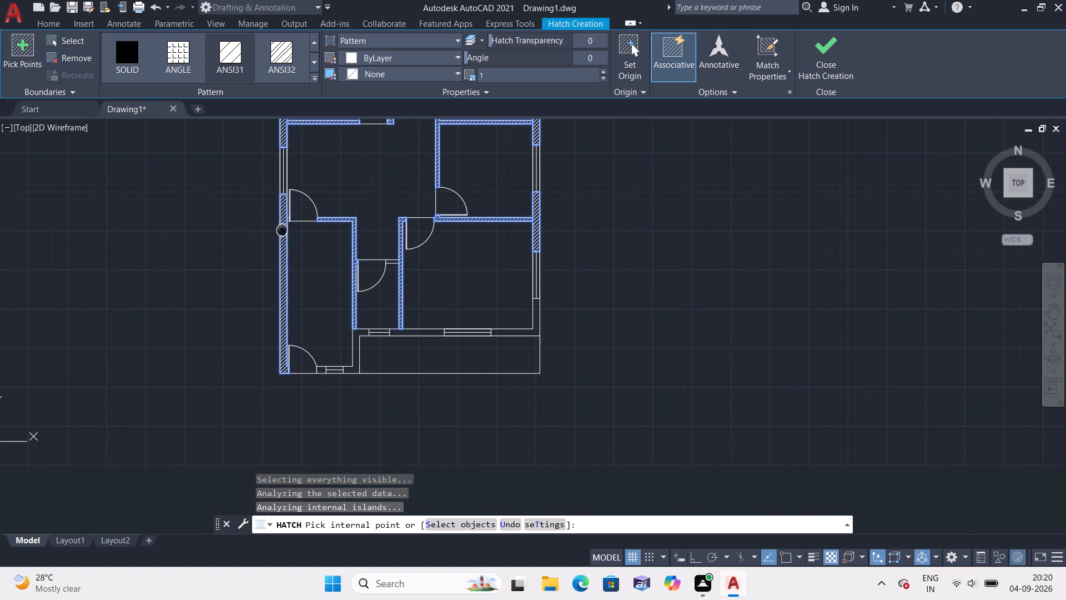
scroll(371, 356, up, 1)
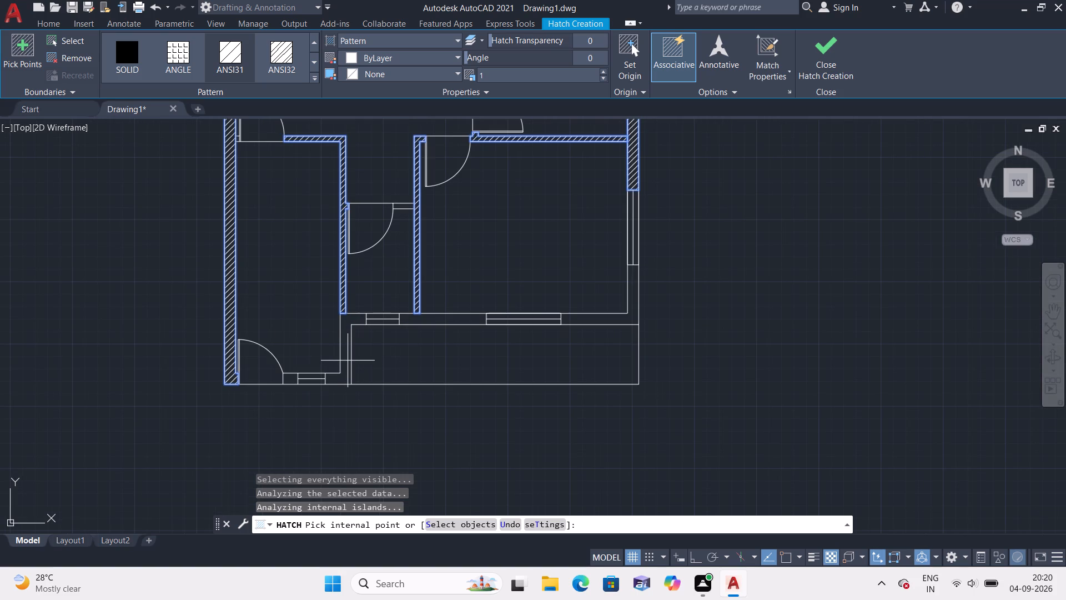
click(348, 360)
click(437, 323)
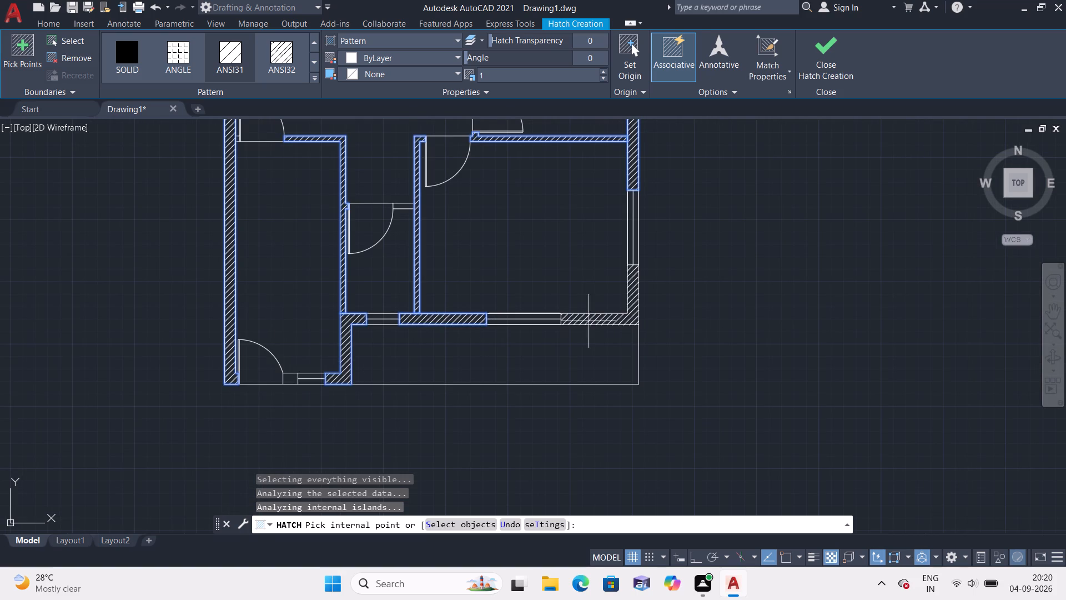
click(589, 321)
key(Escape)
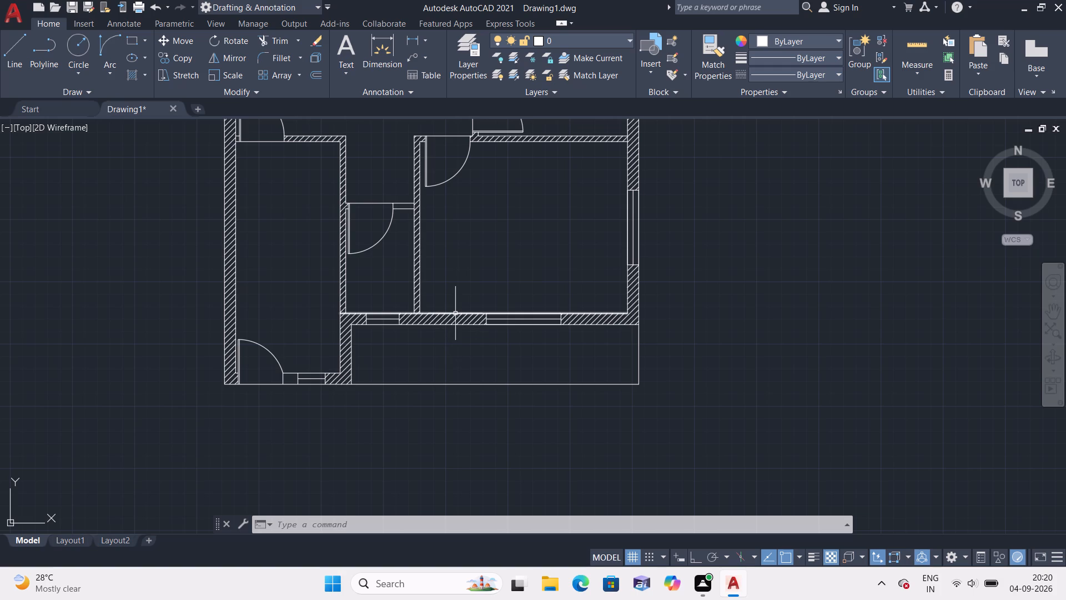
Examine the whole floor plan for wall pieces that still lack hatching.
scroll(472, 263, down, 1)
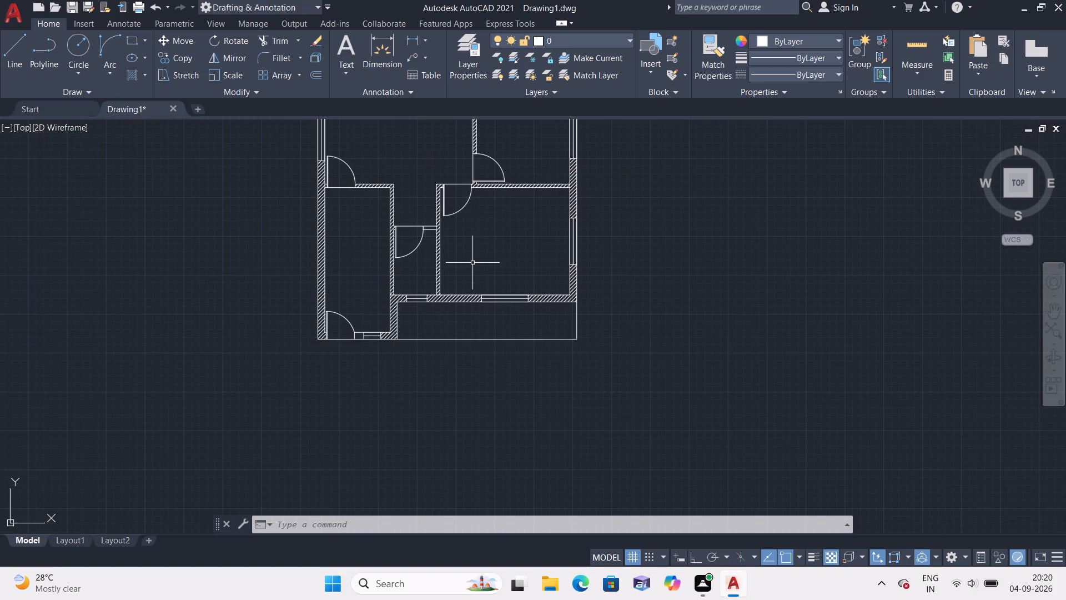
middle_drag(345, 279, 349, 446)
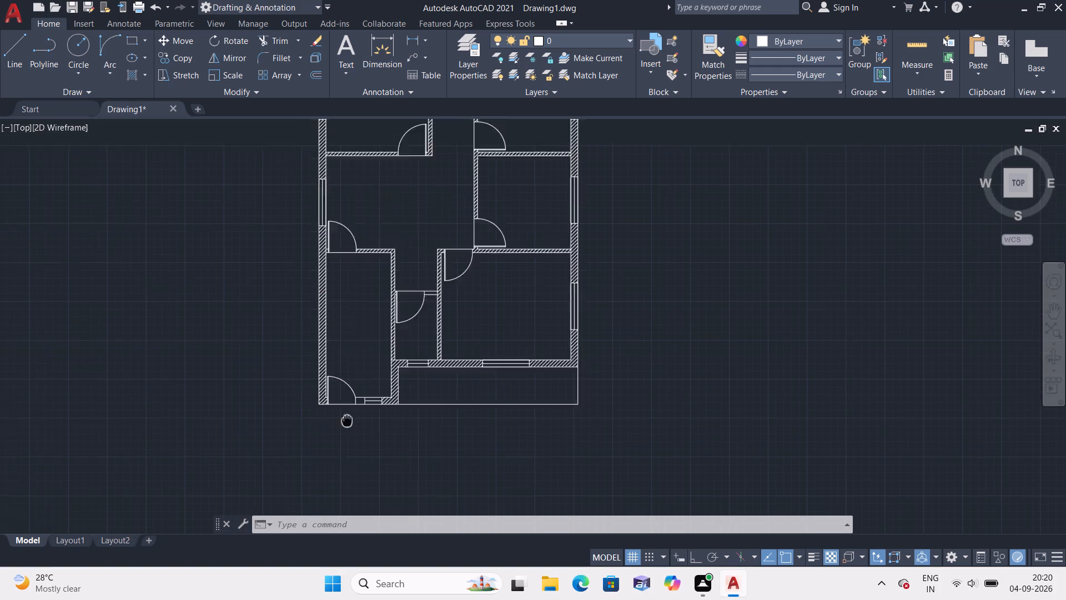
middle_drag(349, 446, 354, 484)
scroll(355, 491, down, 1)
scroll(343, 340, up, 2)
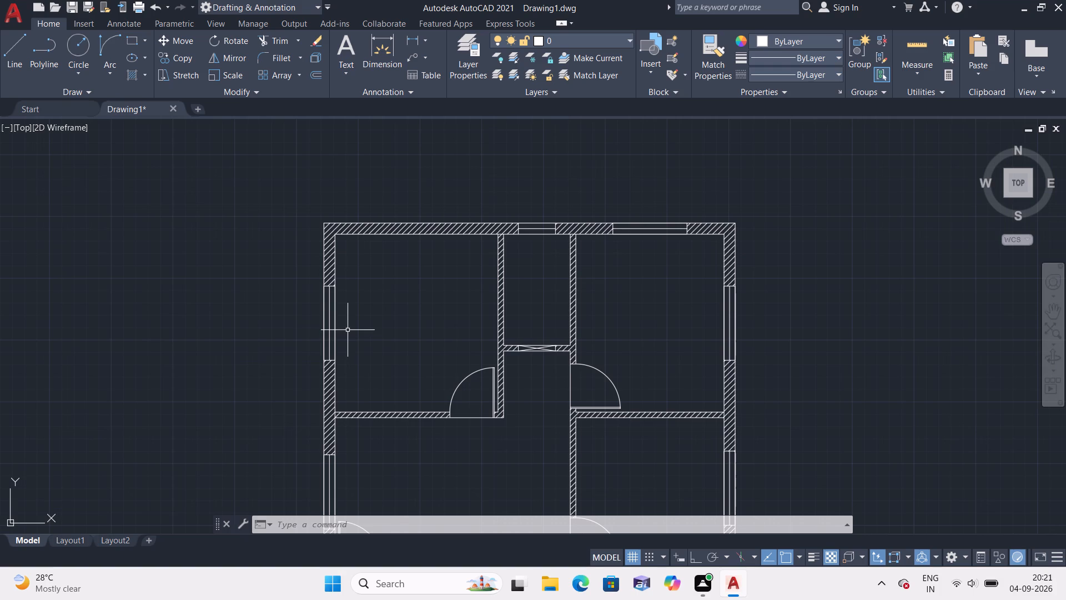
middle_drag(335, 317, 331, 247)
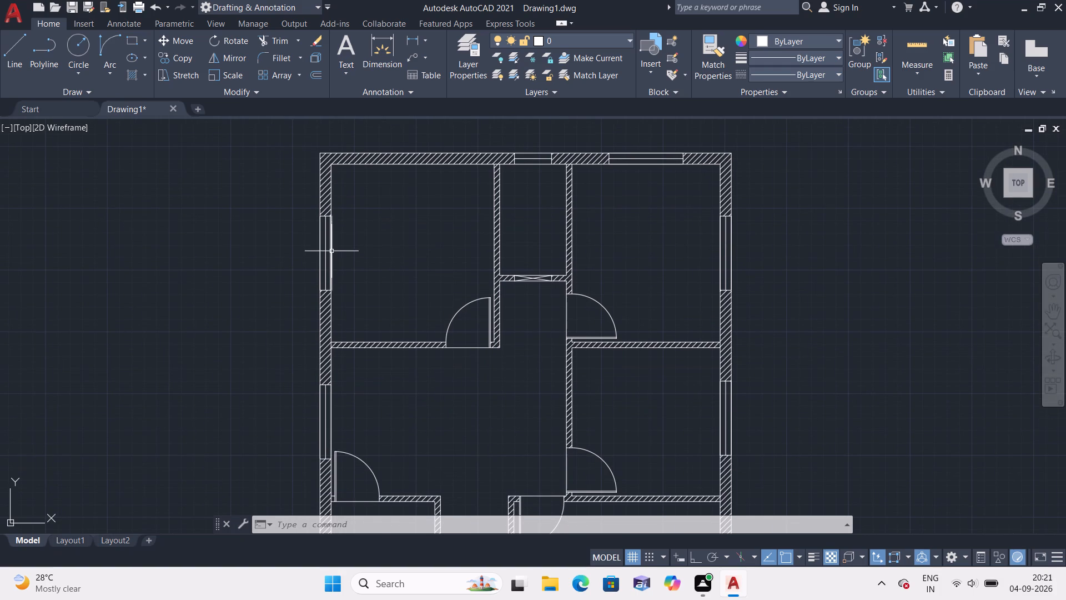
scroll(448, 379, up, 1)
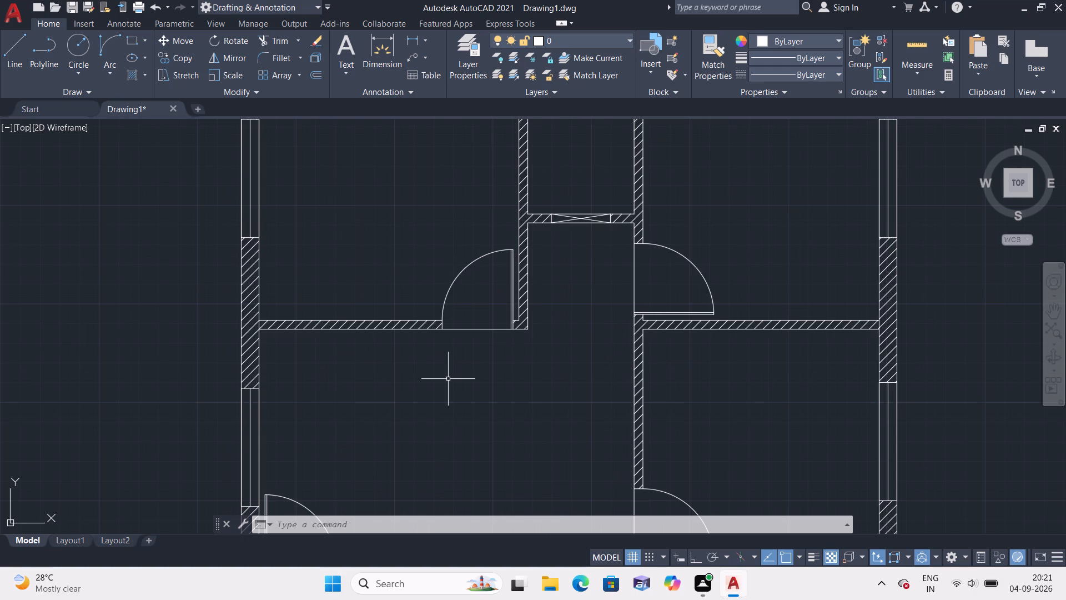
middle_drag(449, 379, 420, 292)
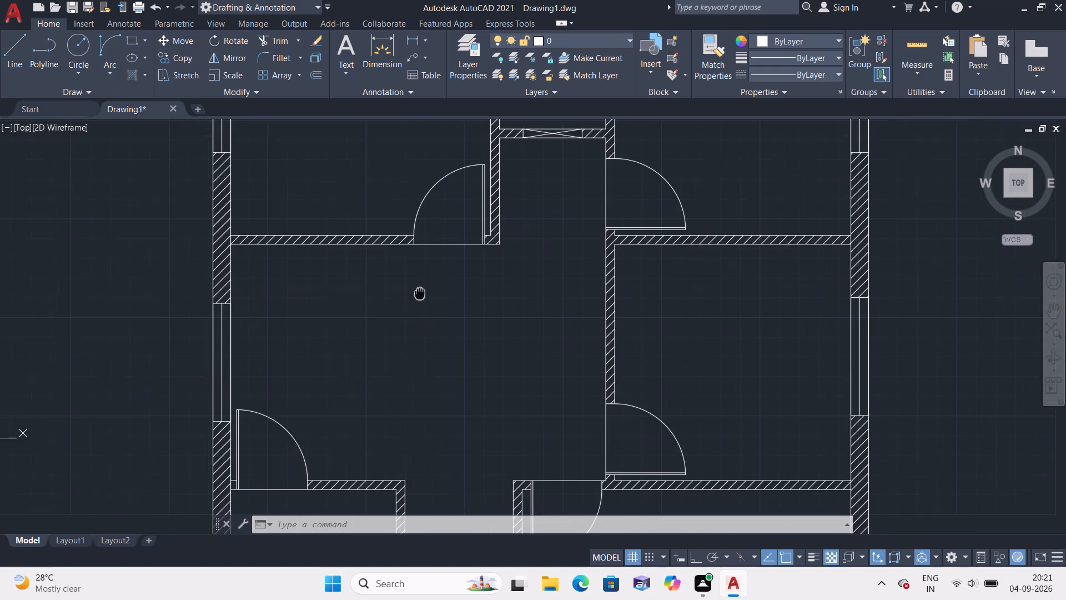
scroll(420, 294, down, 1)
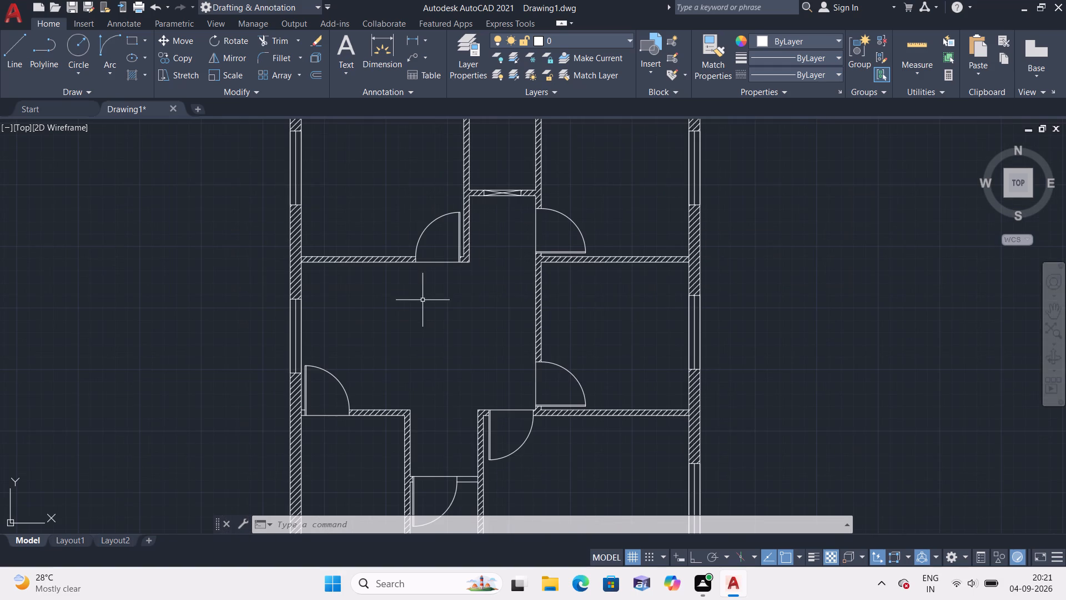
middle_drag(427, 310, 410, 264)
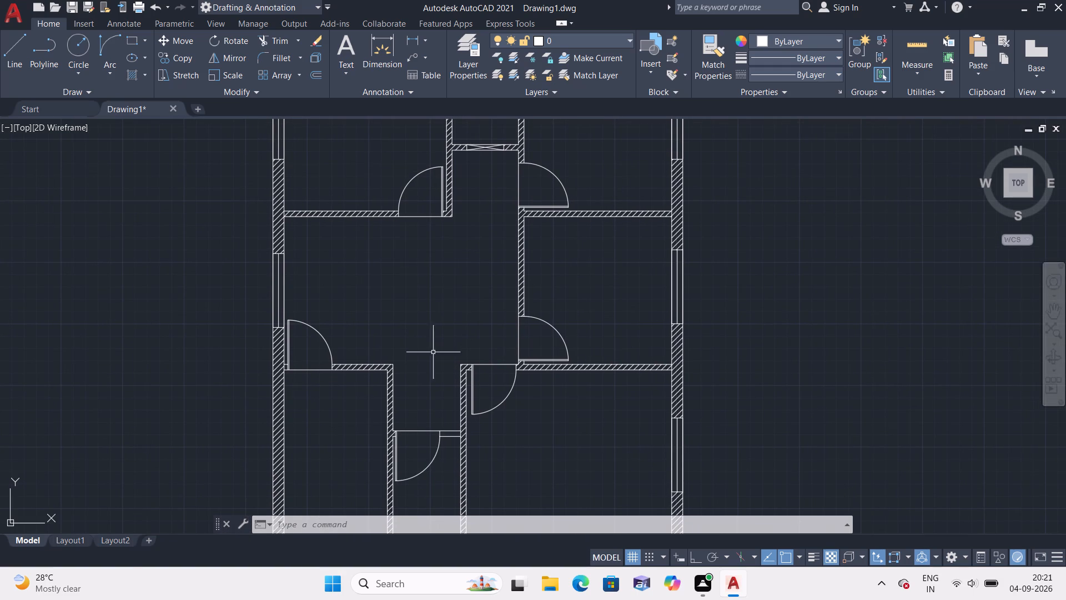
middle_drag(435, 366, 435, 337)
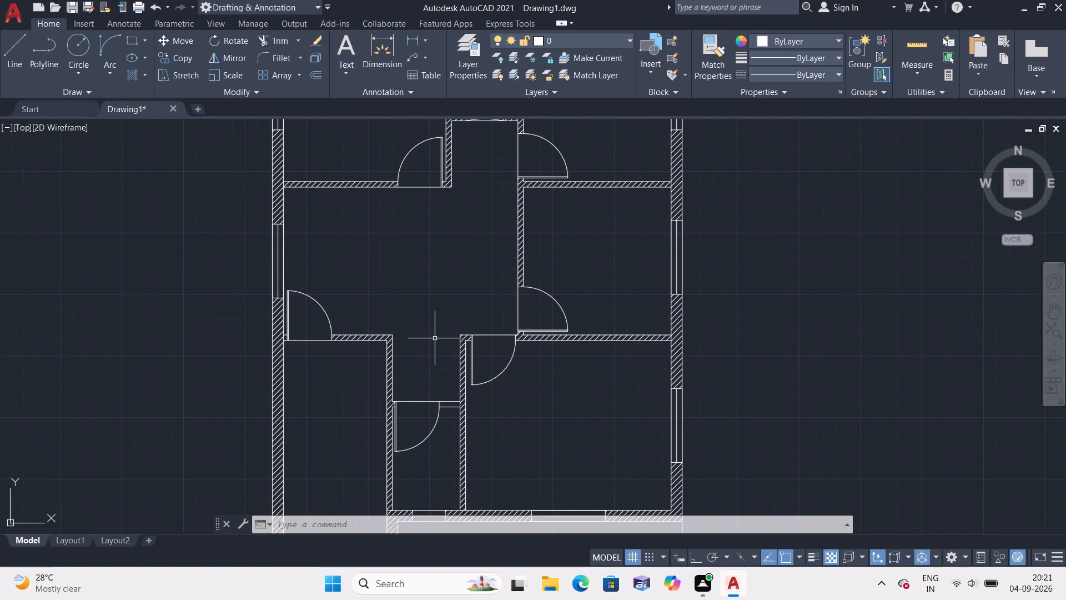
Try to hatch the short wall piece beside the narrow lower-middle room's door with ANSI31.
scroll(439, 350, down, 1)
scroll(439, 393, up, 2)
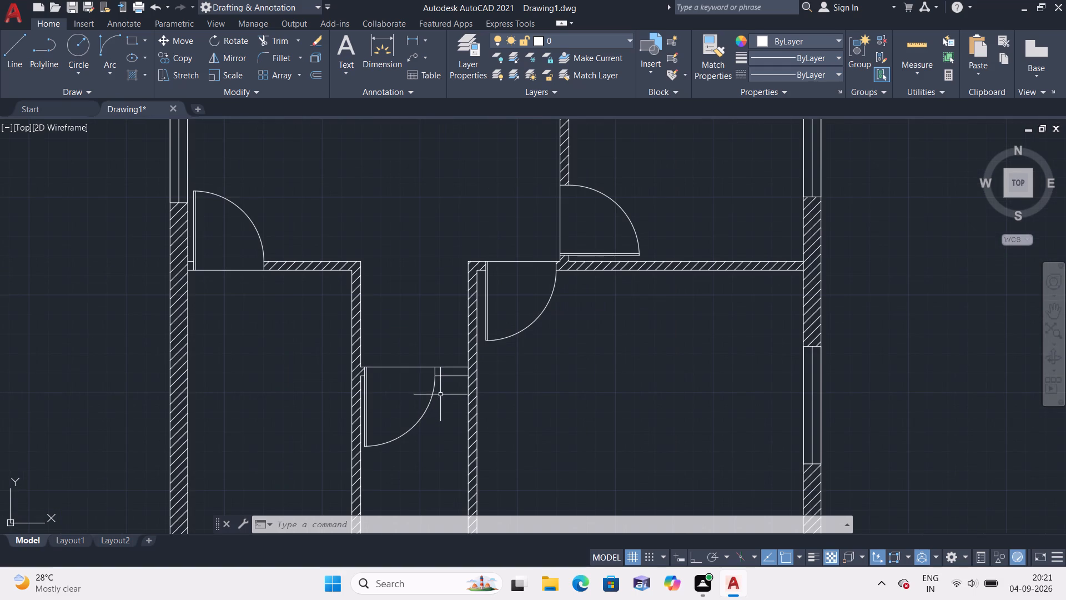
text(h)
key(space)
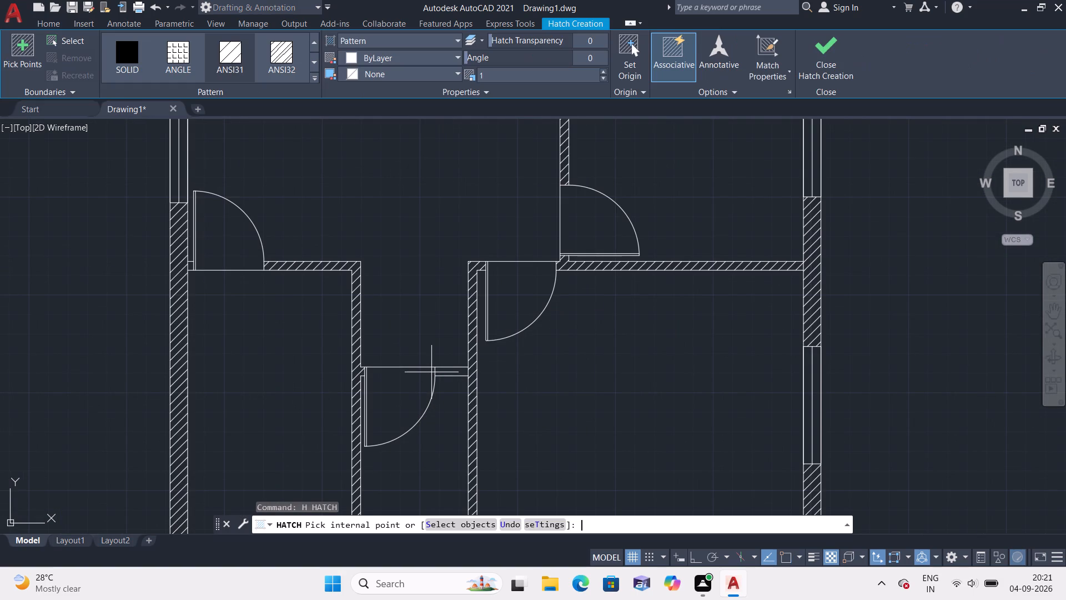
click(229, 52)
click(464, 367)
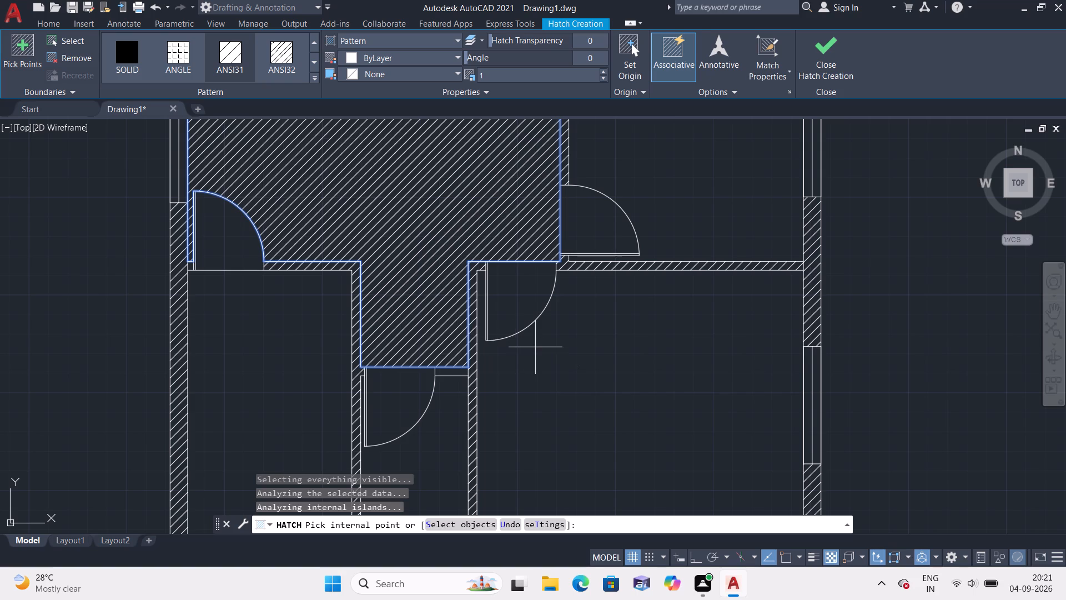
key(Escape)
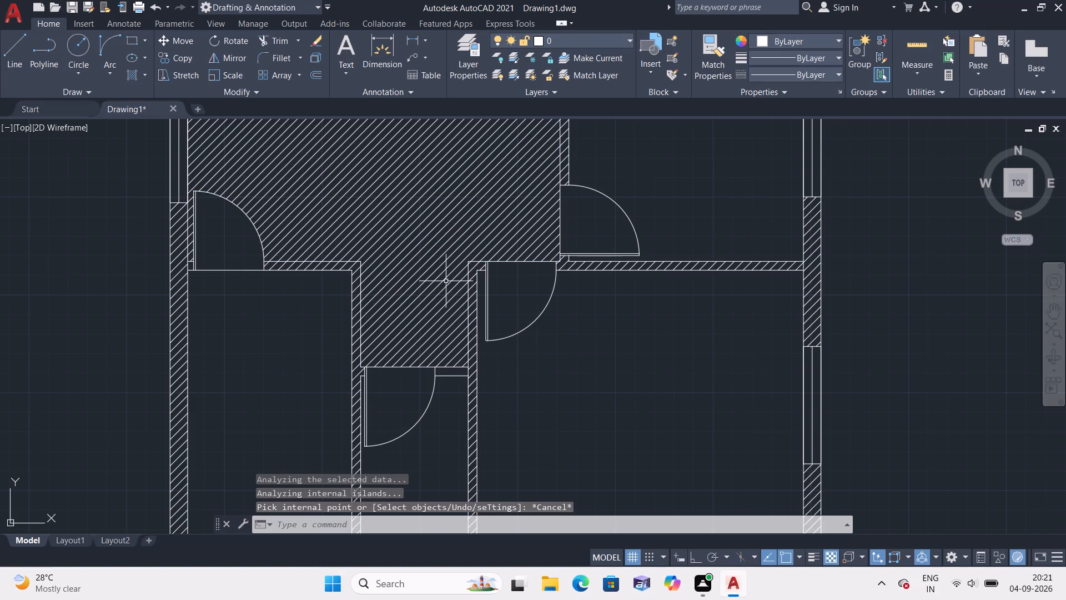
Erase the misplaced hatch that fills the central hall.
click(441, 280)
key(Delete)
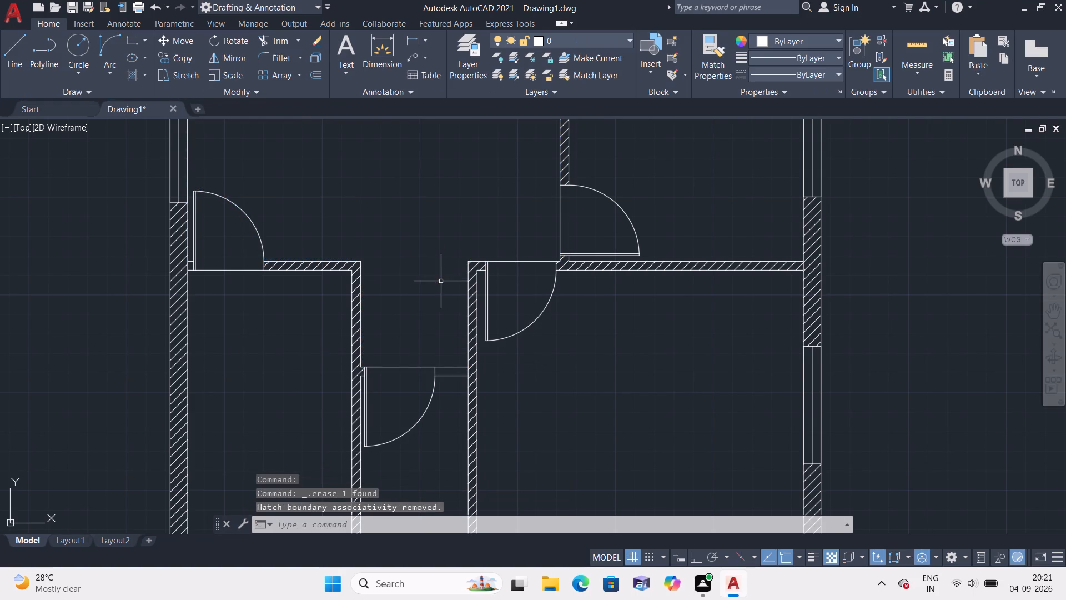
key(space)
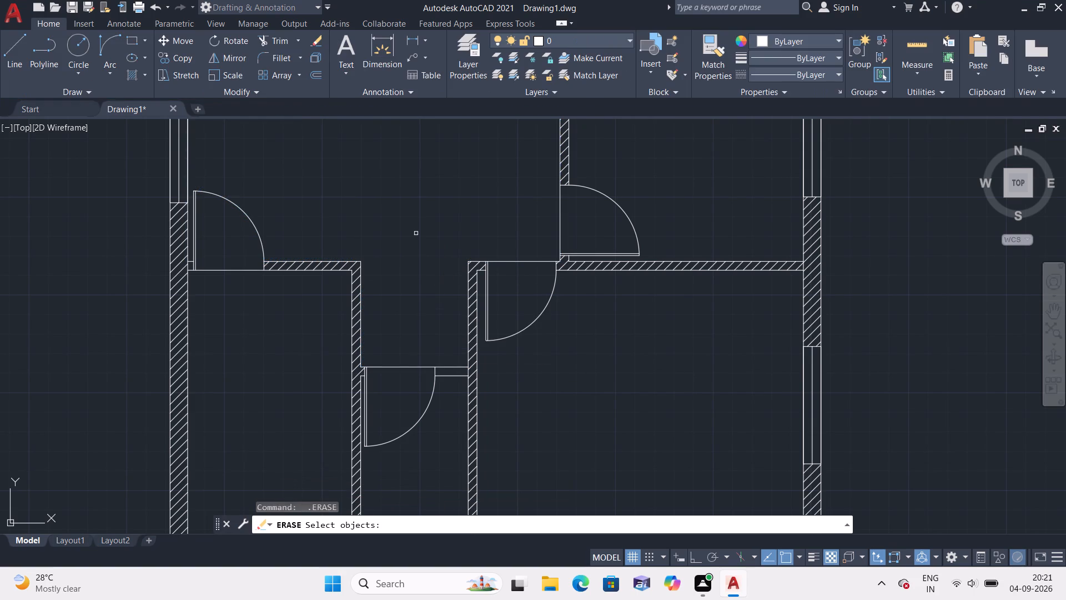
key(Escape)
Hatch the short wall piece beside the narrow lower-middle room's door with ANSI31.
text(h)
key(space)
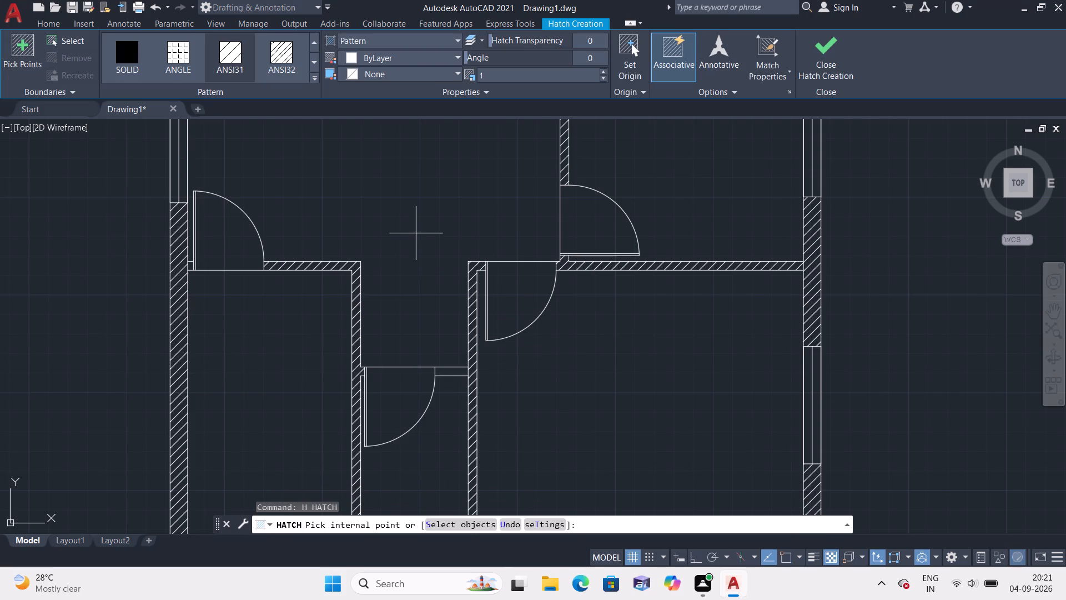
click(441, 372)
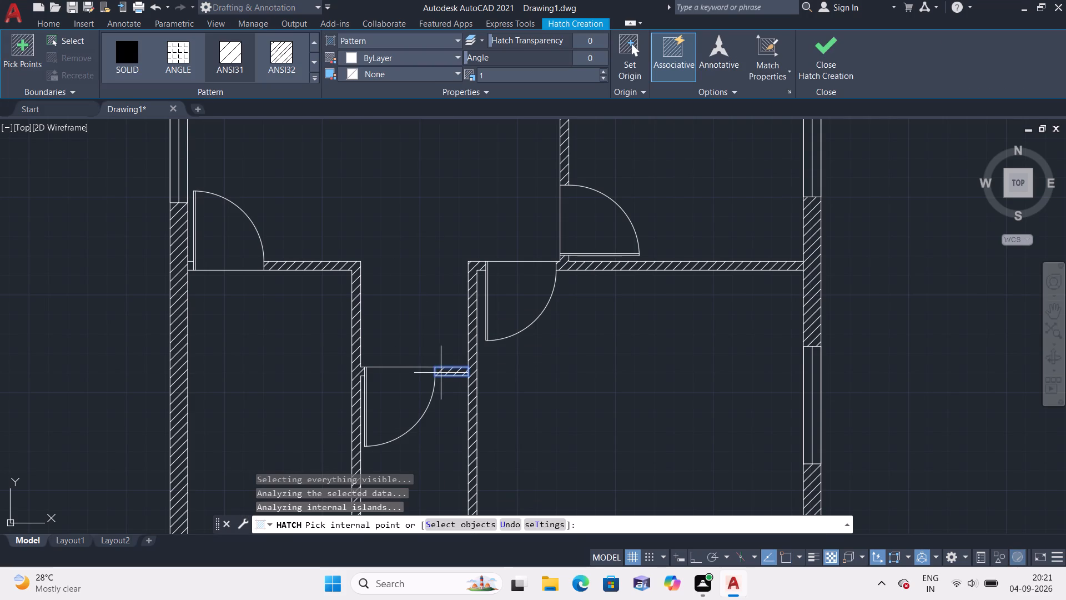
key(Escape)
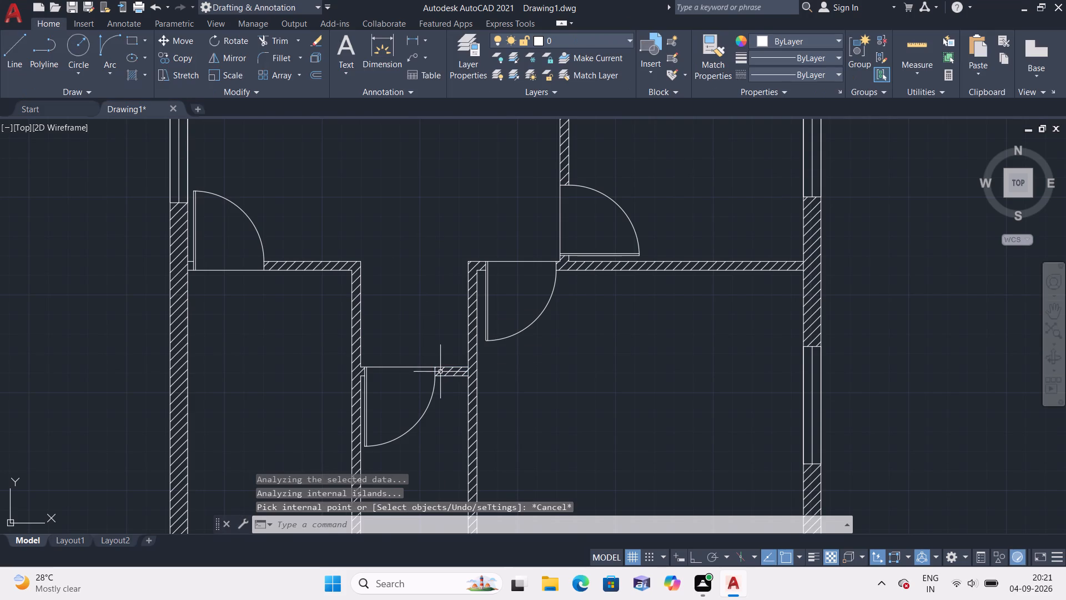
Hatch the small wall piece between the left outer wall and the lower-left room's upper door with ANSI31.
scroll(440, 372, down, 1)
scroll(317, 297, up, 3)
key(space)
scroll(276, 313, down, 3)
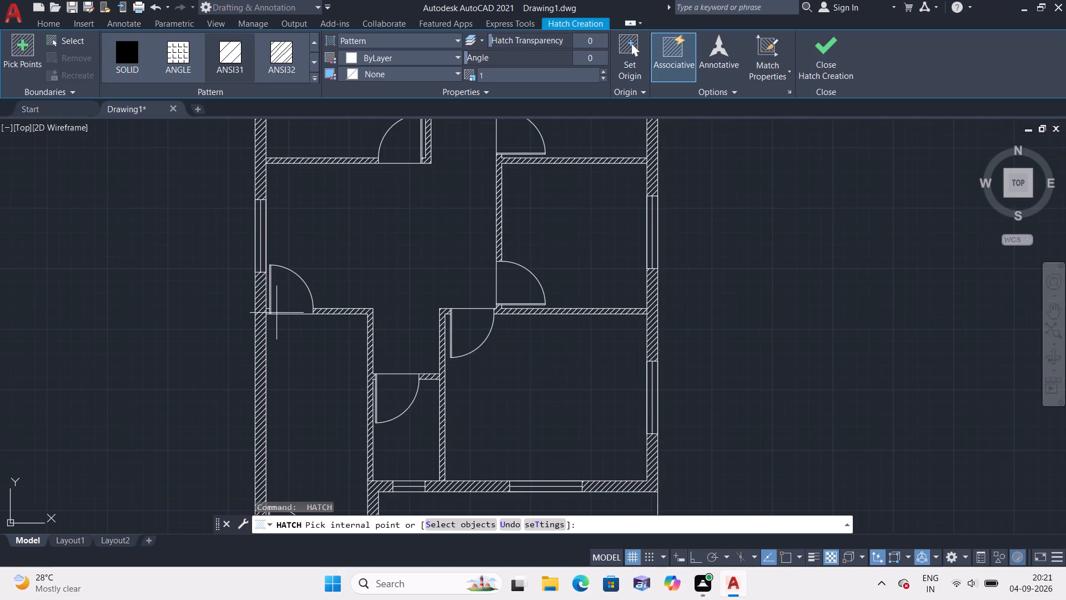
scroll(274, 304, up, 3)
click(236, 334)
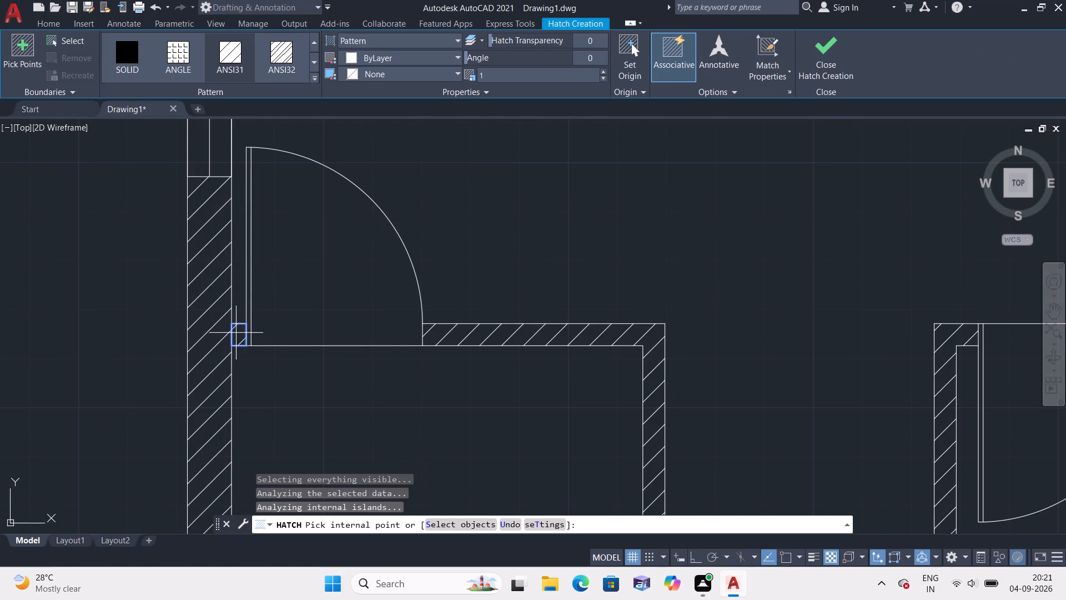
scroll(237, 340, down, 1)
scroll(331, 411, down, 3)
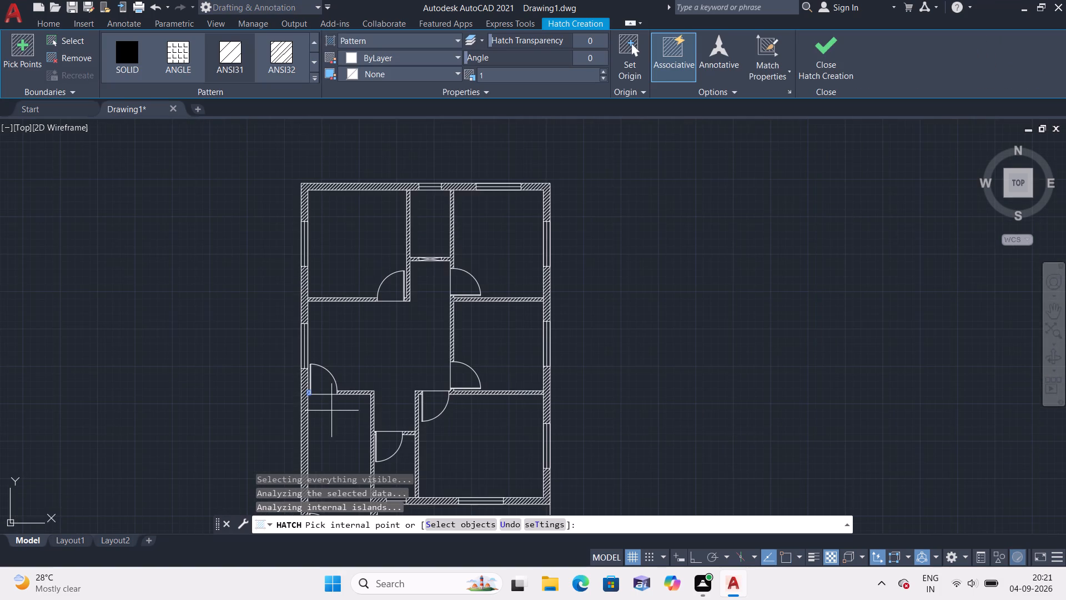
Hatch the short wall piece between the lower-left room's bottom door and the adjacent window with ANSI31, and finish hatching.
scroll(359, 413, down, 1)
middle_drag(359, 412, 357, 355)
scroll(353, 452, up, 3)
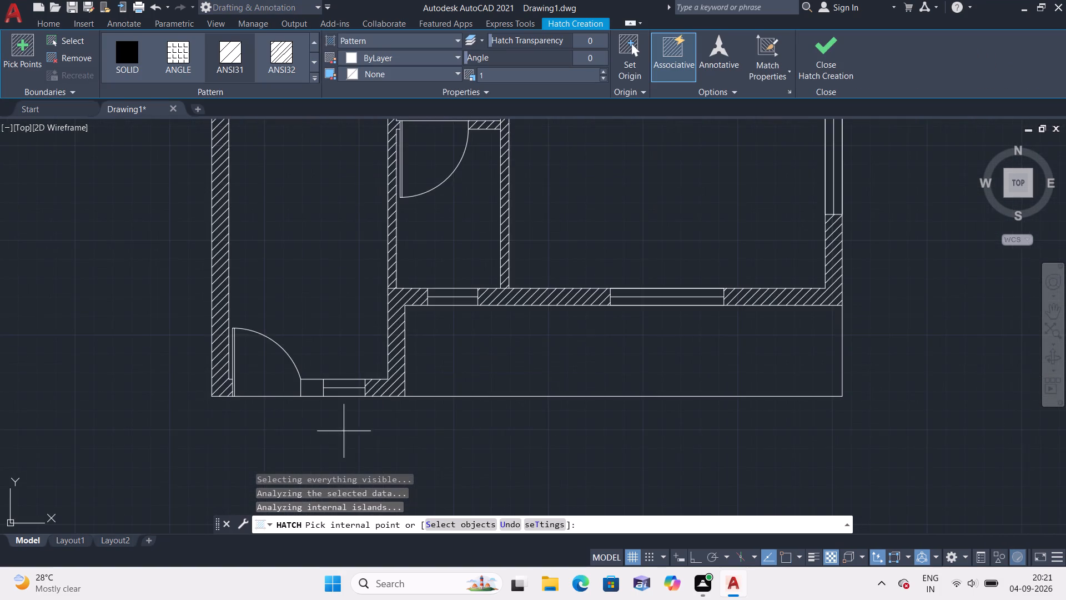
scroll(341, 414, up, 1)
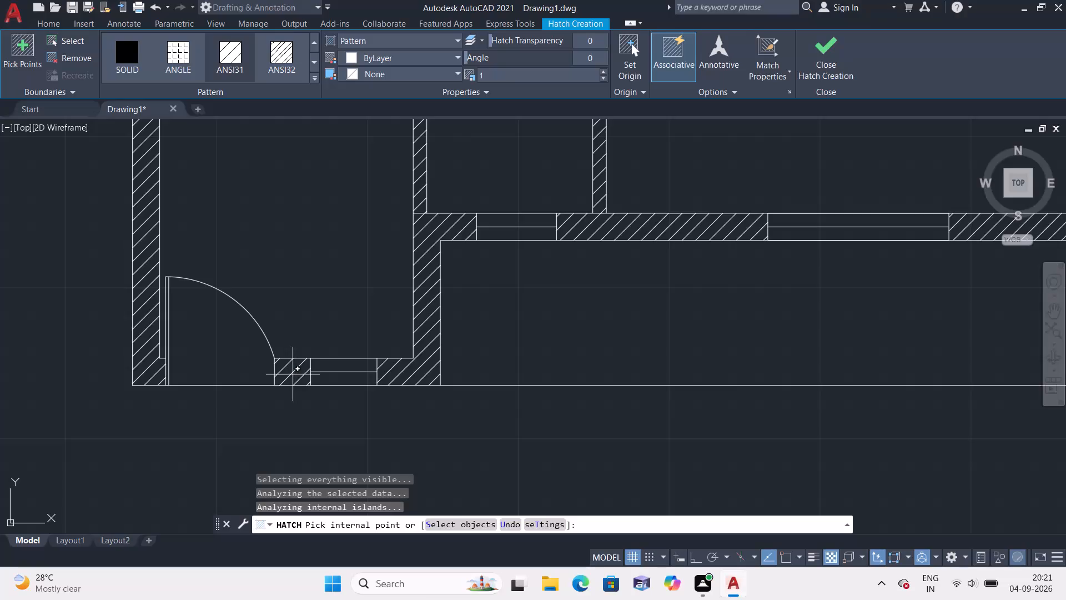
click(293, 373)
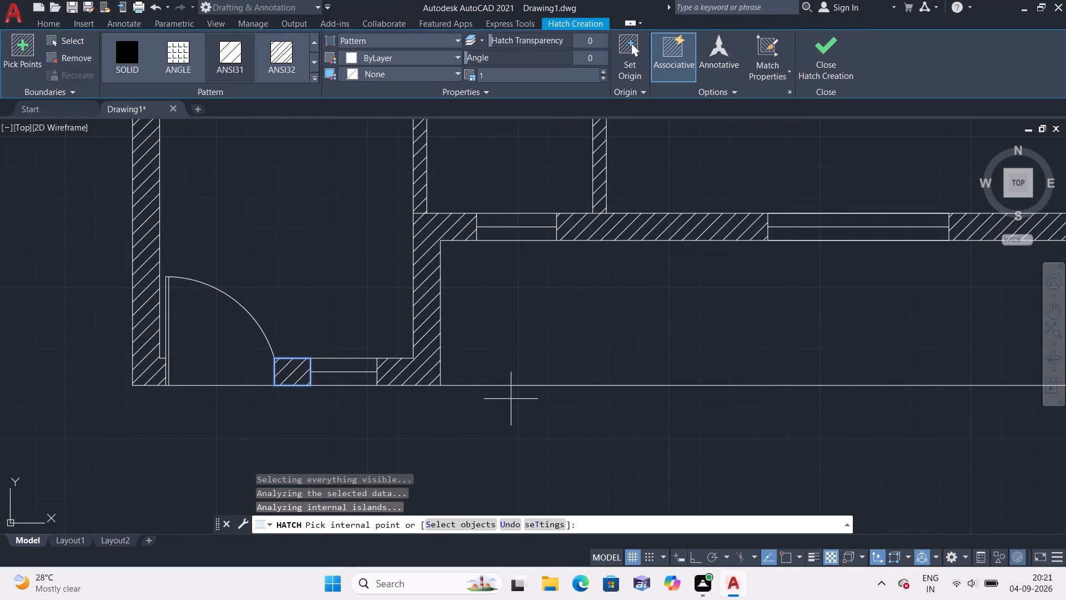
scroll(511, 399, down, 3)
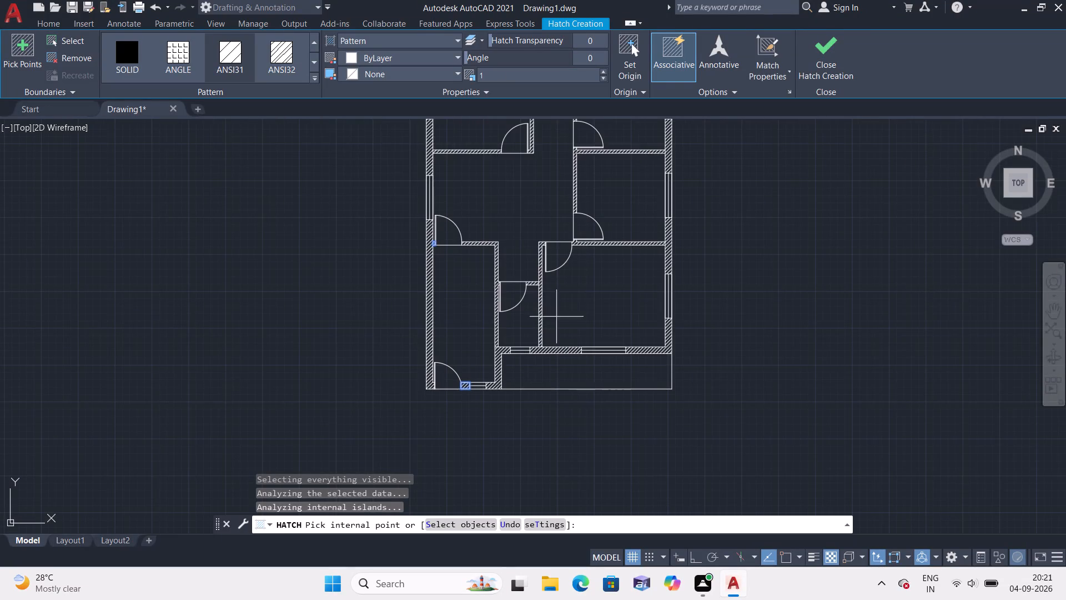
scroll(561, 294, up, 1)
middle_drag(561, 291, 515, 427)
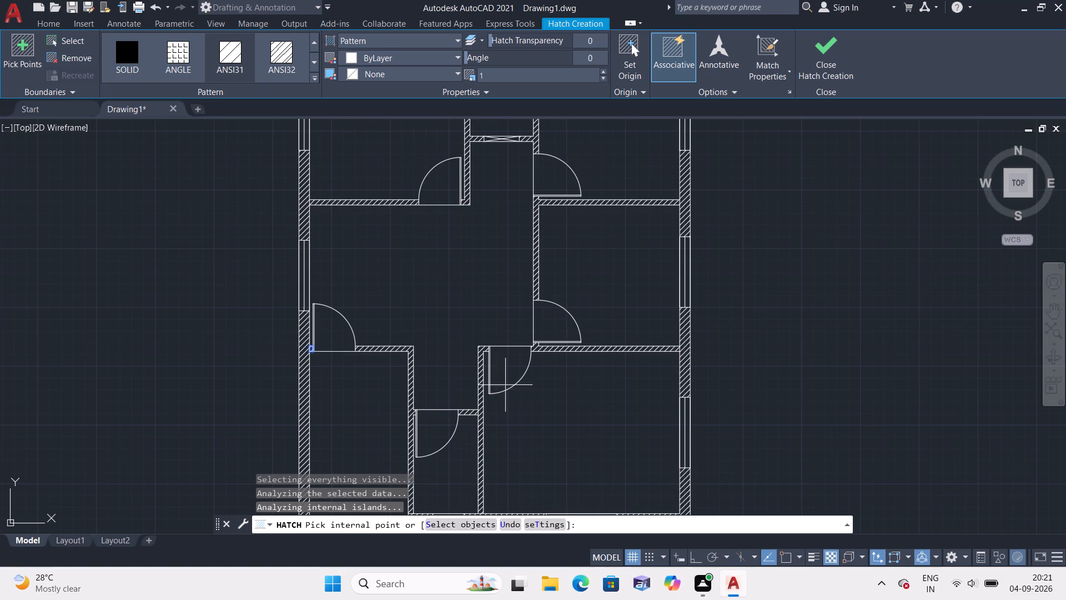
scroll(502, 373, up, 2)
middle_drag(445, 338, 431, 531)
scroll(430, 531, down, 1)
scroll(433, 384, down, 1)
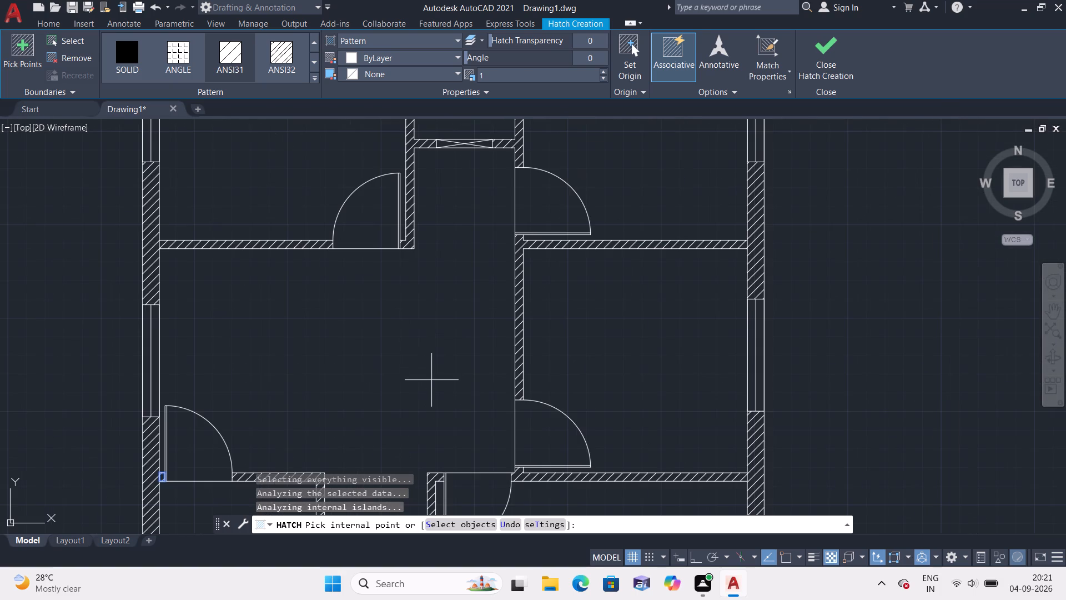
scroll(404, 346, down, 1)
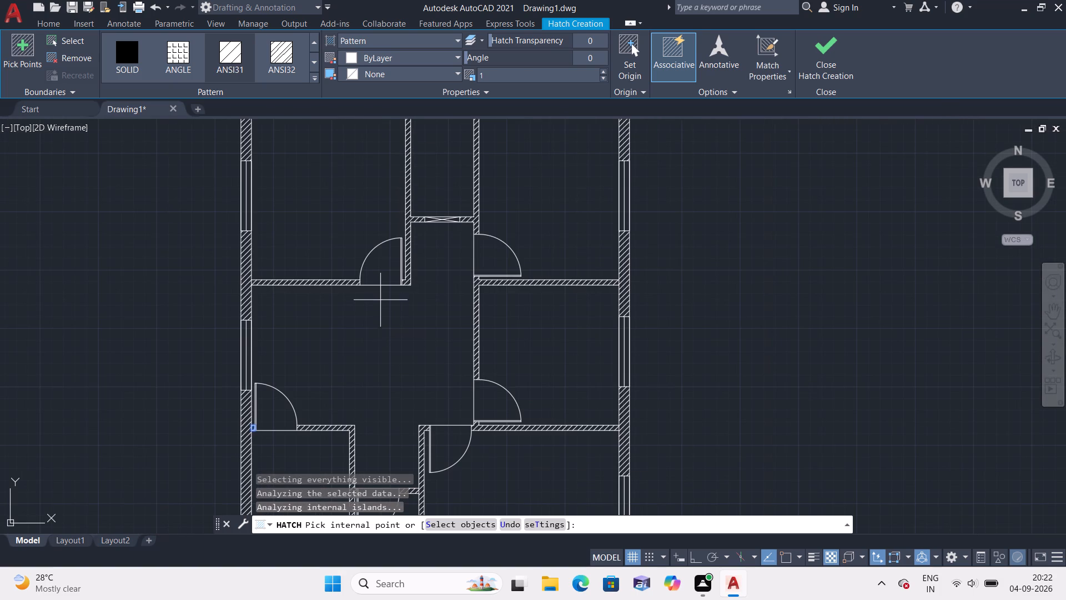
middle_drag(381, 300, 392, 422)
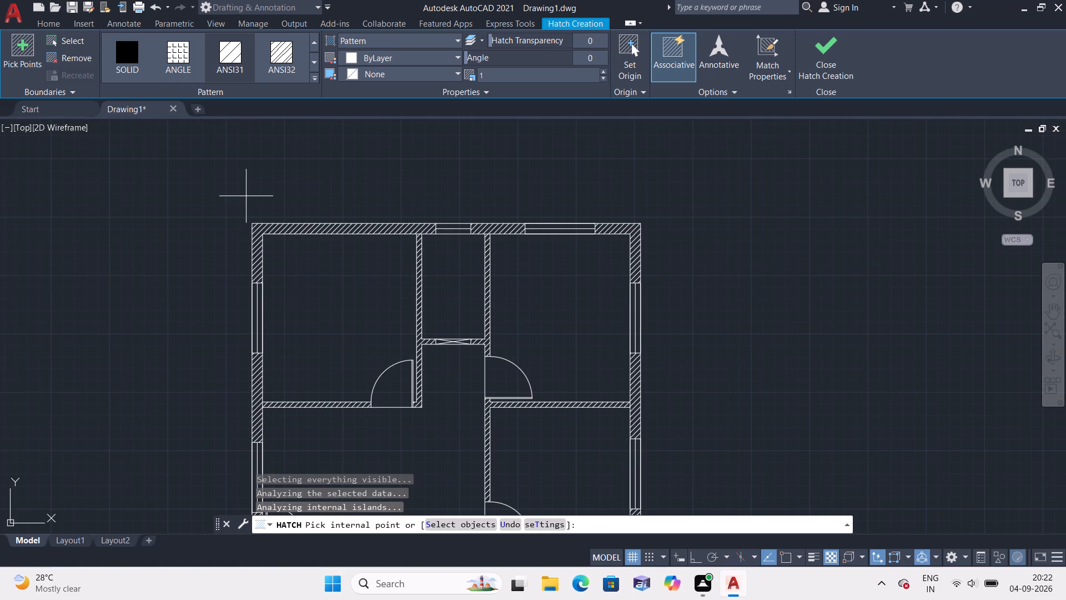
key(Escape)
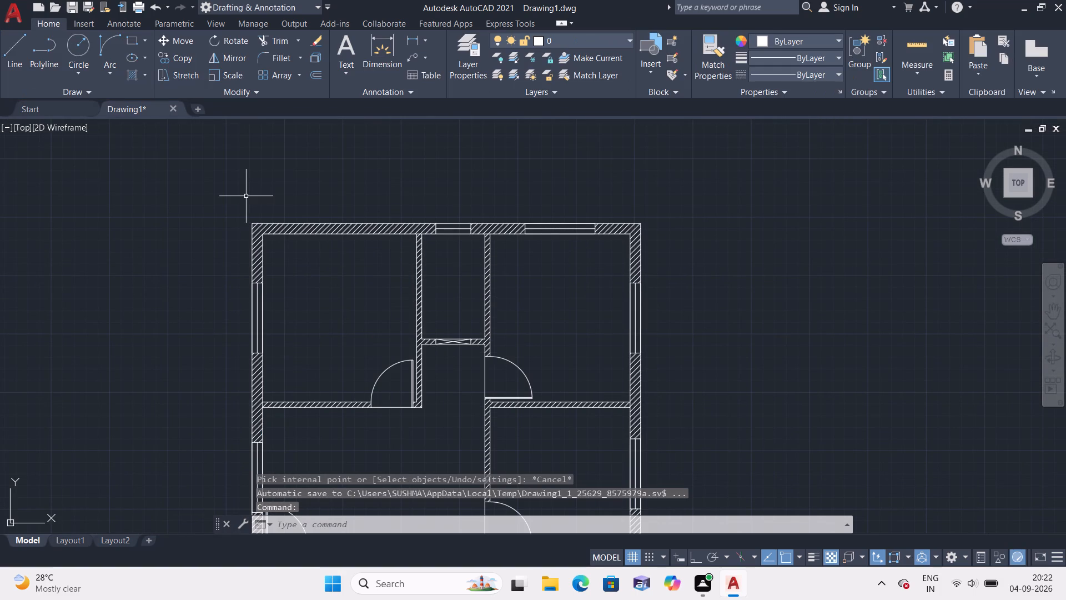
Examine the whole floor plan, from the upper rooms to the lower outer walls, for missing hatches around doors, windows and wall junctions.
scroll(285, 240, up, 2)
middle_drag(300, 307, 294, 222)
scroll(300, 307, down, 1)
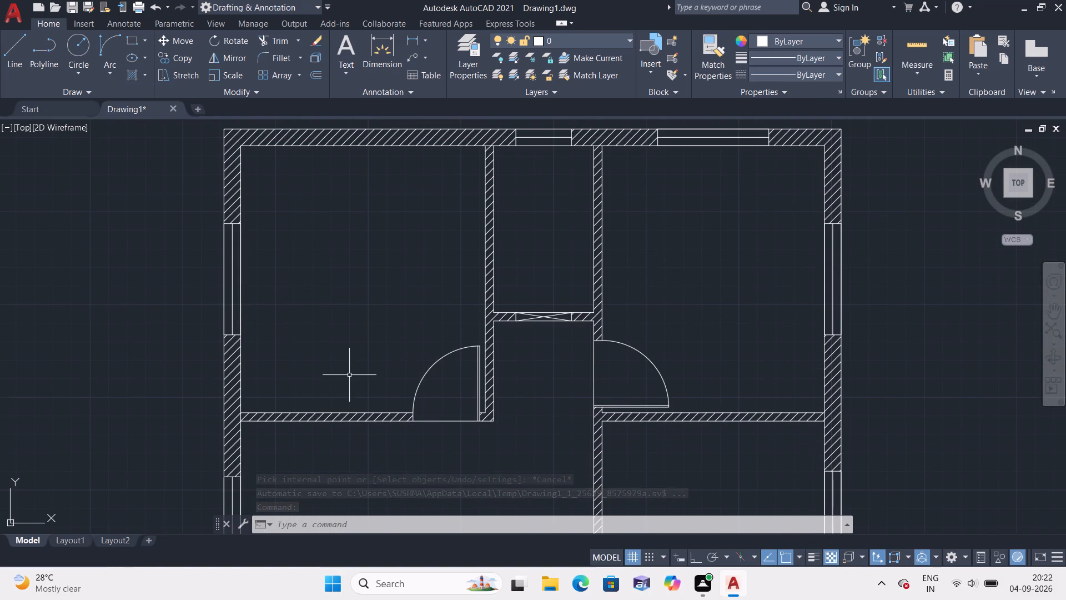
middle_drag(349, 374, 288, 273)
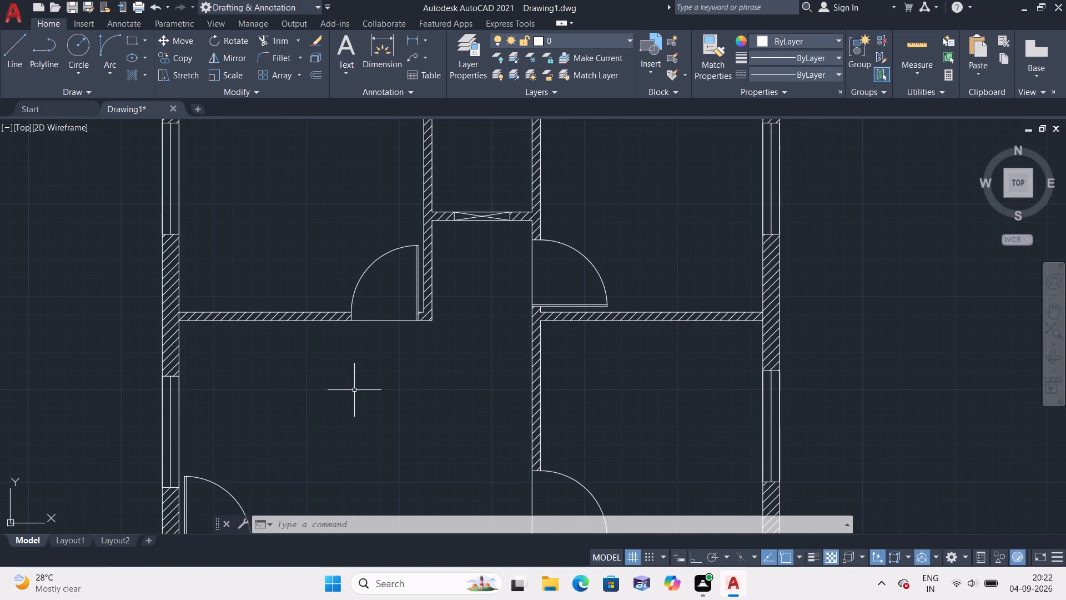
middle_drag(368, 402, 342, 315)
scroll(355, 369, down, 1)
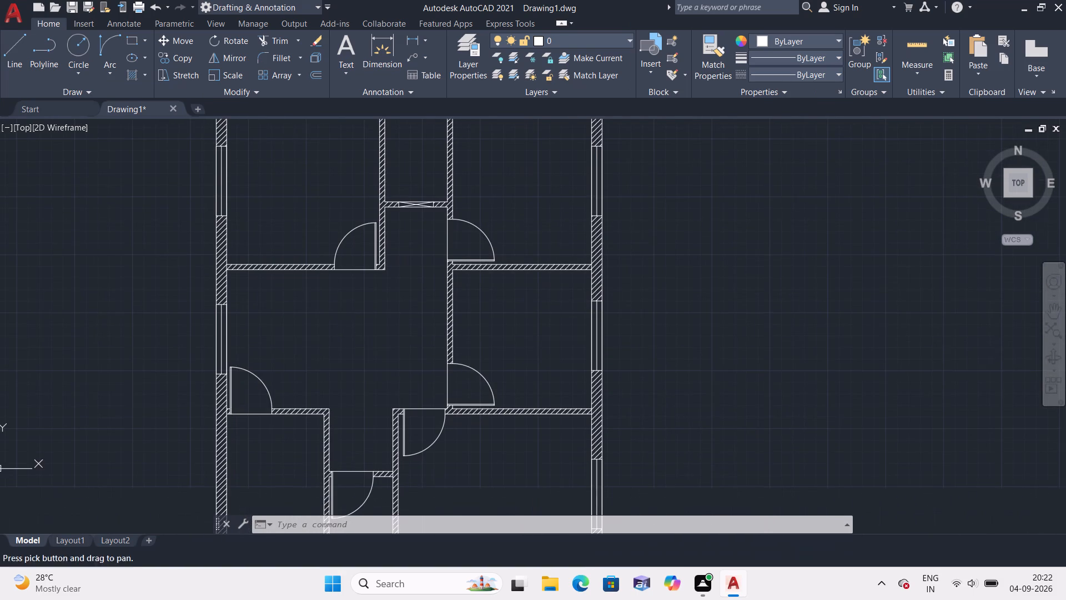
middle_drag(356, 368, 350, 307)
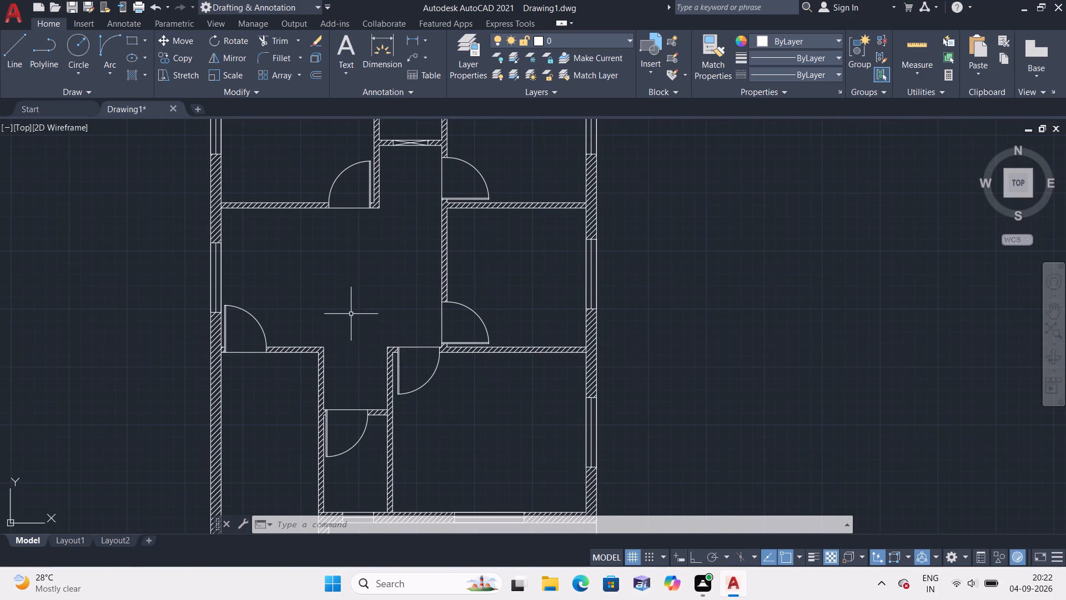
middle_click(362, 347)
scroll(362, 347, down, 1)
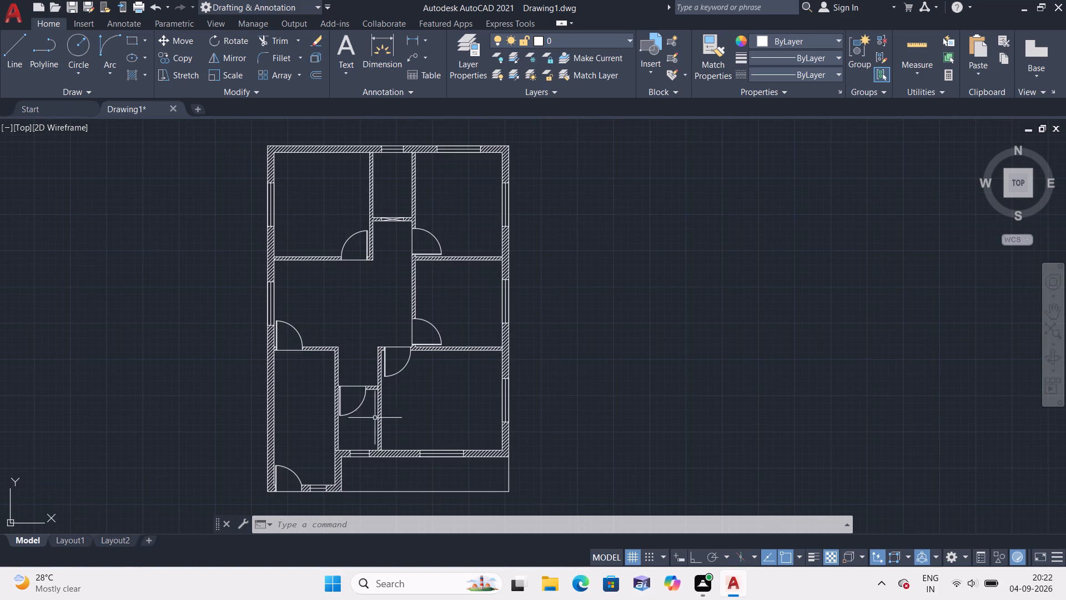
middle_drag(376, 464, 355, 383)
scroll(355, 386, up, 3)
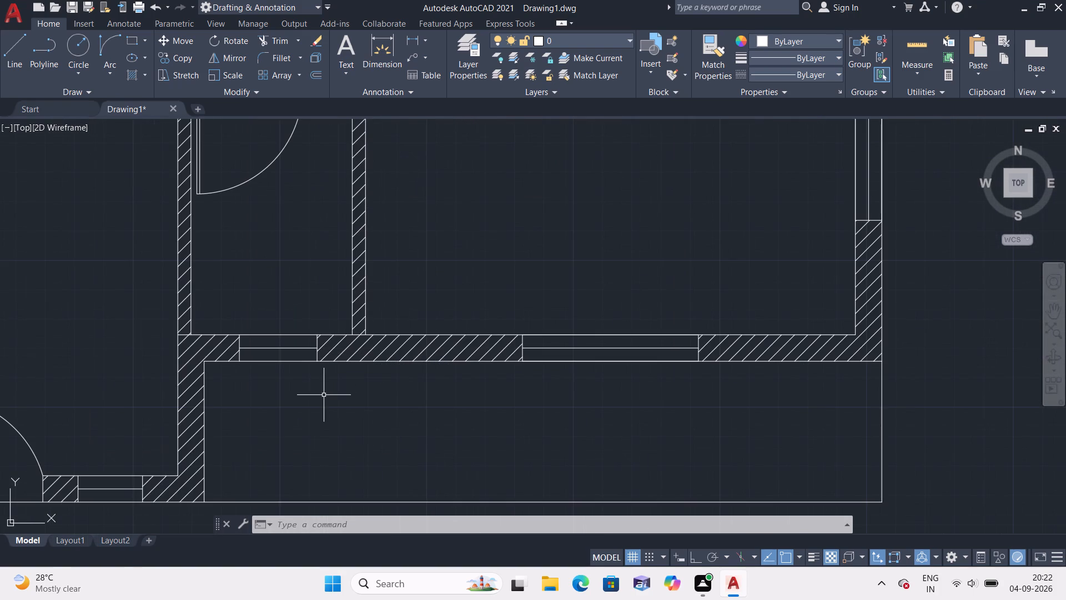
scroll(136, 402, down, 2)
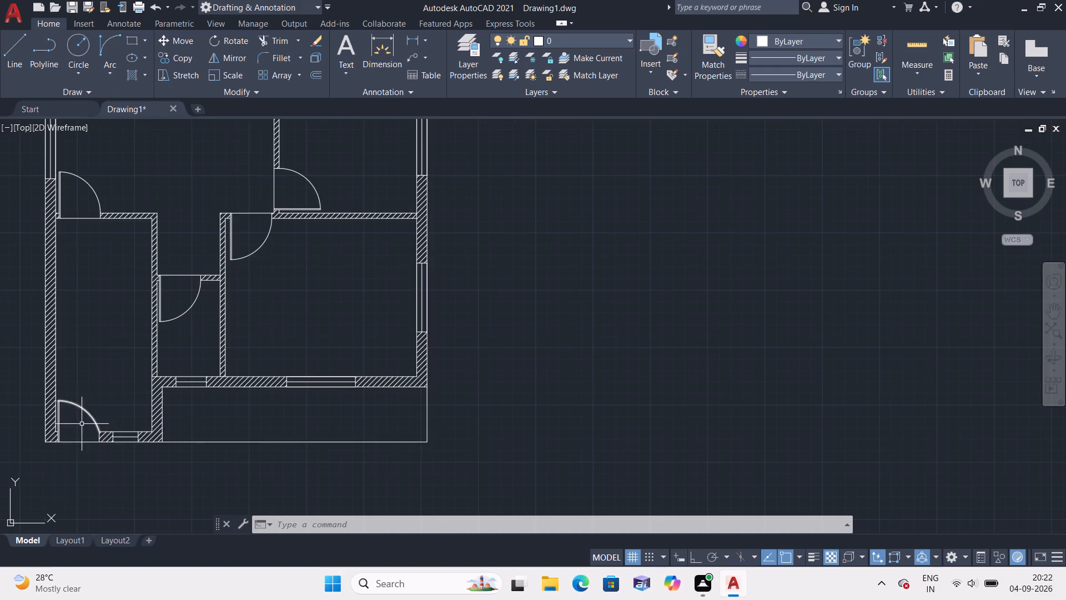
scroll(72, 424, up, 2)
scroll(72, 424, down, 1)
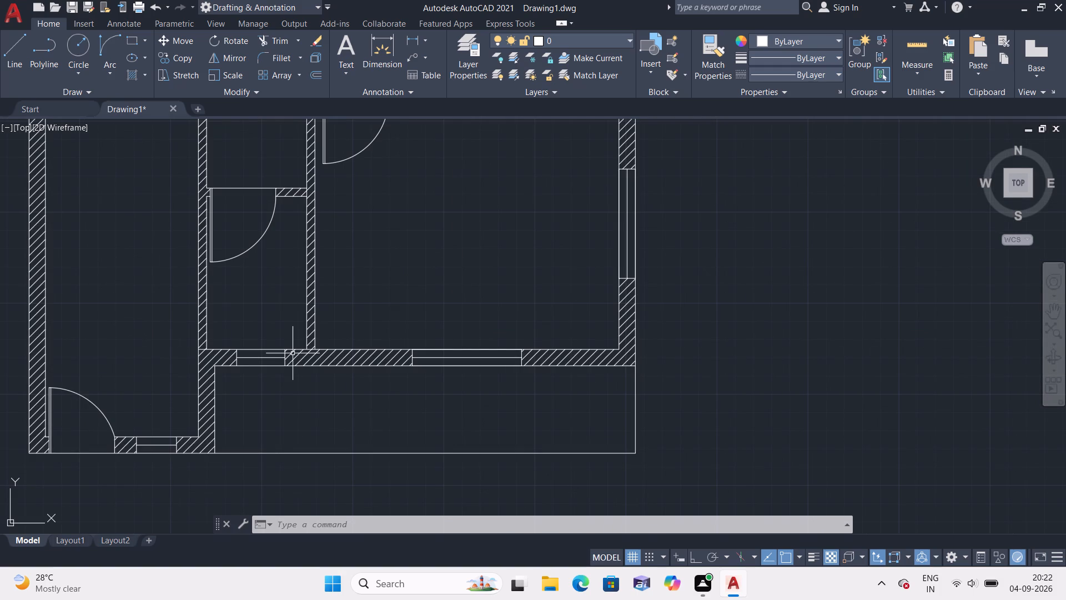
scroll(293, 352, down, 2)
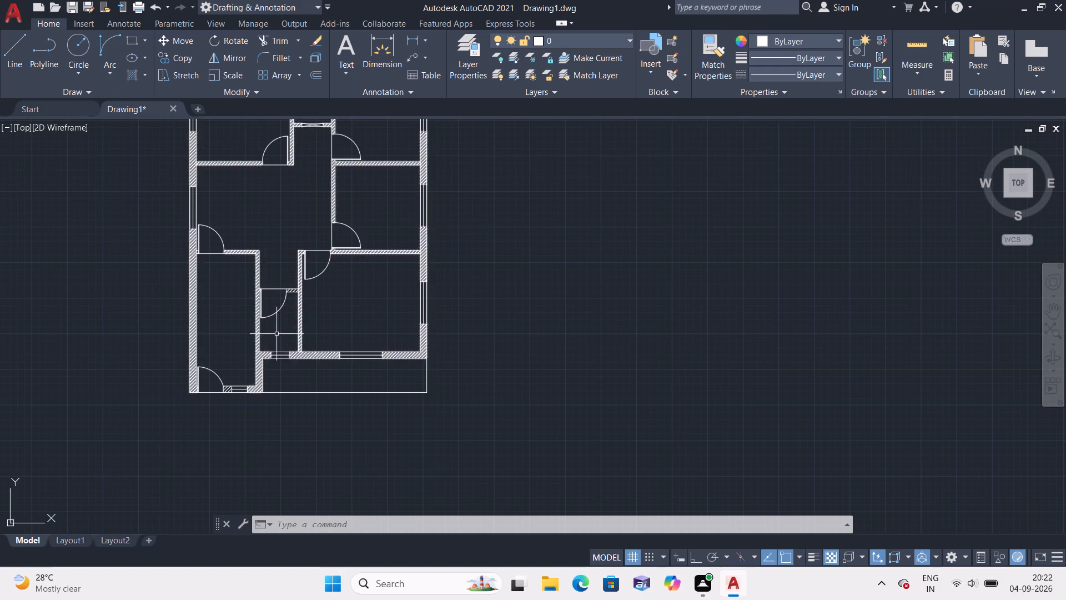
scroll(276, 331, up, 1)
middle_drag(277, 328, 288, 361)
scroll(277, 328, down, 1)
scroll(283, 337, up, 2)
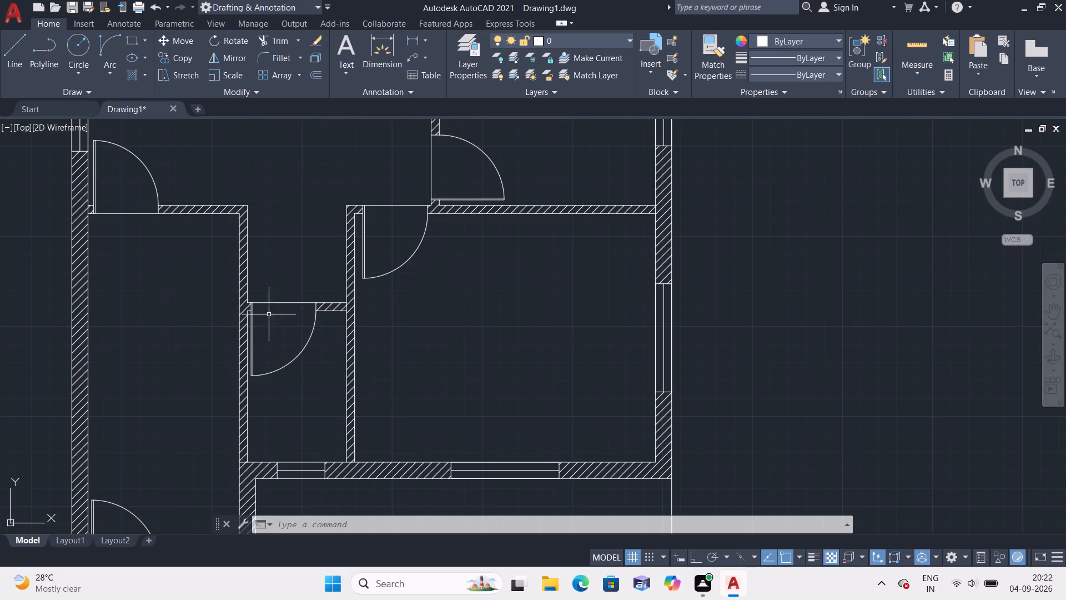
scroll(258, 306, up, 2)
middle_drag(271, 376, 288, 462)
scroll(288, 462, down, 1)
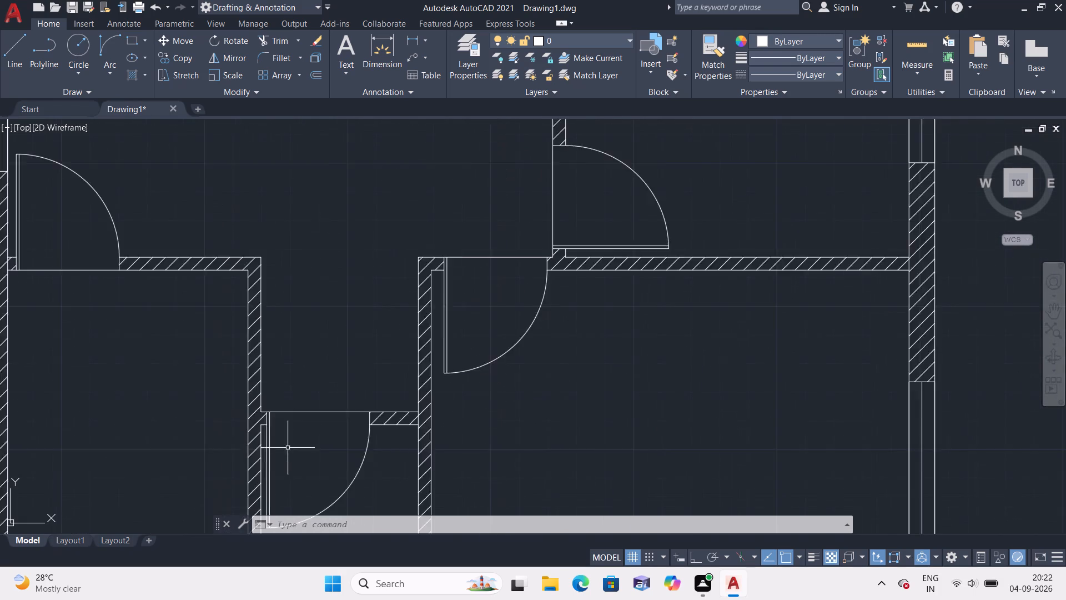
scroll(288, 445, down, 1)
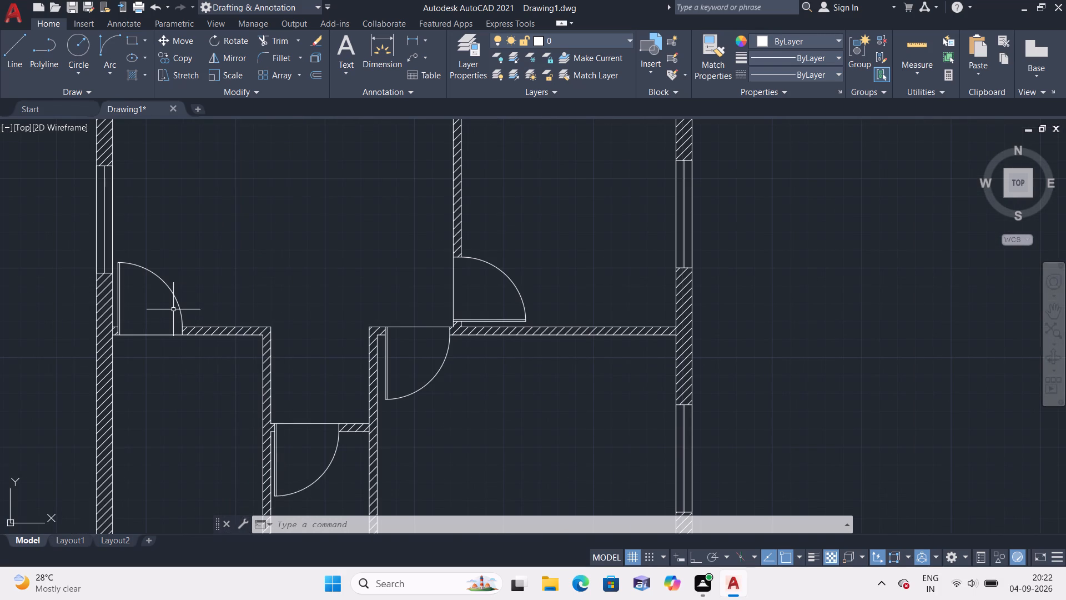
middle_drag(173, 309, 202, 372)
scroll(173, 309, down, 1)
scroll(210, 366, up, 2)
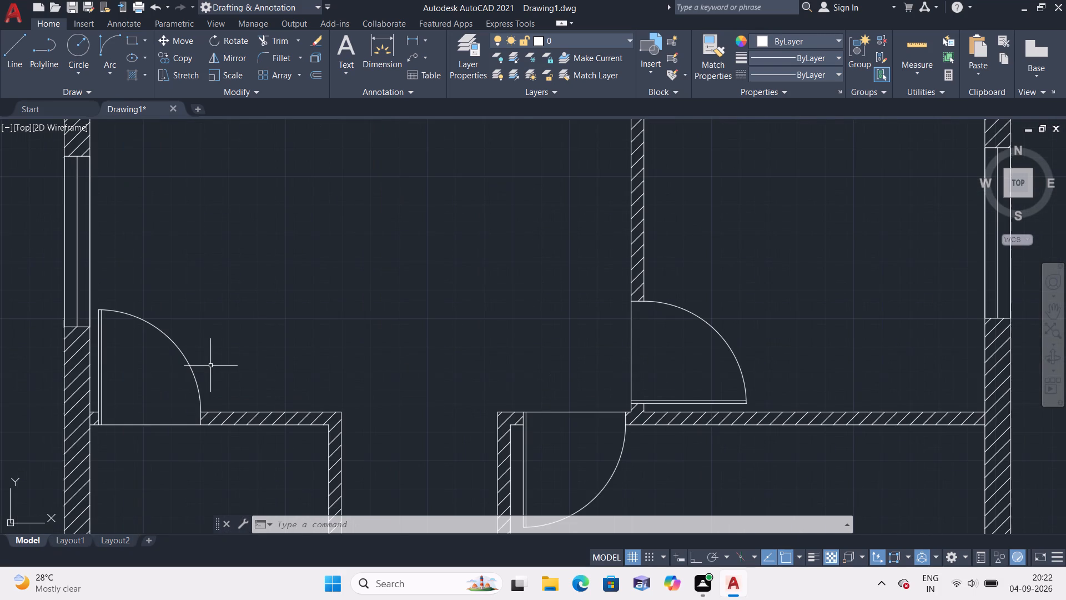
scroll(211, 366, down, 1)
scroll(477, 457, up, 2)
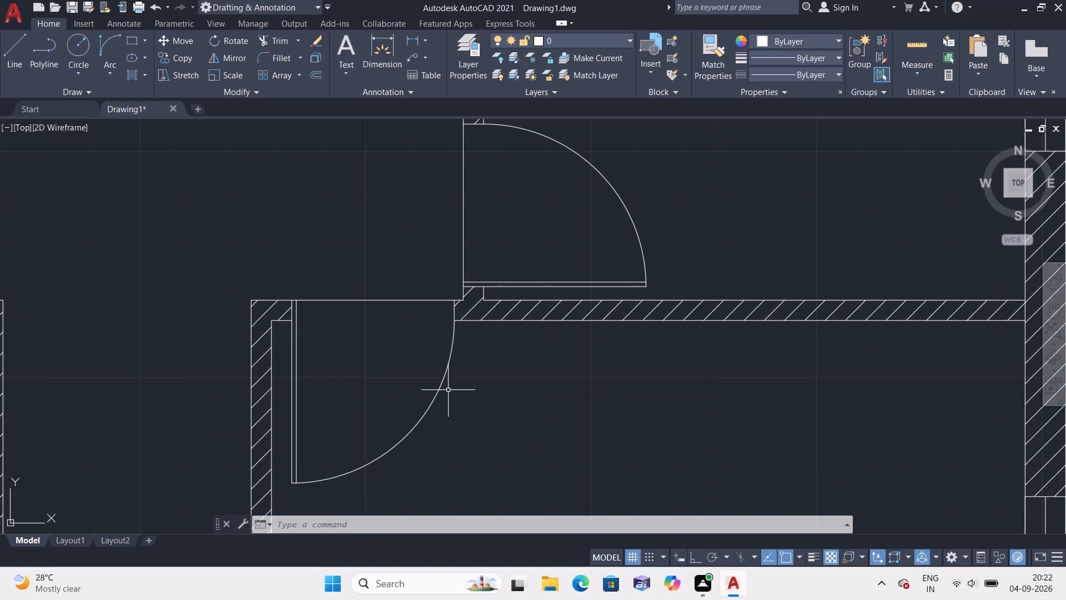
scroll(448, 390, down, 1)
scroll(459, 317, down, 2)
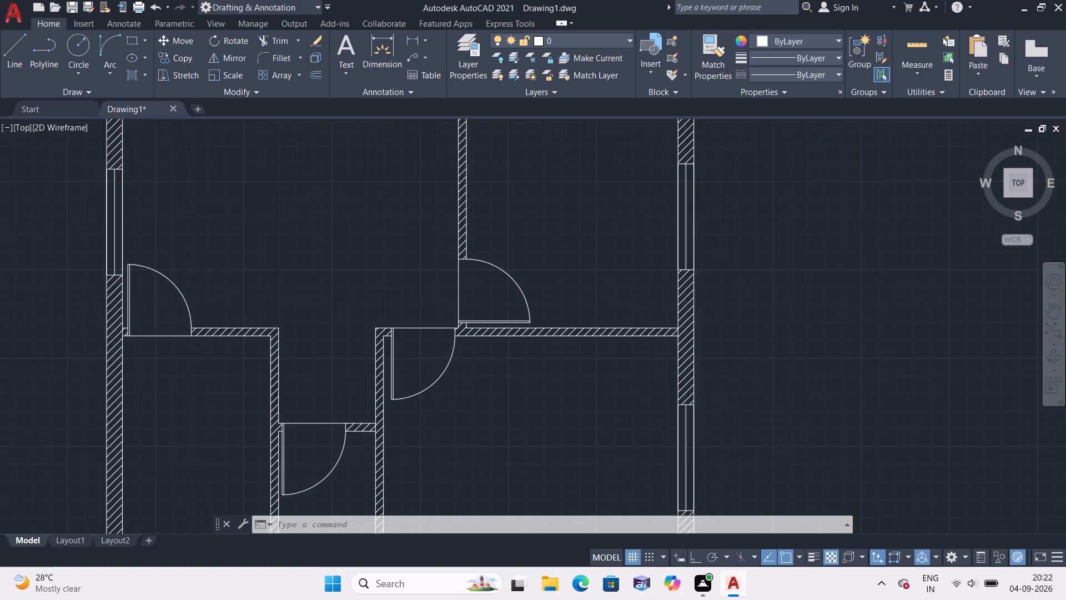
middle_drag(395, 233, 419, 319)
scroll(409, 270, up, 2)
scroll(409, 270, down, 2)
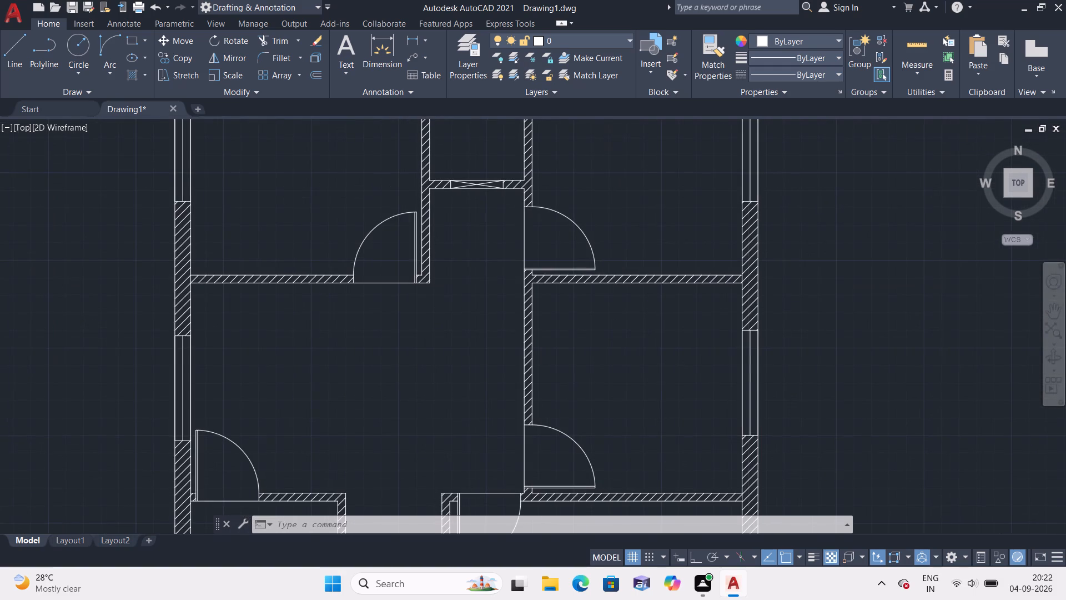
middle_drag(409, 269, 413, 302)
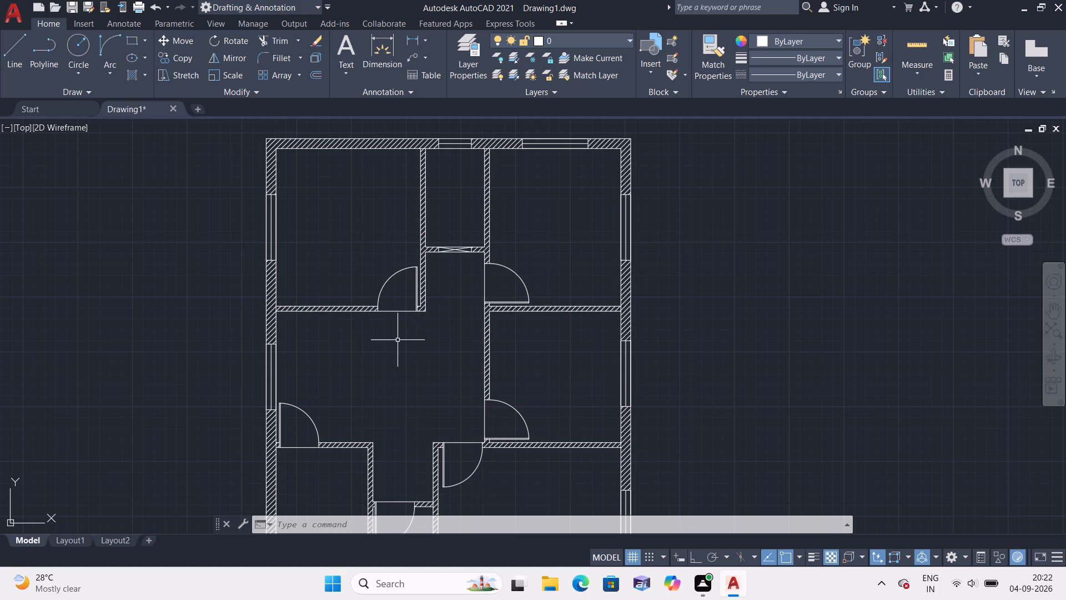
scroll(381, 382, down, 1)
middle_drag(381, 382, 386, 364)
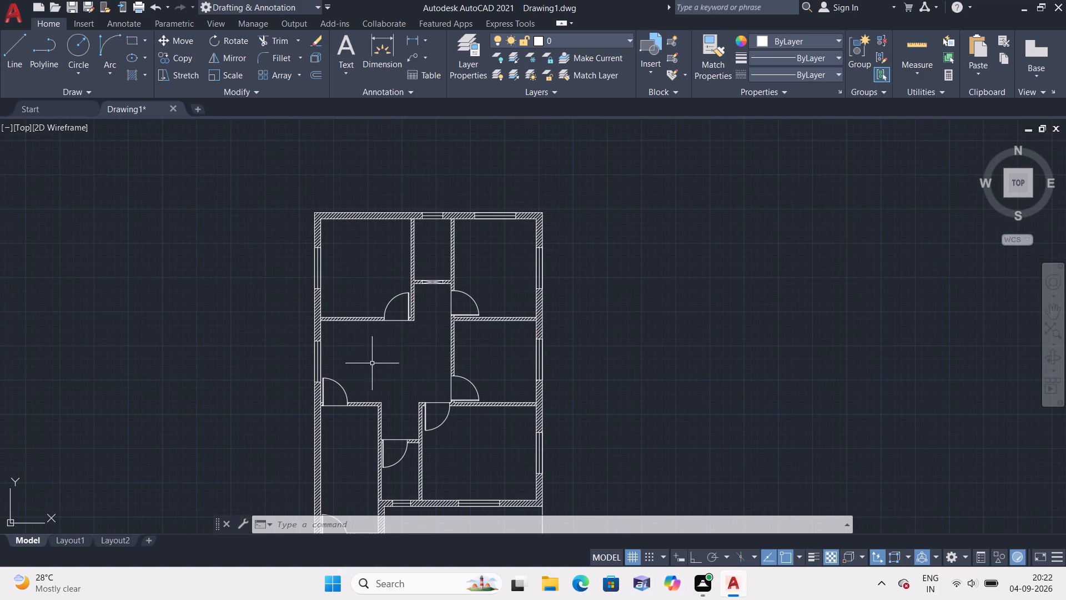
Open the recent drawing kitchen_sink.dwg.
click(18, 12)
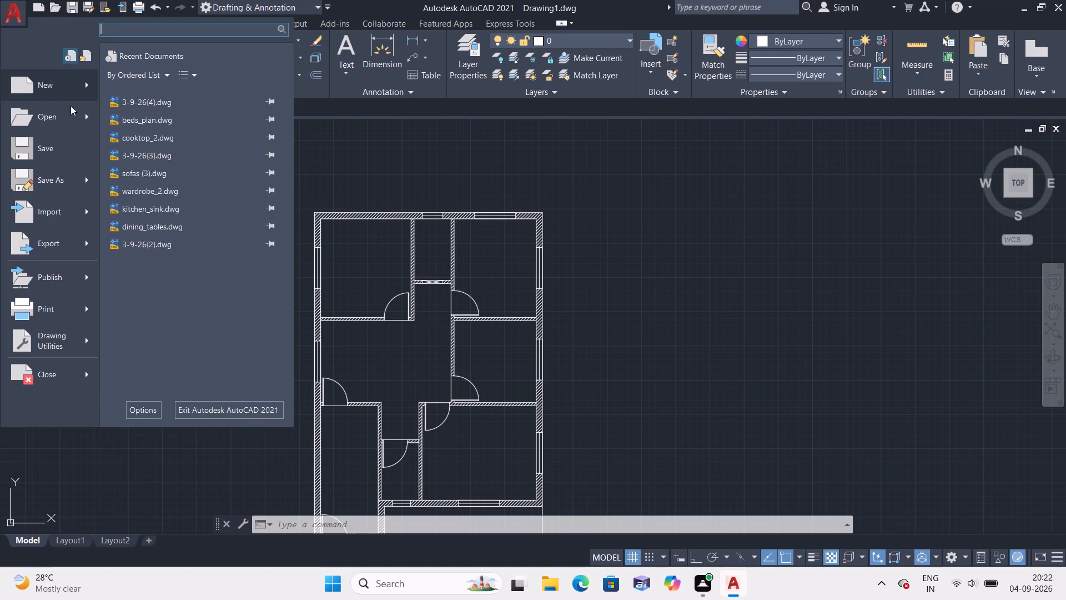
click(154, 214)
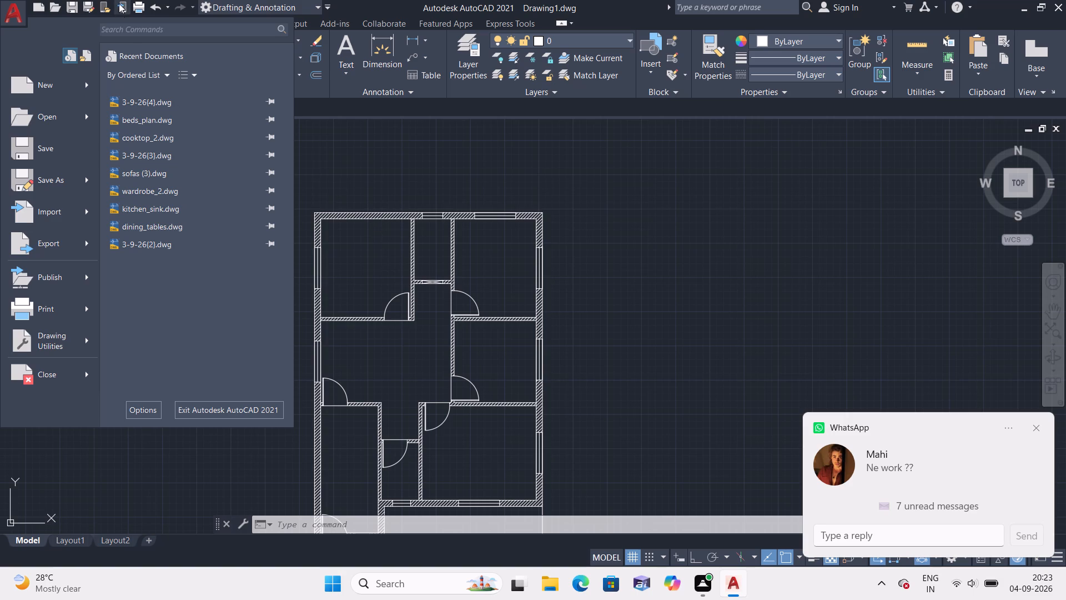
click(163, 207)
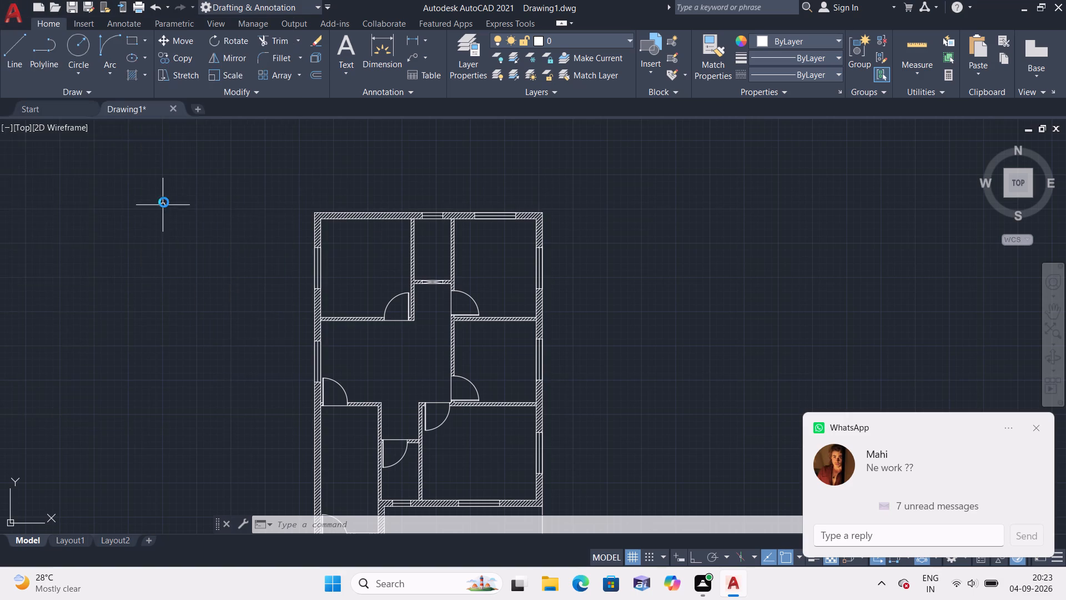
Copy the first sink block in the top row, the single-bowl sink with tap and ribbed drainer, to the clipboard.
scroll(319, 209, down, 1)
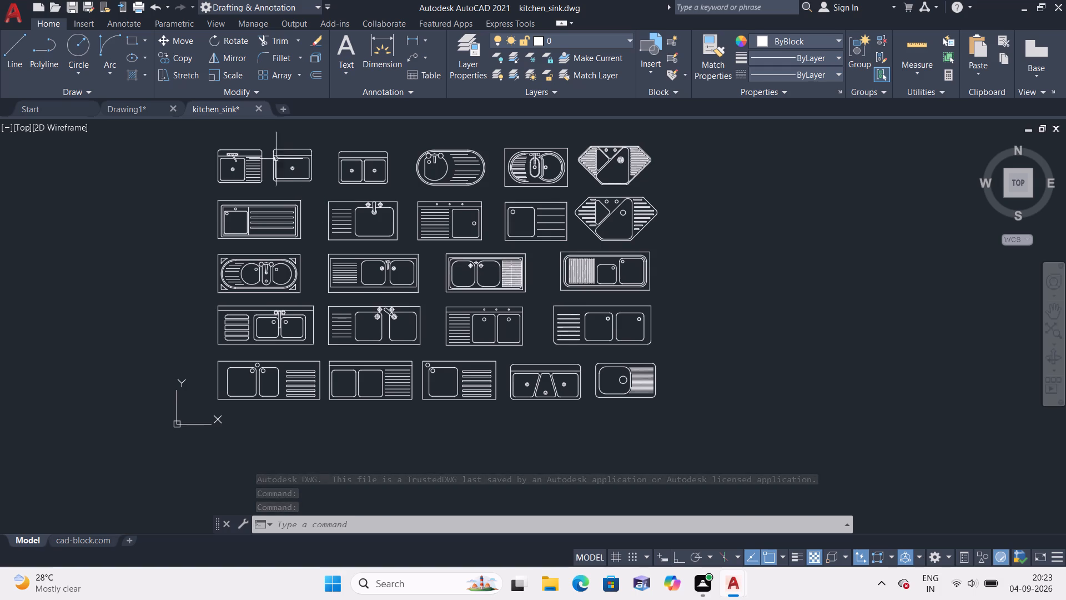
scroll(246, 150, up, 2)
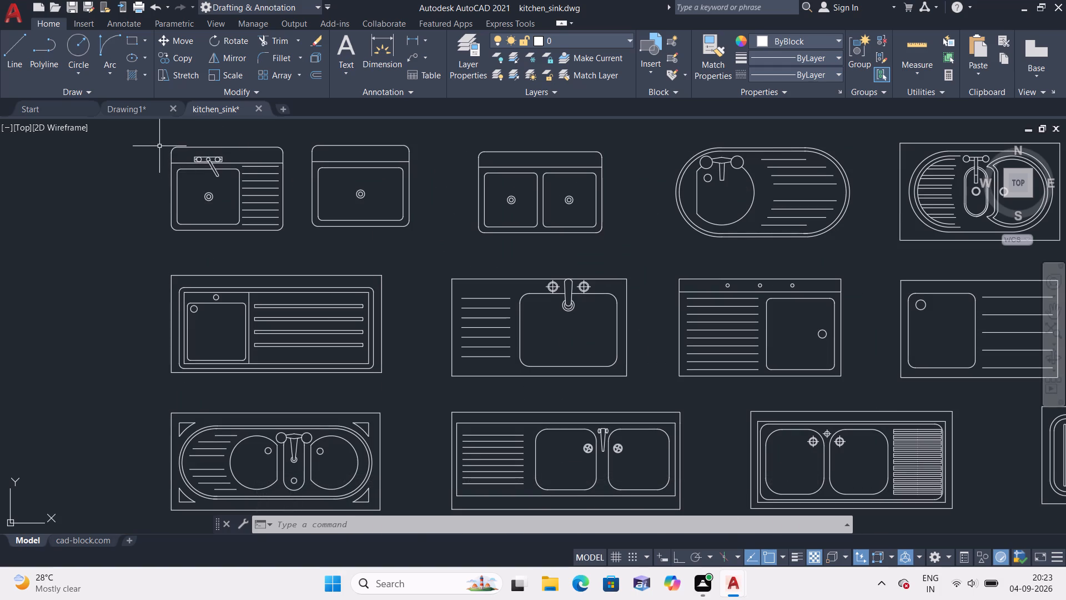
click(159, 146)
click(296, 246)
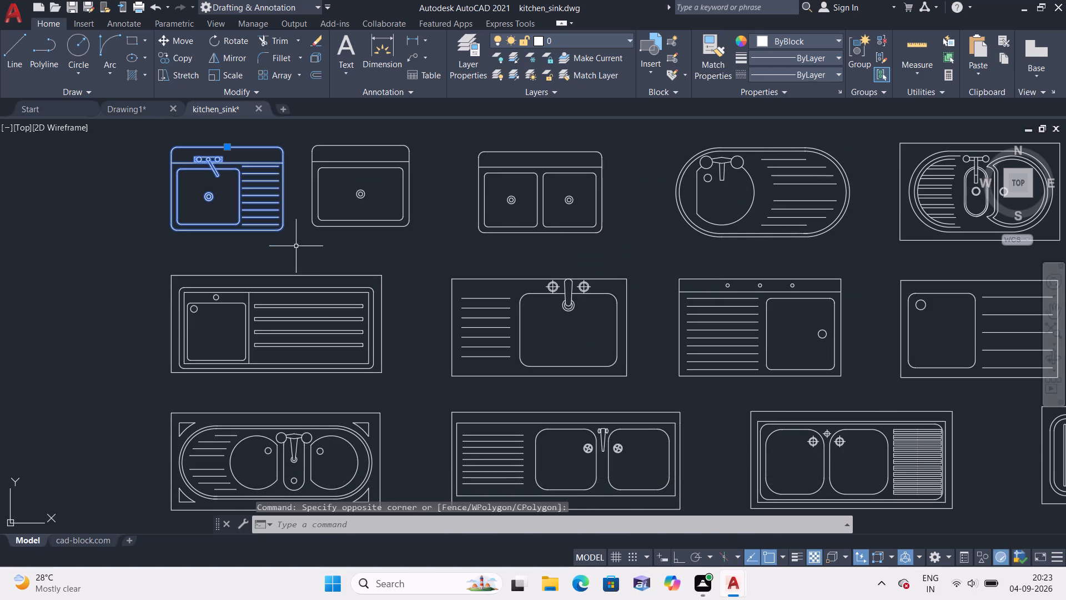
key(ctrl+c)
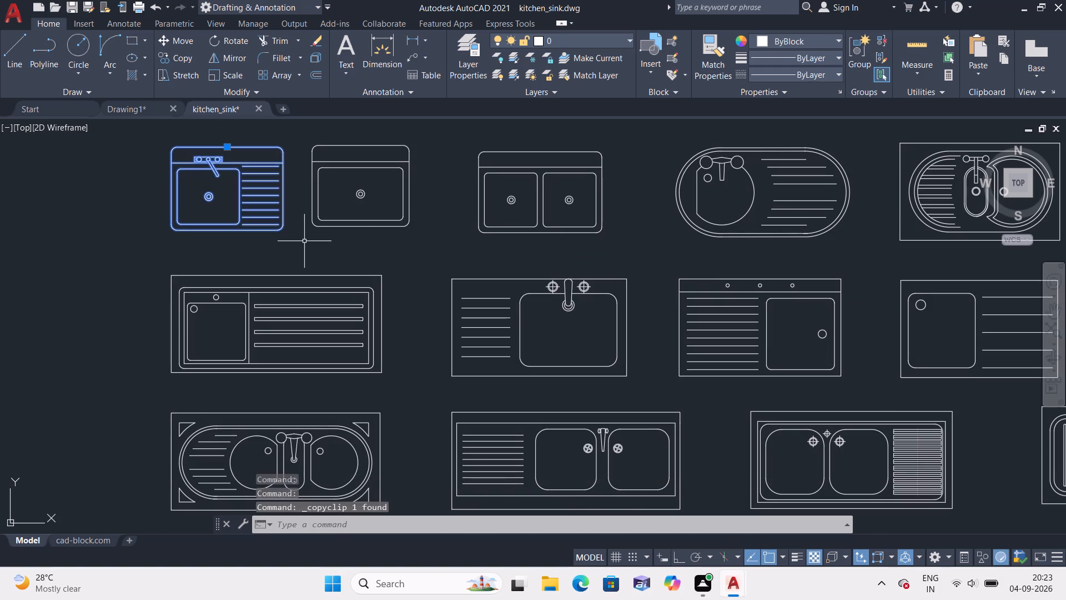
Paste the copied sink block into Drawing1, in the empty space just east of the floor plan.
click(146, 111)
scroll(218, 187, down, 1)
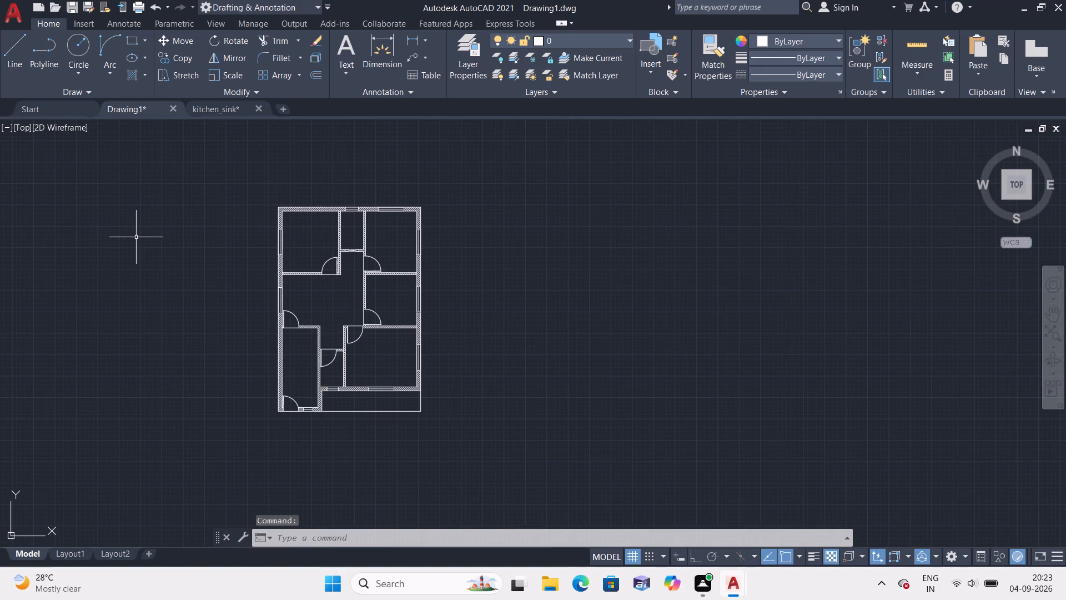
key(ctrl+v)
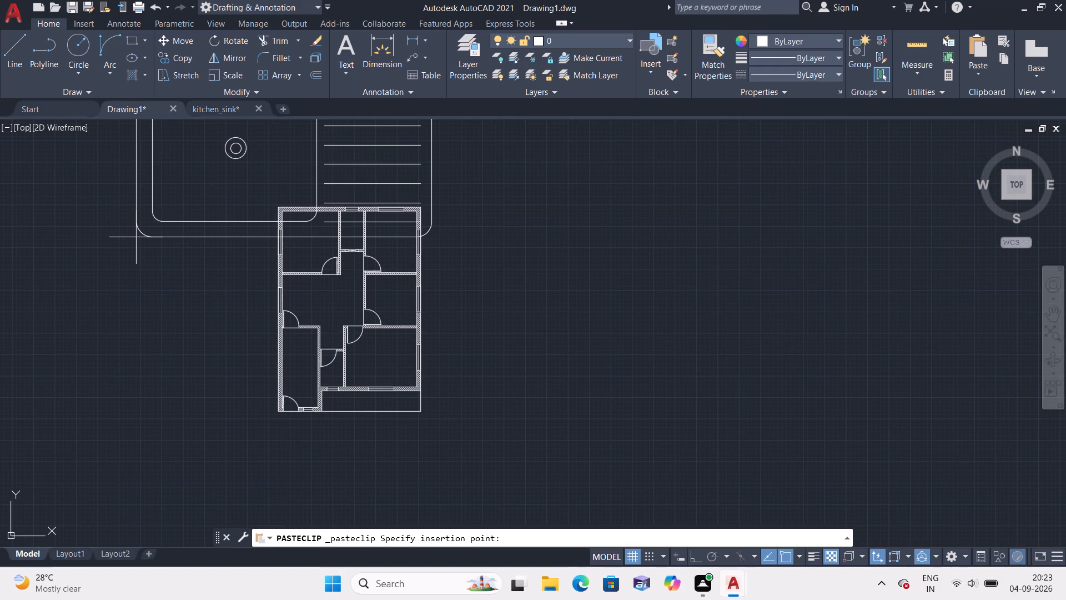
scroll(107, 271, down, 2)
click(325, 290)
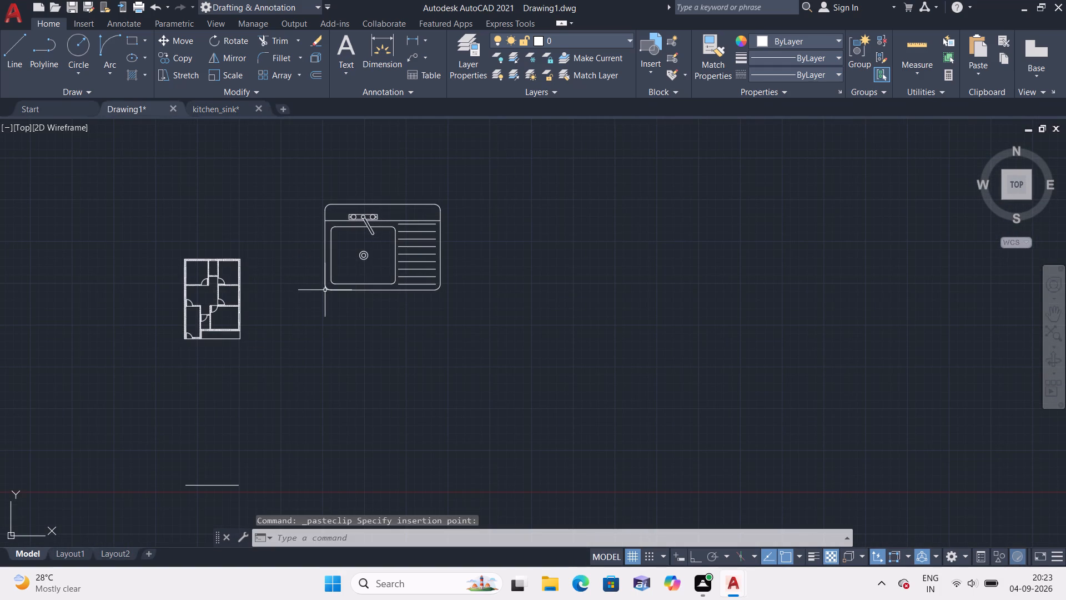
Open the recent drawing beds_plan.dwg.
click(14, 16)
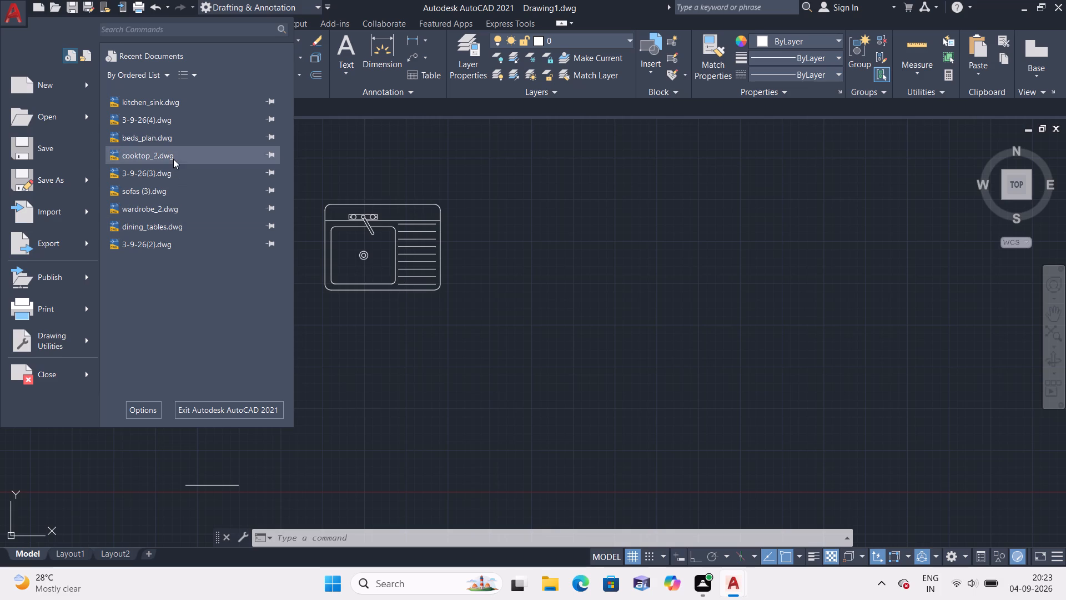
click(170, 137)
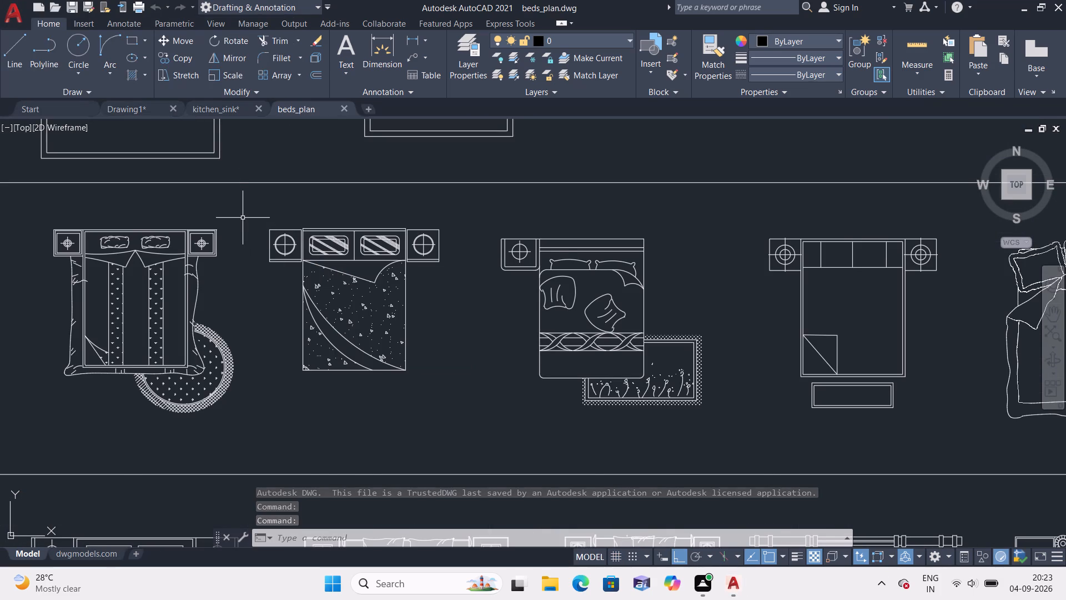
Copy the plain double bed with two bedside tables and a folded-back cover, second in its row, to the clipboard.
scroll(243, 218, down, 2)
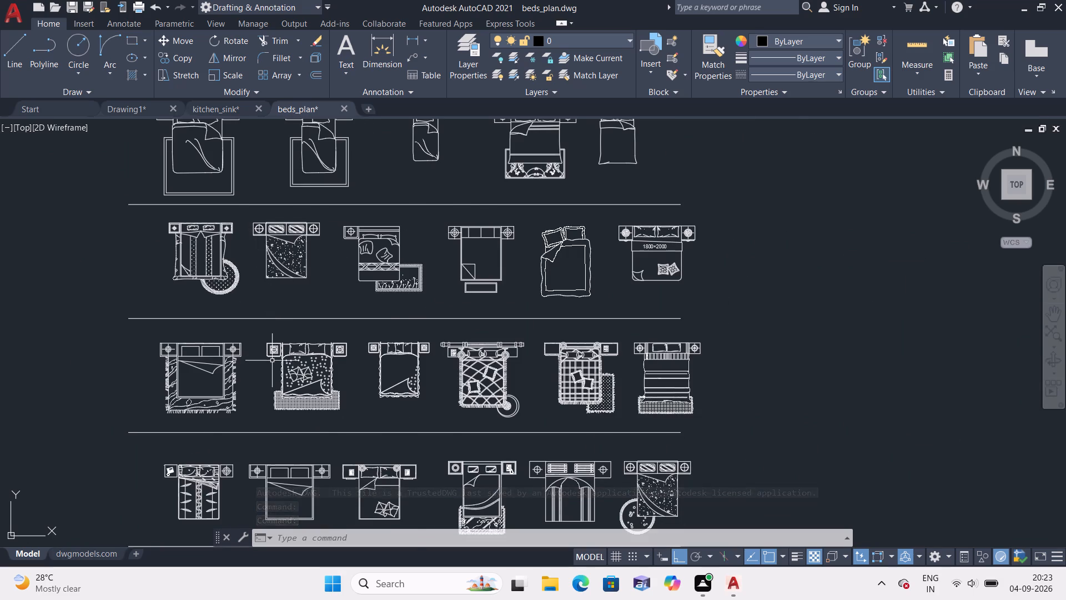
scroll(273, 362, down, 1)
middle_drag(273, 362, 243, 271)
scroll(259, 376, up, 2)
scroll(189, 283, up, 1)
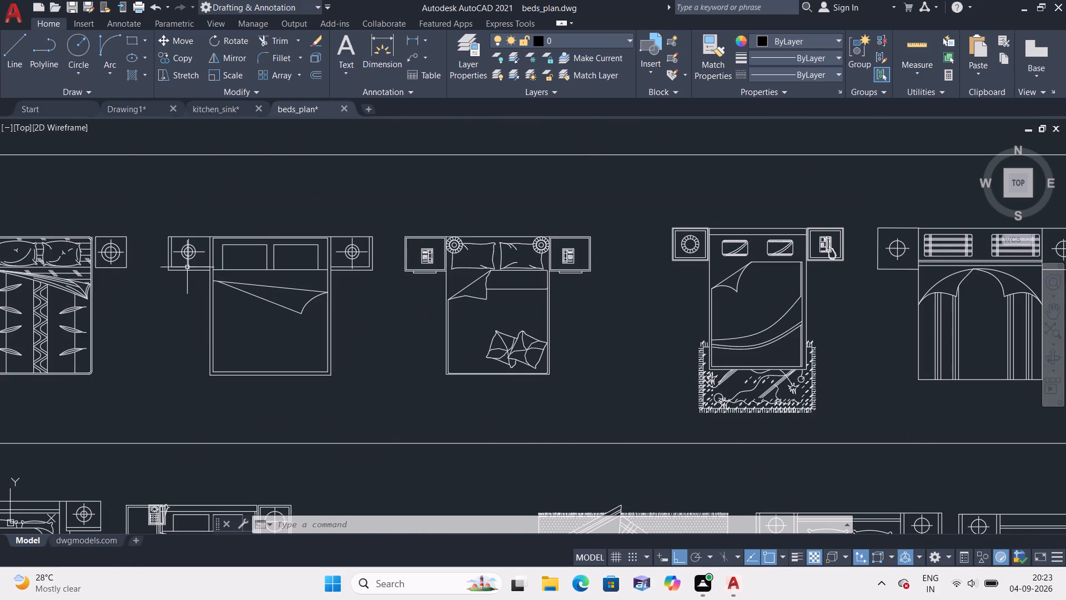
click(162, 224)
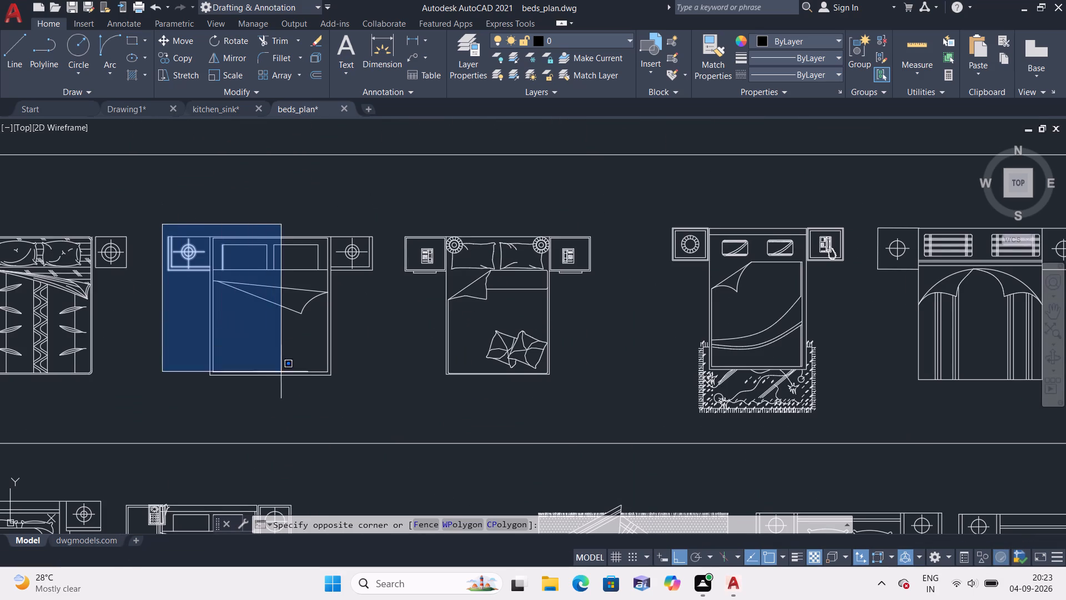
click(391, 392)
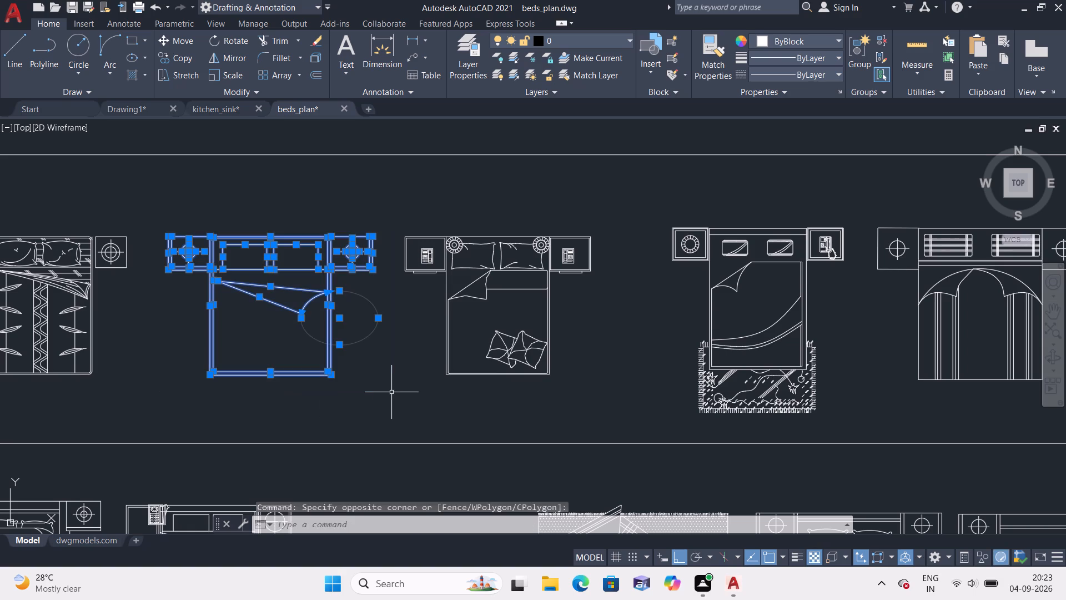
key(ctrl+c)
Paste the copied double bed into Drawing1, in the empty space east of the sink.
click(109, 106)
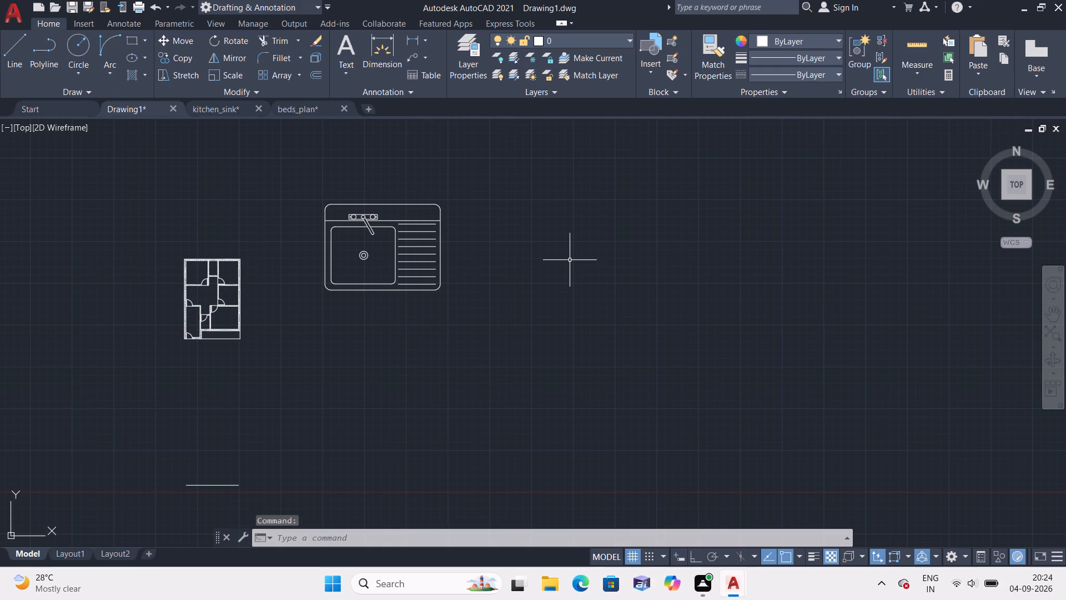
key(ctrl+v)
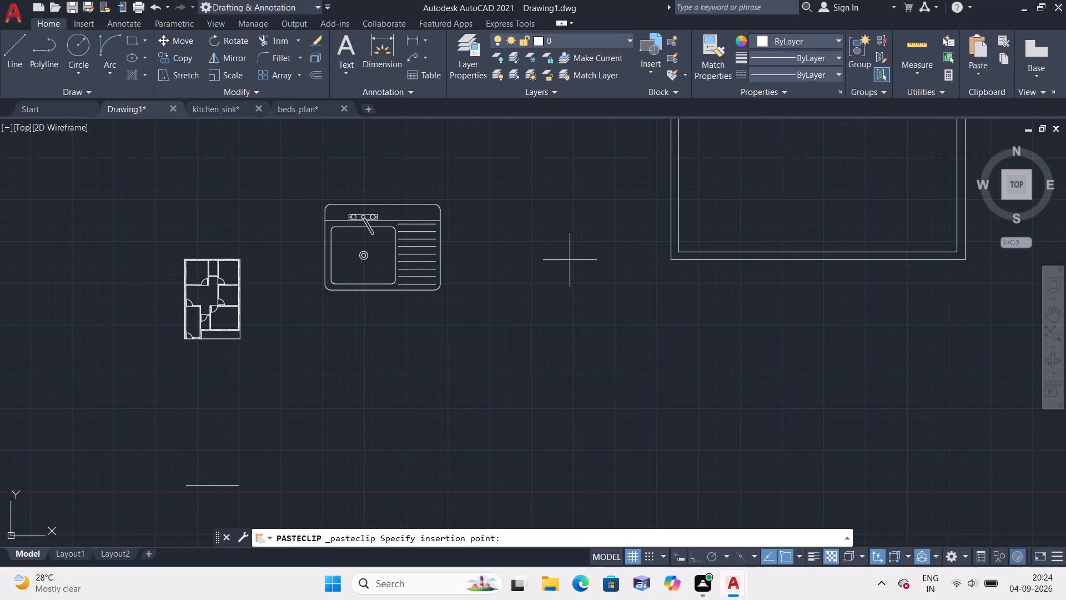
scroll(572, 261, down, 3)
click(590, 263)
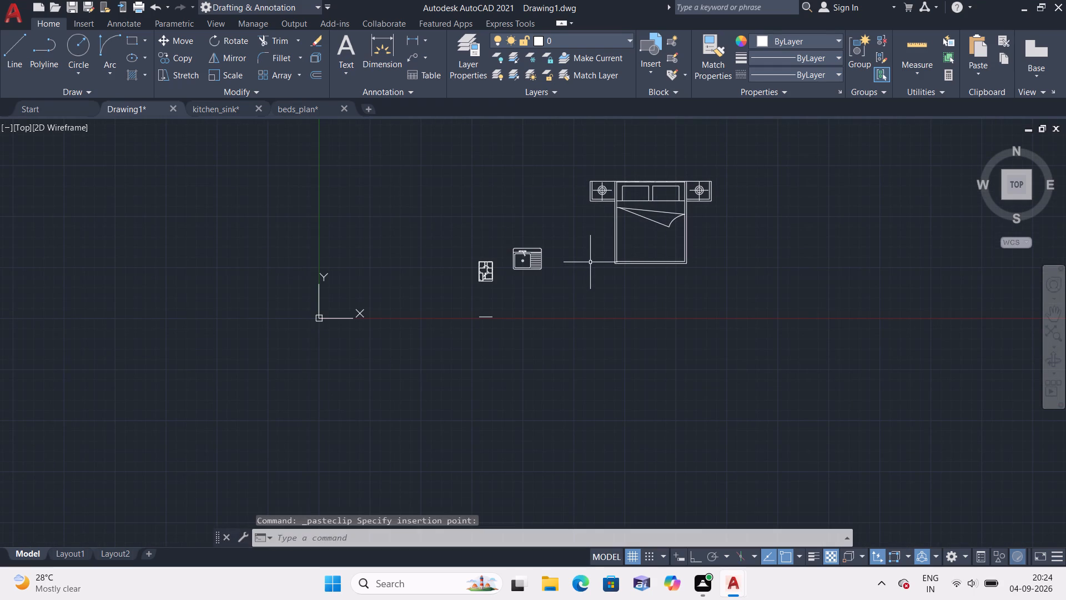
Delete the stray horizontal line below the floor plan.
scroll(512, 288, up, 4)
middle_drag(379, 394, 359, 289)
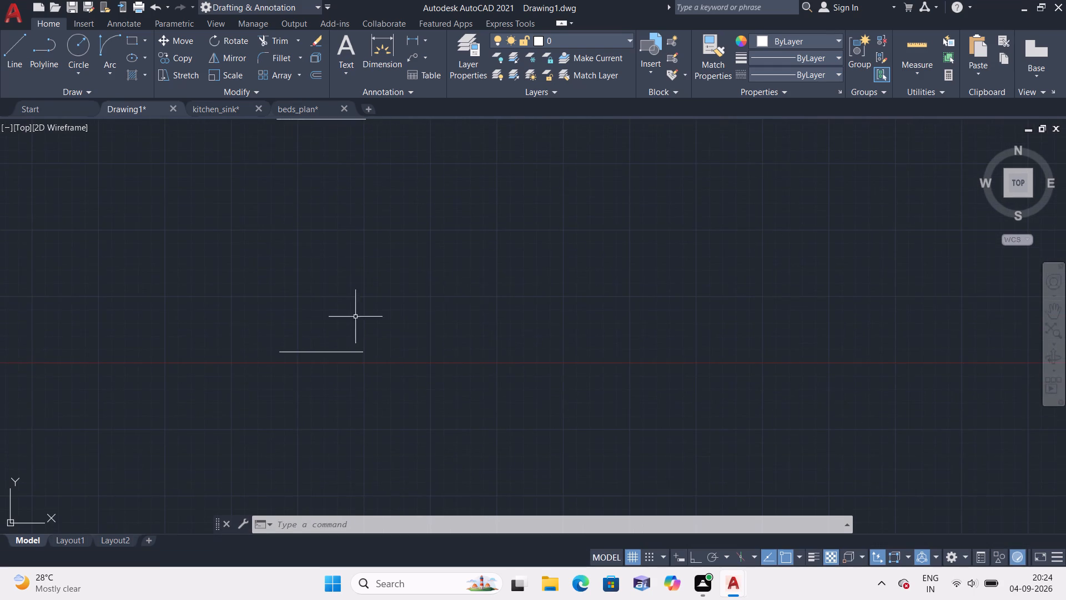
click(345, 351)
key(Delete)
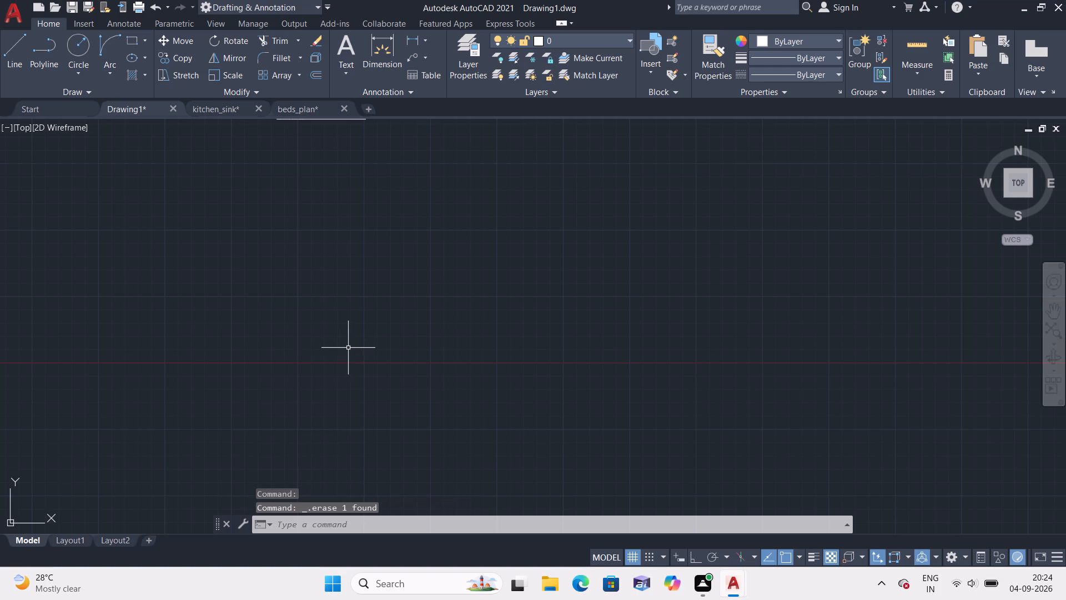
Open the recent drawing dining_tables.dwg.
scroll(348, 348, up, 1)
scroll(348, 348, down, 3)
middle_drag(346, 301, 329, 322)
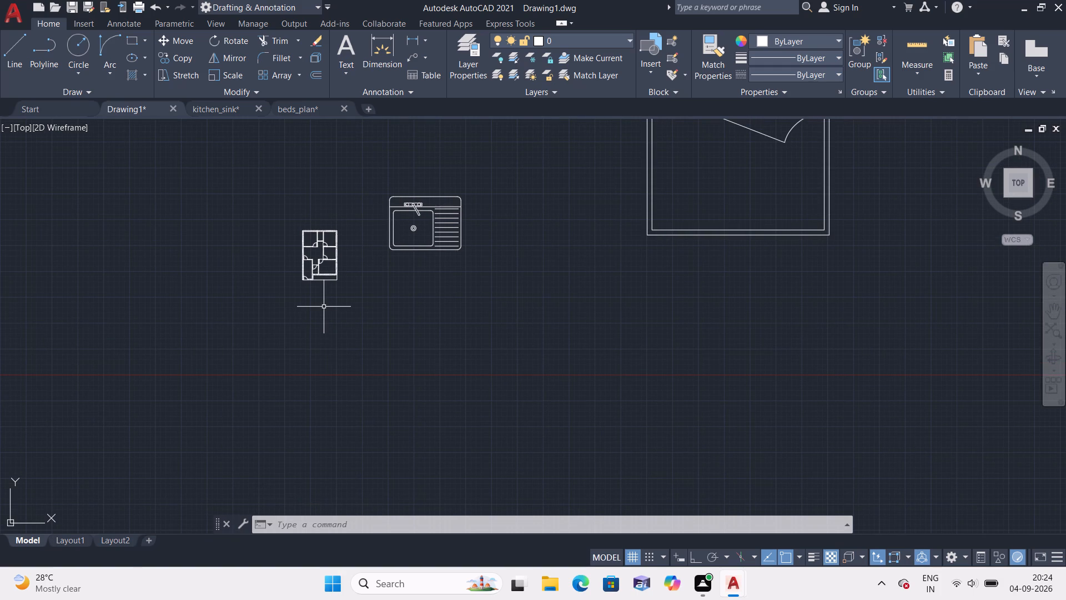
middle_drag(325, 306, 289, 332)
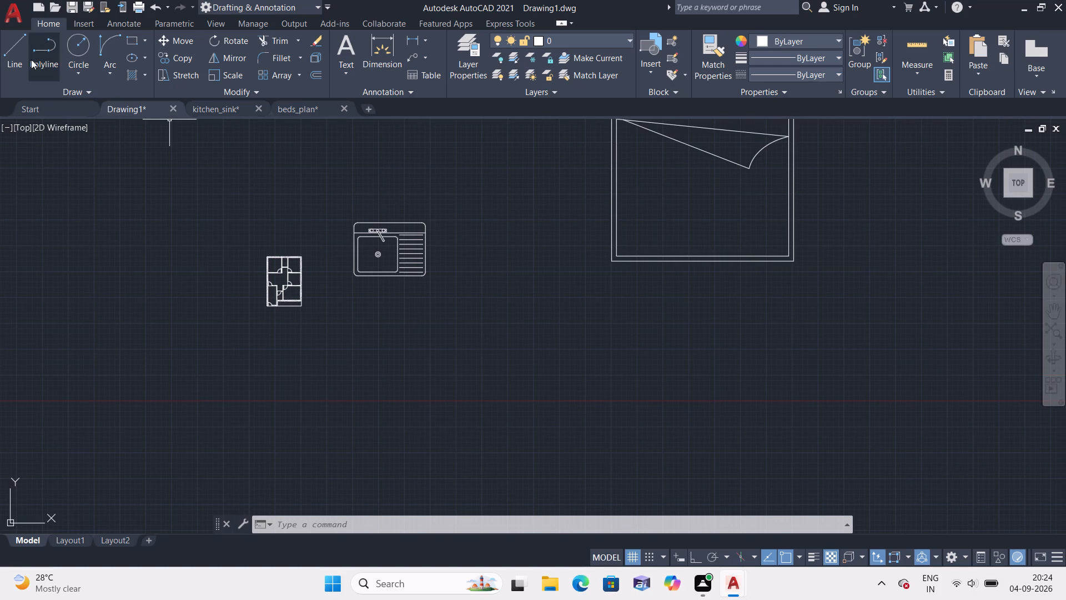
click(19, 15)
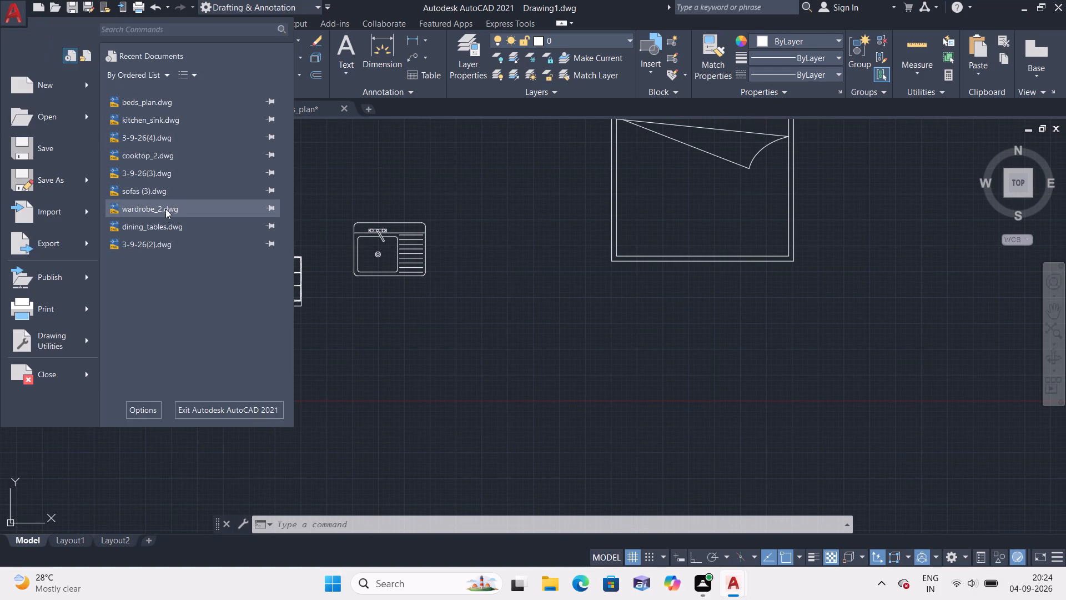
click(164, 222)
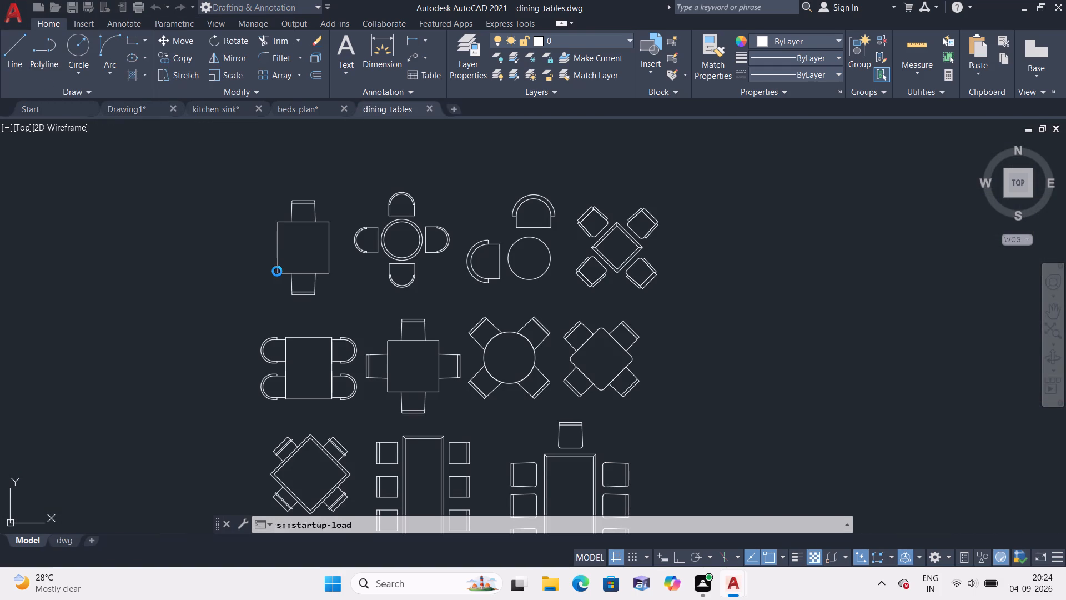
Copy the last dining set in the top row, the diagonal square table with four chairs, to the clipboard.
middle_drag(240, 271, 205, 214)
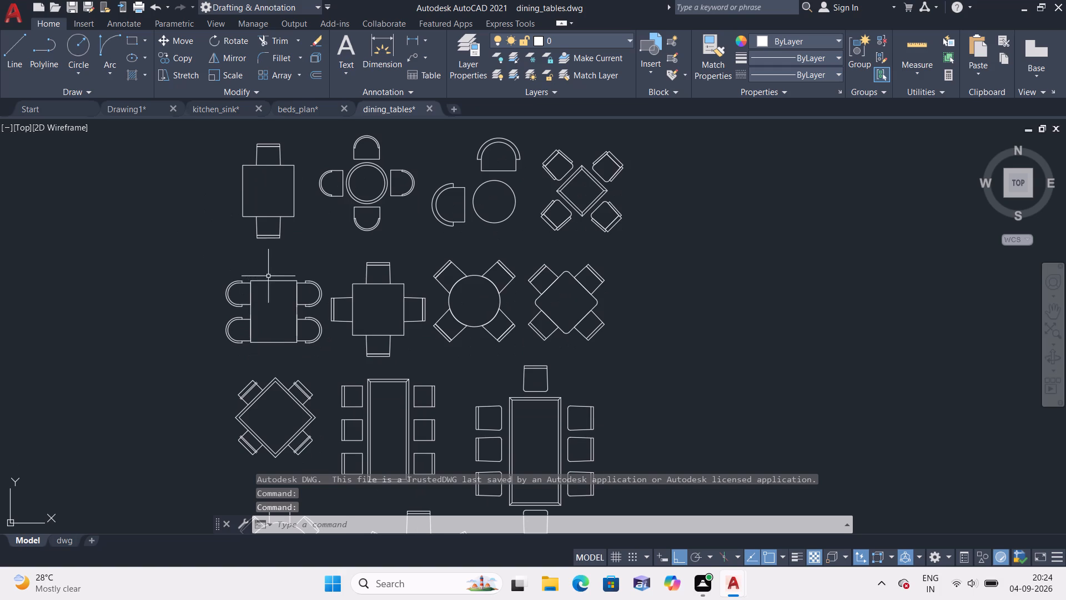
middle_drag(218, 236, 198, 172)
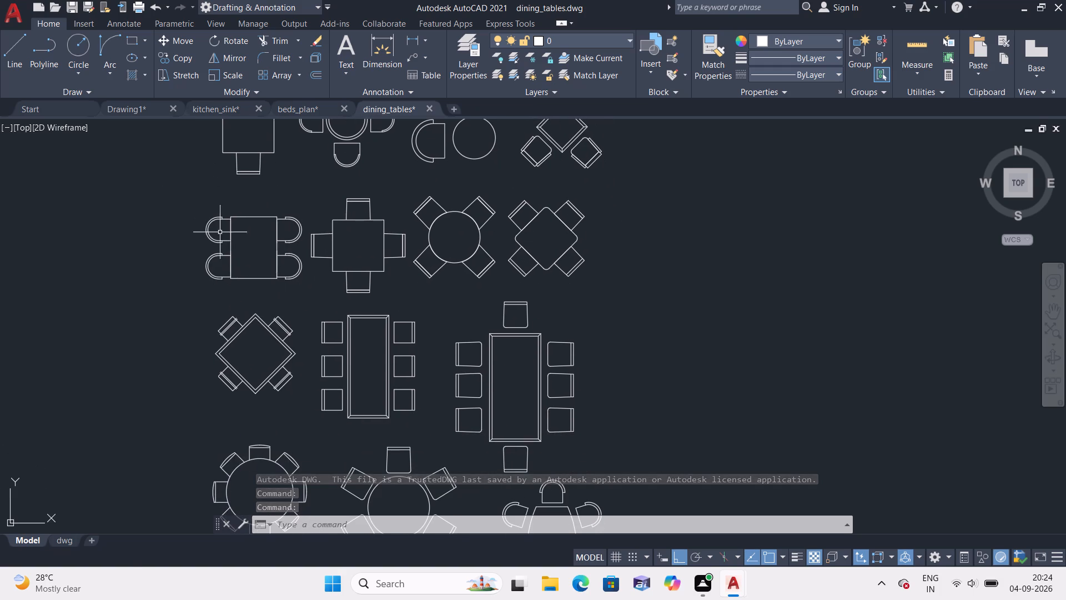
scroll(213, 300, down, 1)
middle_drag(213, 300, 184, 212)
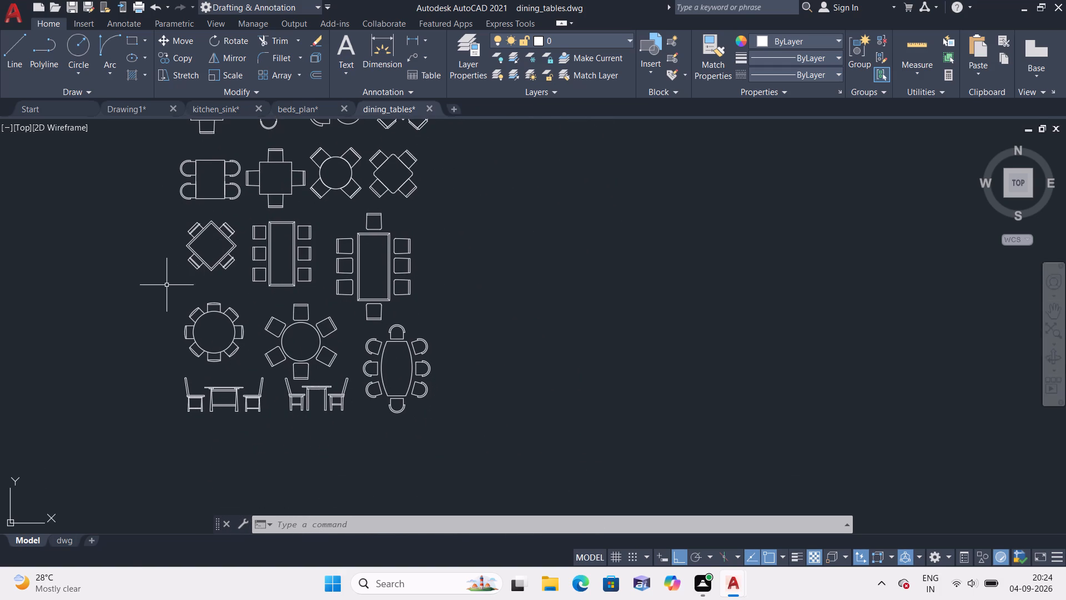
middle_click(159, 275)
middle_drag(159, 276, 160, 281)
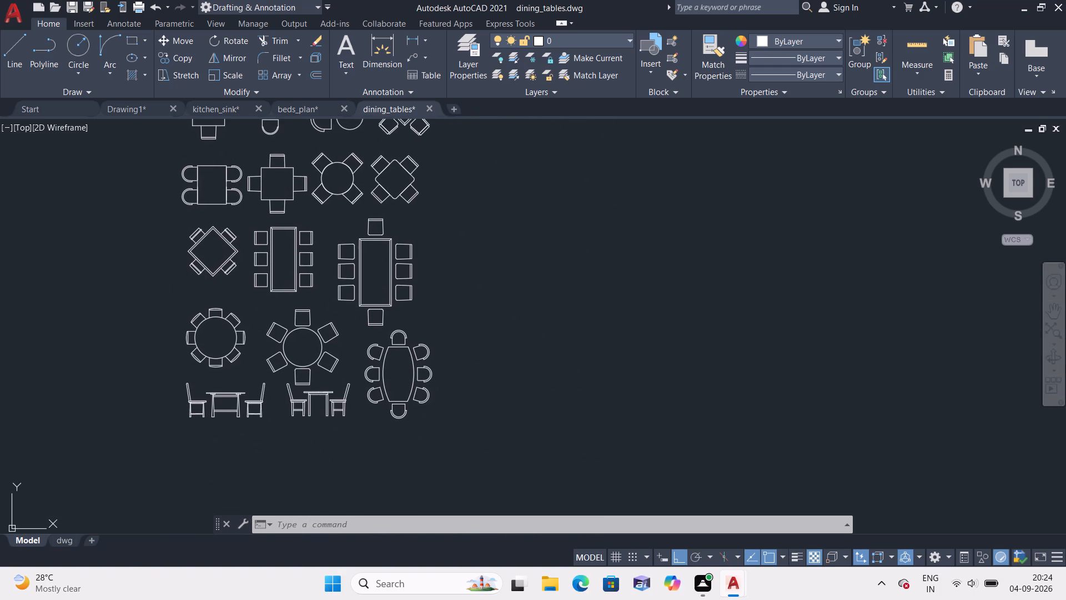
middle_drag(160, 281, 179, 360)
scroll(363, 212, up, 1)
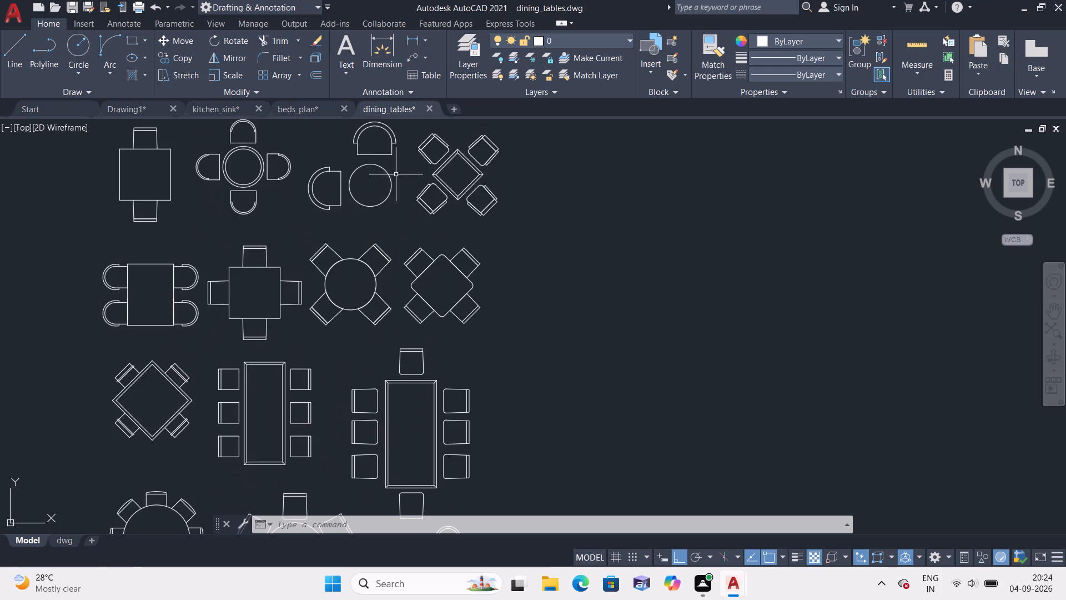
middle_drag(413, 213, 410, 256)
scroll(425, 167, up, 1)
click(407, 166)
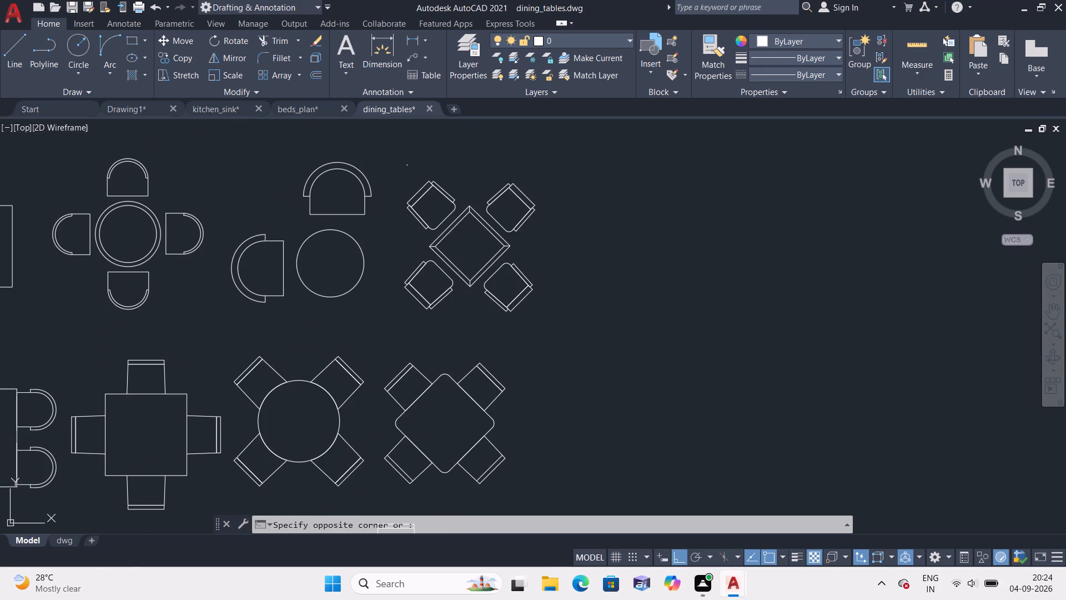
click(546, 322)
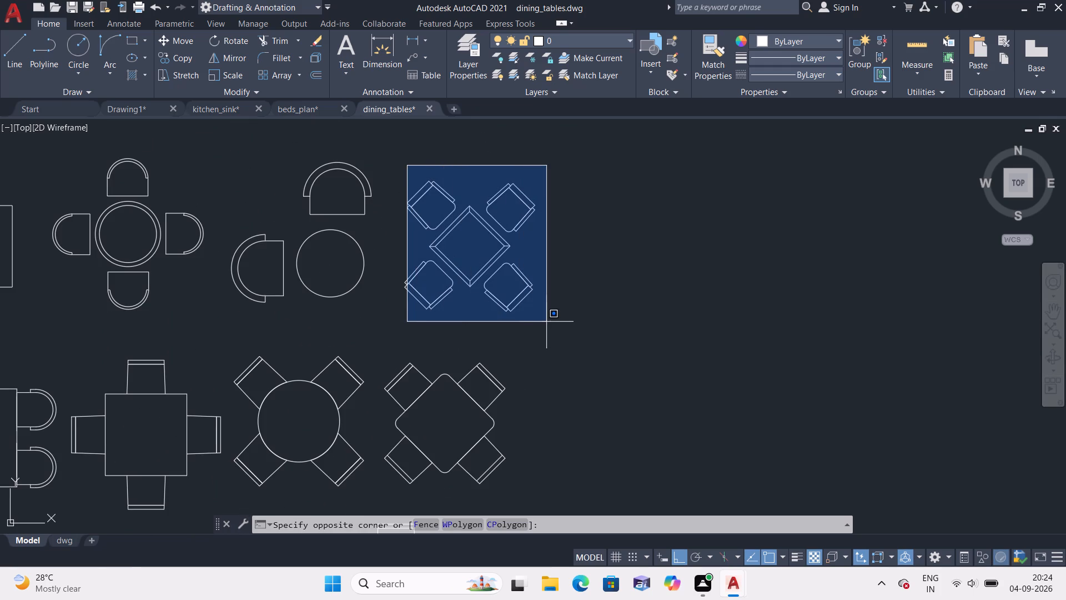
click(390, 158)
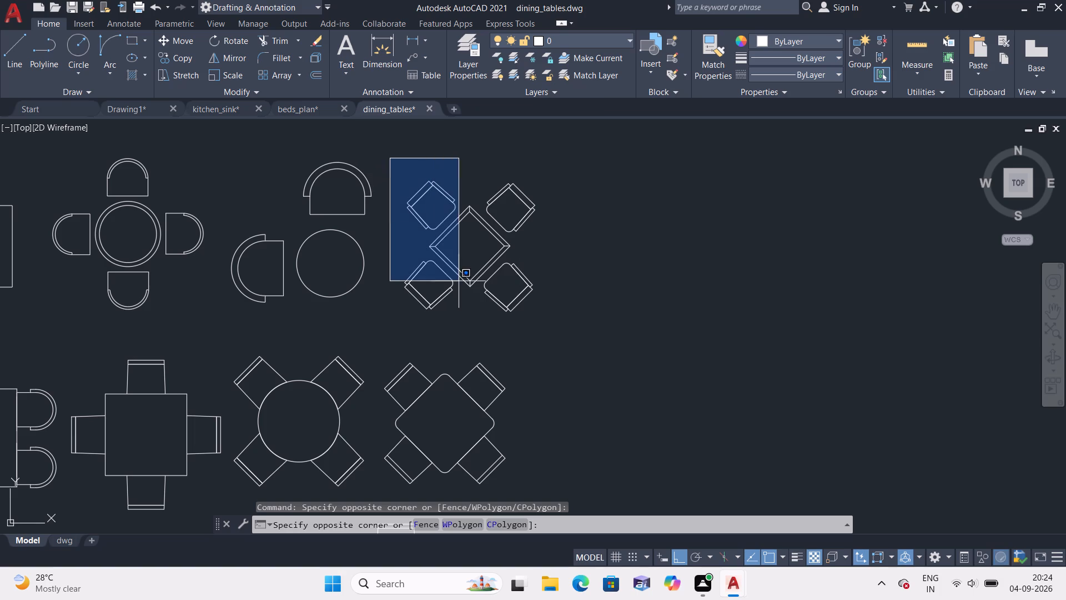
click(566, 326)
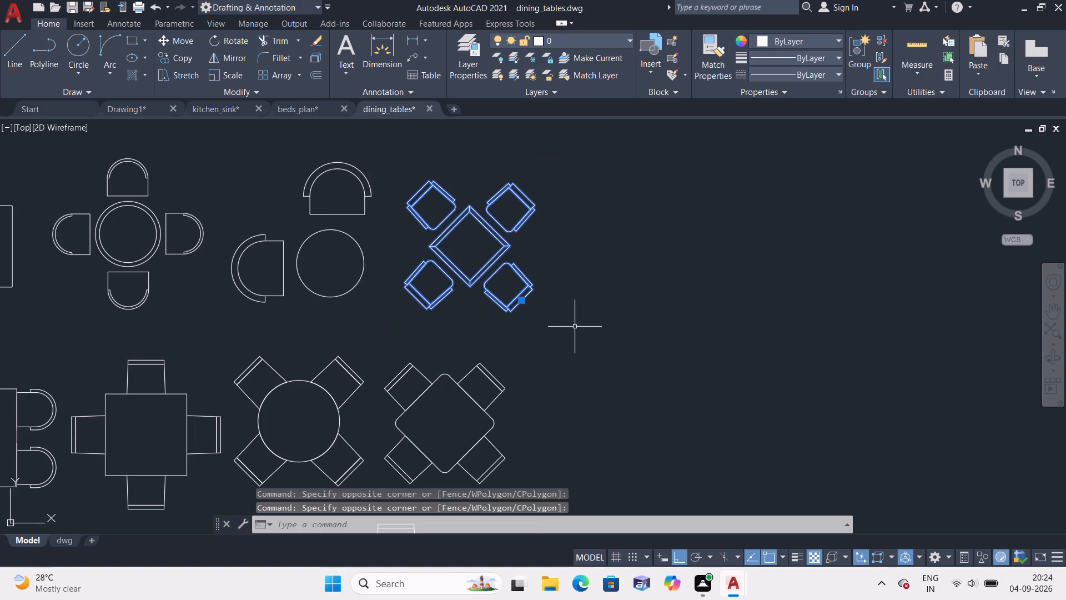
key(ctrl+c)
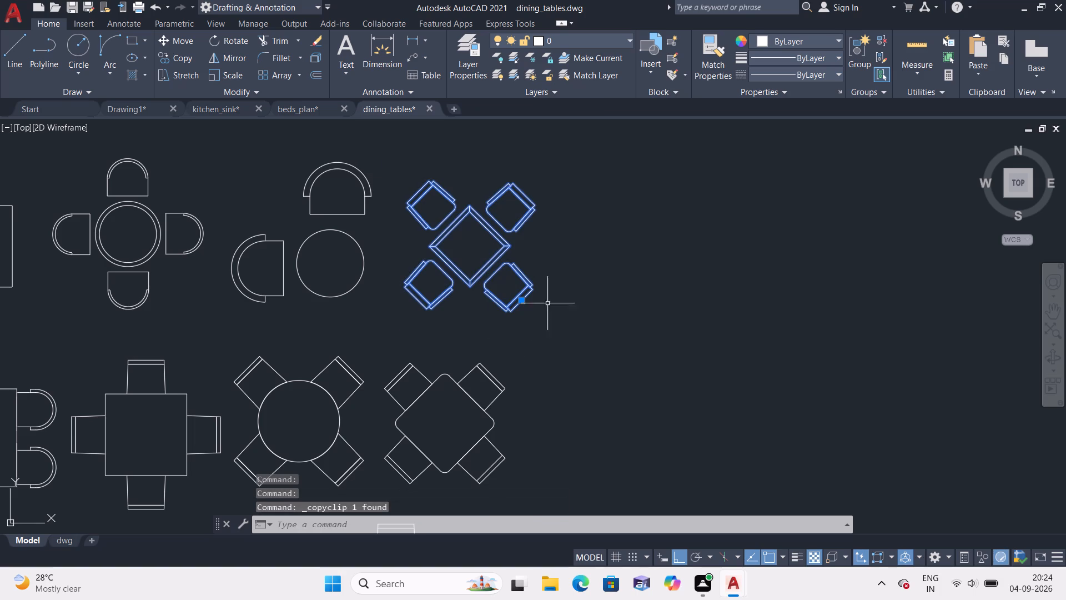
Paste the copied dining set into Drawing1, in the empty space below and between the sink and the bed.
click(149, 104)
scroll(521, 244, down, 1)
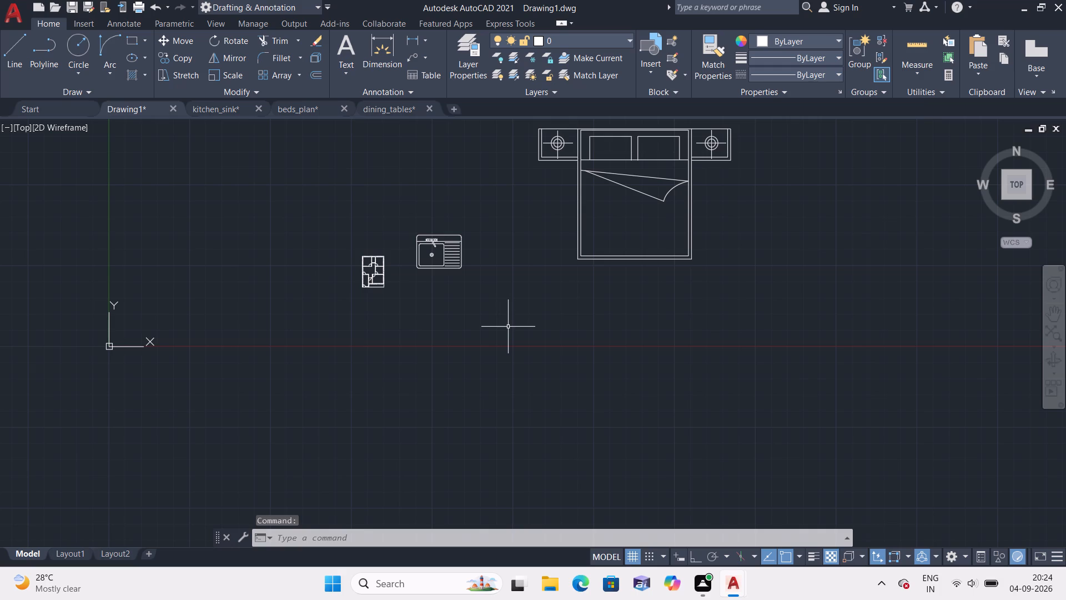
key(ctrl+v)
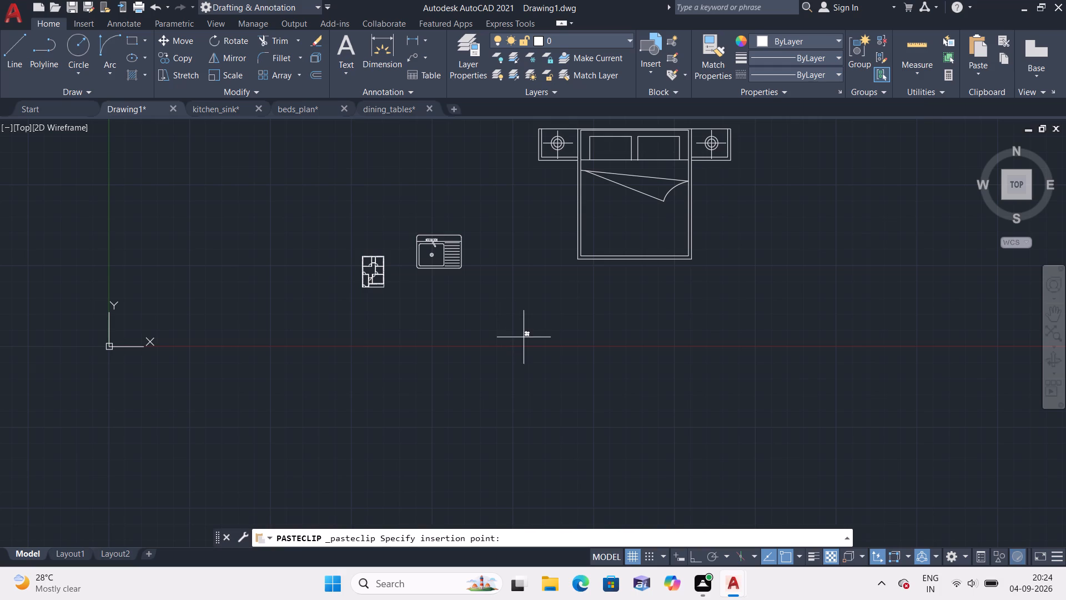
click(529, 329)
scroll(530, 333, up, 4)
scroll(522, 332, down, 1)
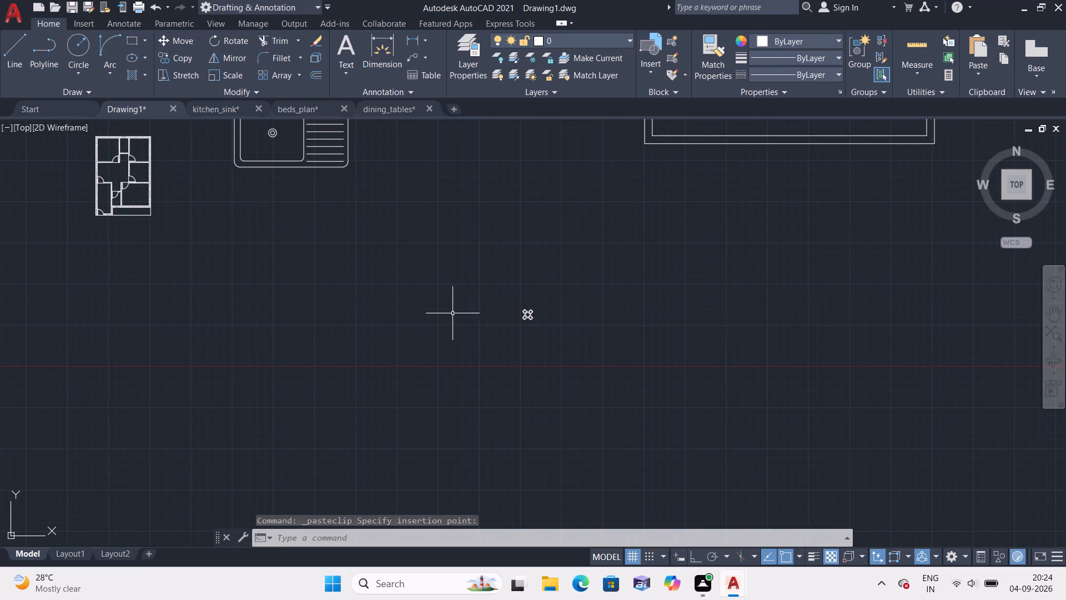
Open the recent drawing cooktop_2.dwg.
click(12, 26)
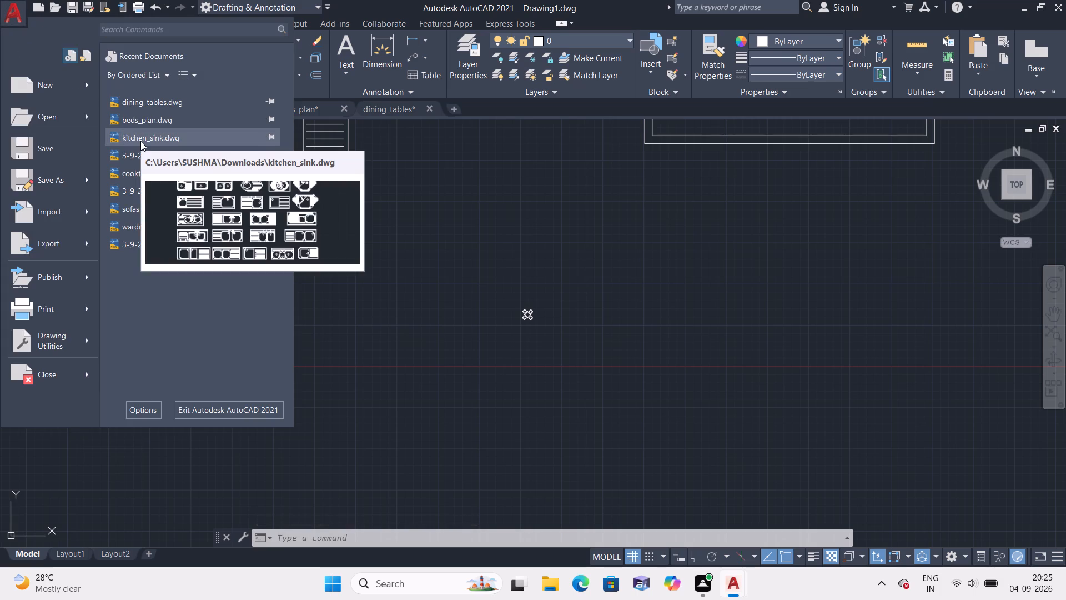
click(131, 174)
scroll(304, 216, down, 1)
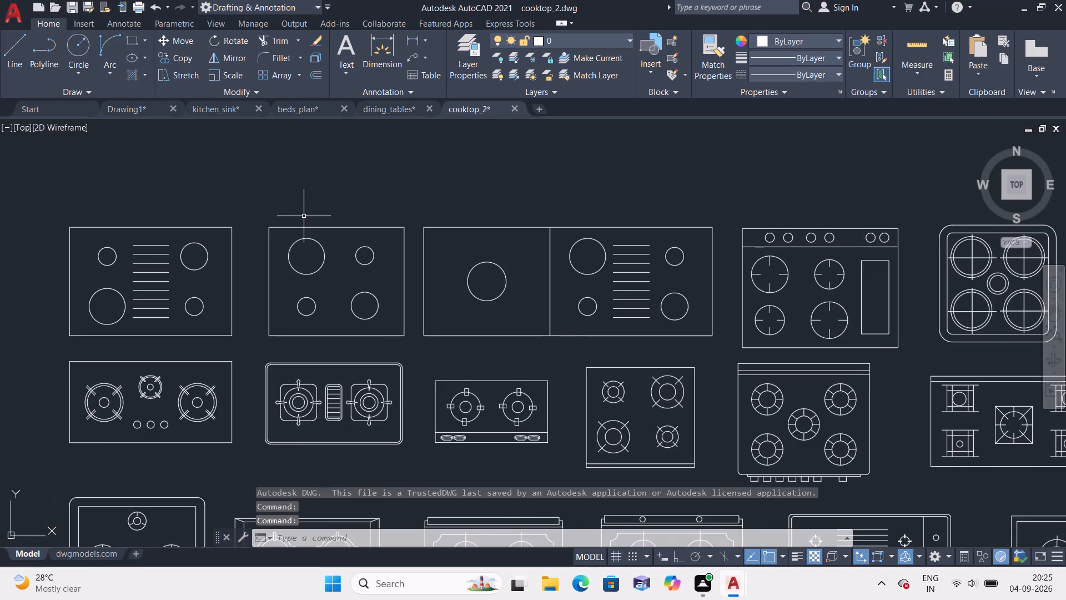
Copy the first cooktop in the top row, with four burners and a central grille of lines, to the clipboard.
scroll(304, 216, down, 2)
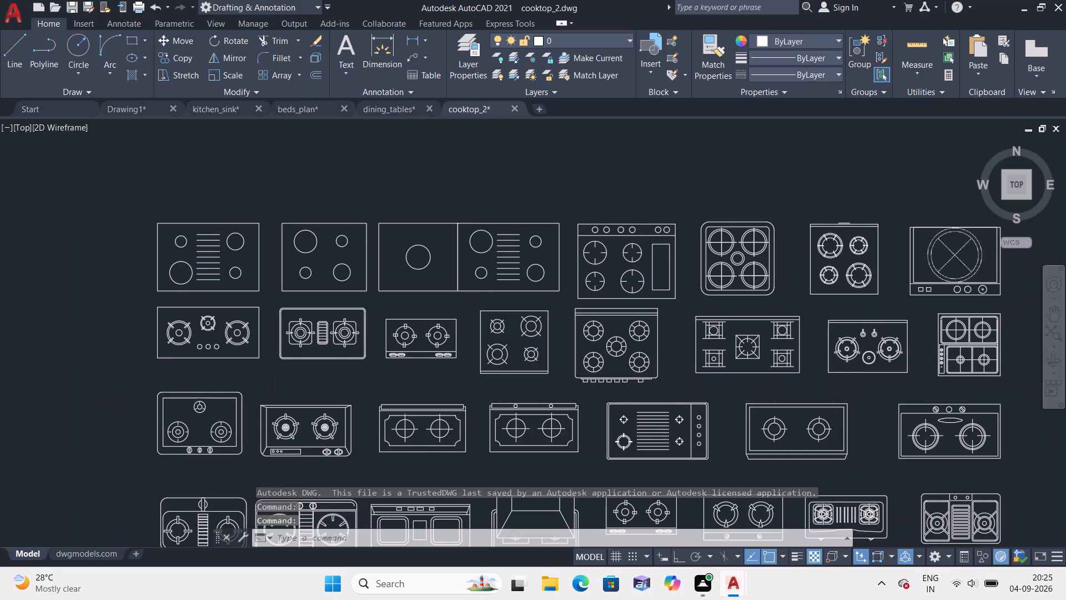
middle_drag(304, 216, 300, 171)
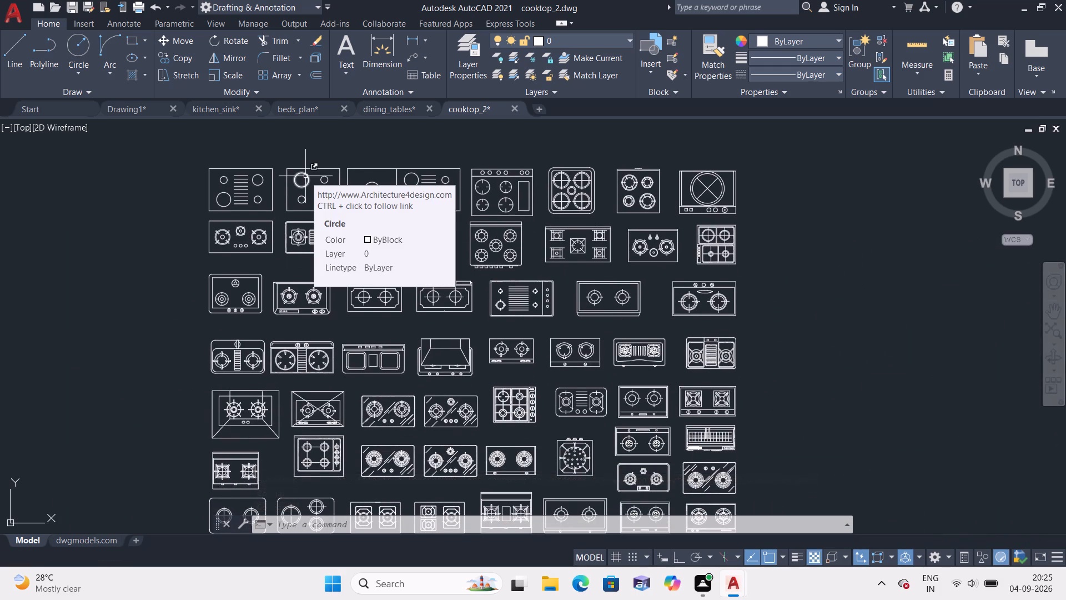
scroll(287, 186, up, 2)
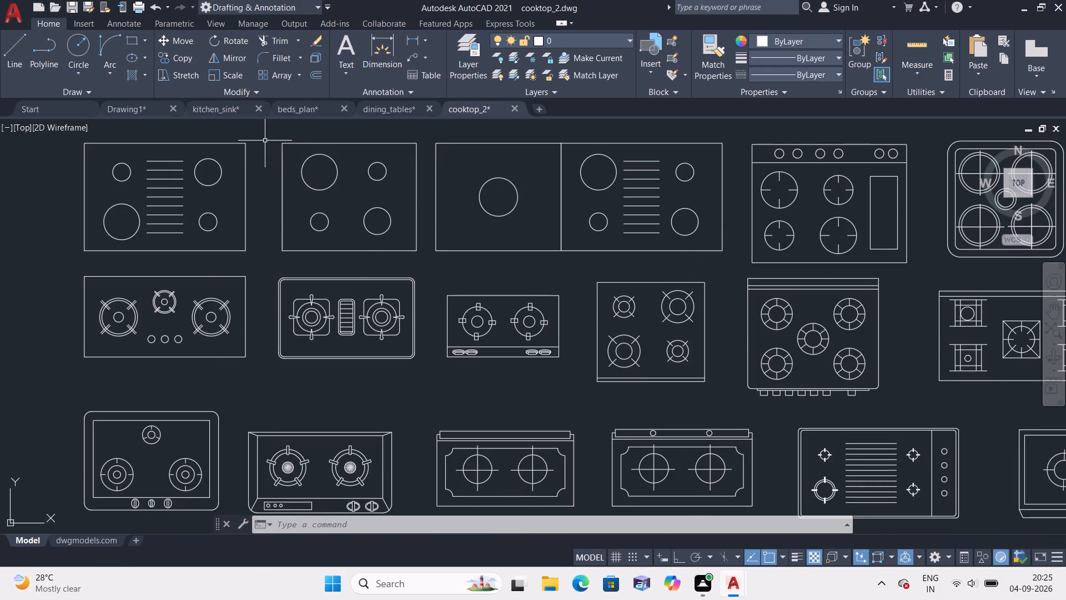
scroll(175, 158, down, 2)
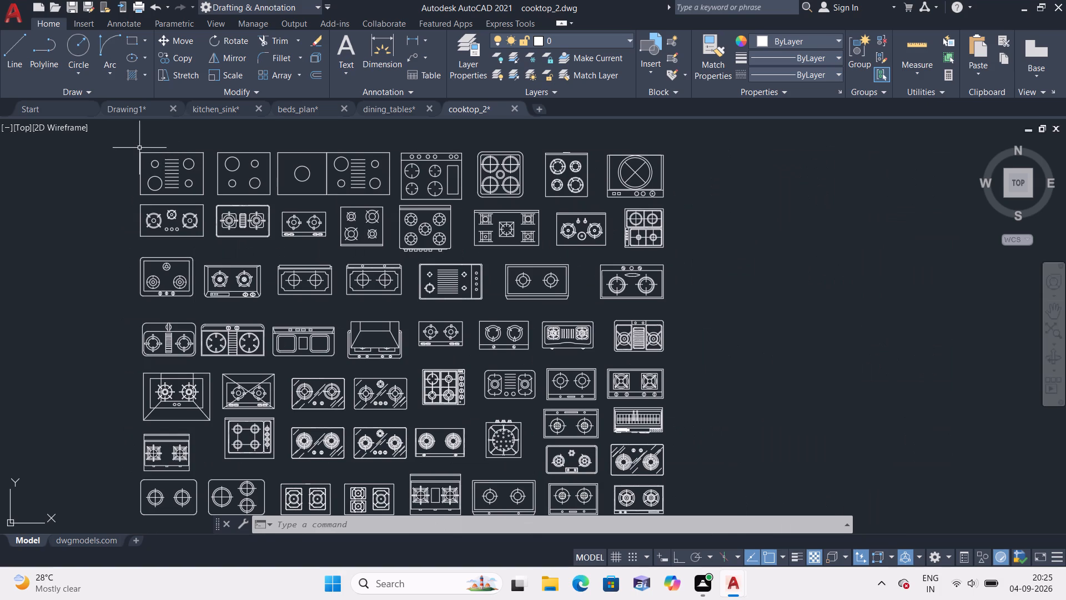
click(139, 147)
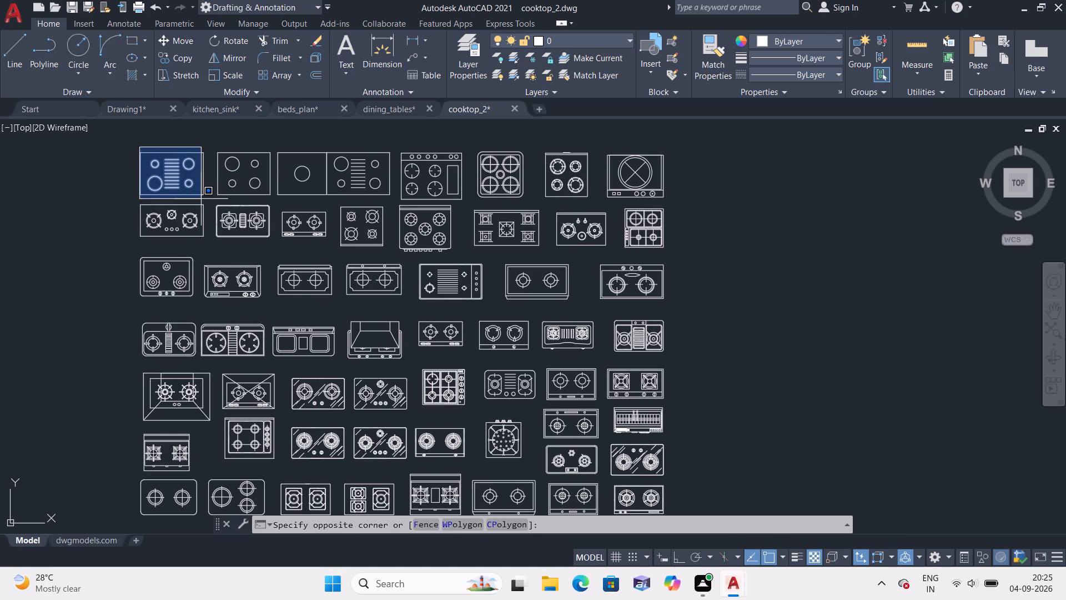
click(207, 199)
scroll(124, 187, up, 3)
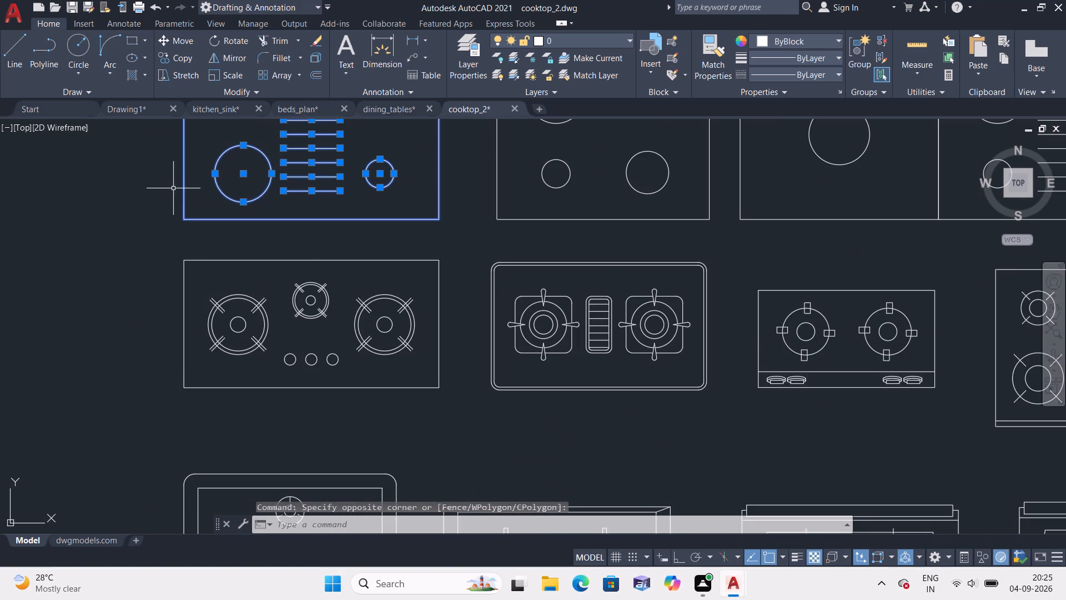
scroll(153, 187, down, 2)
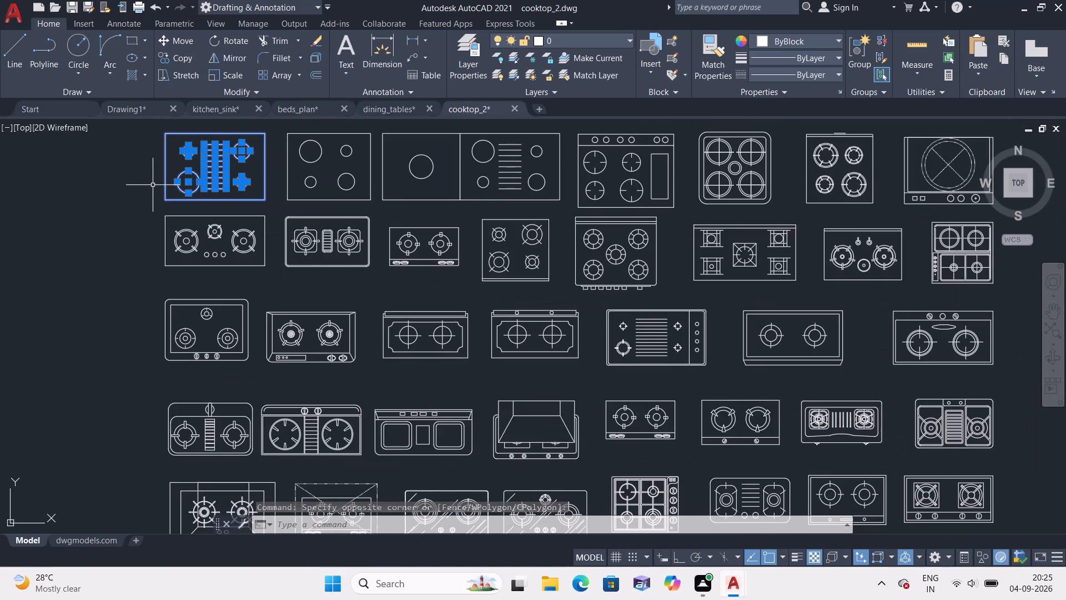
key(ctrl+c)
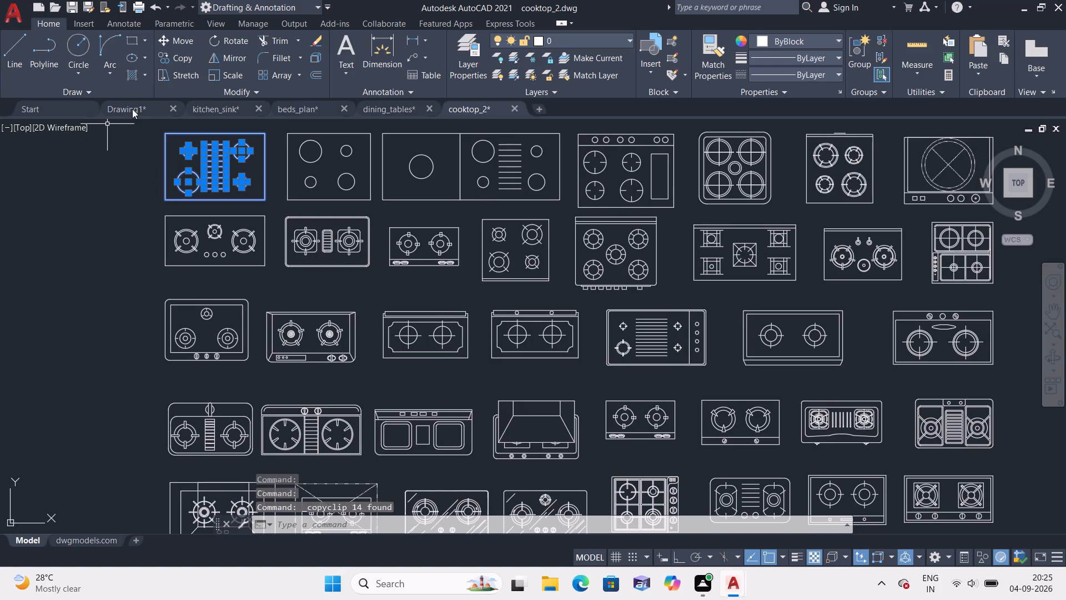
Paste the copied cooktop into Drawing1, in the empty space just below the kitchen sink.
click(132, 108)
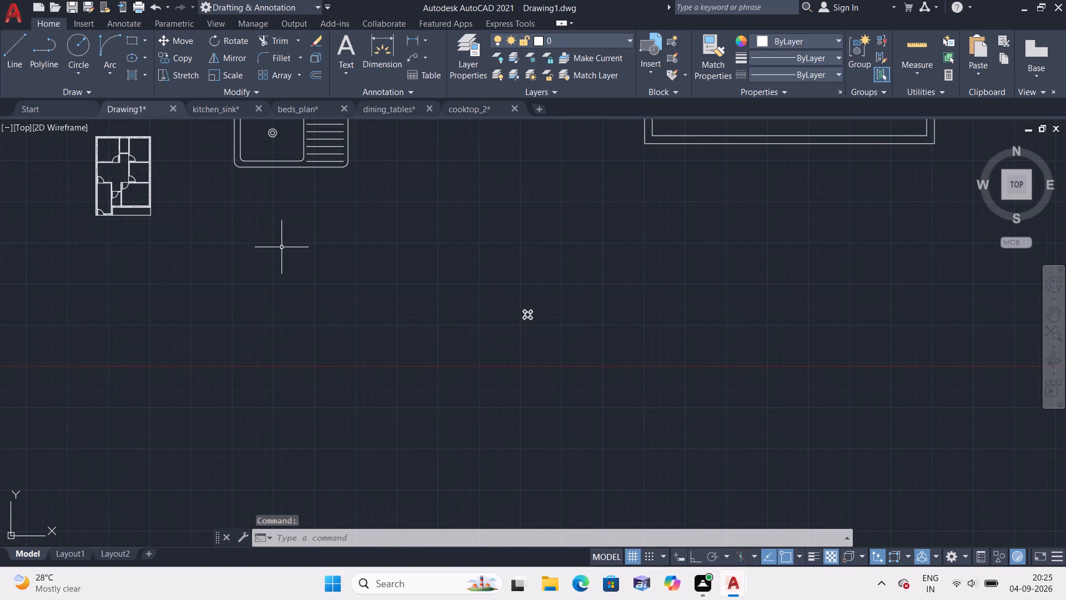
key(ctrl+v)
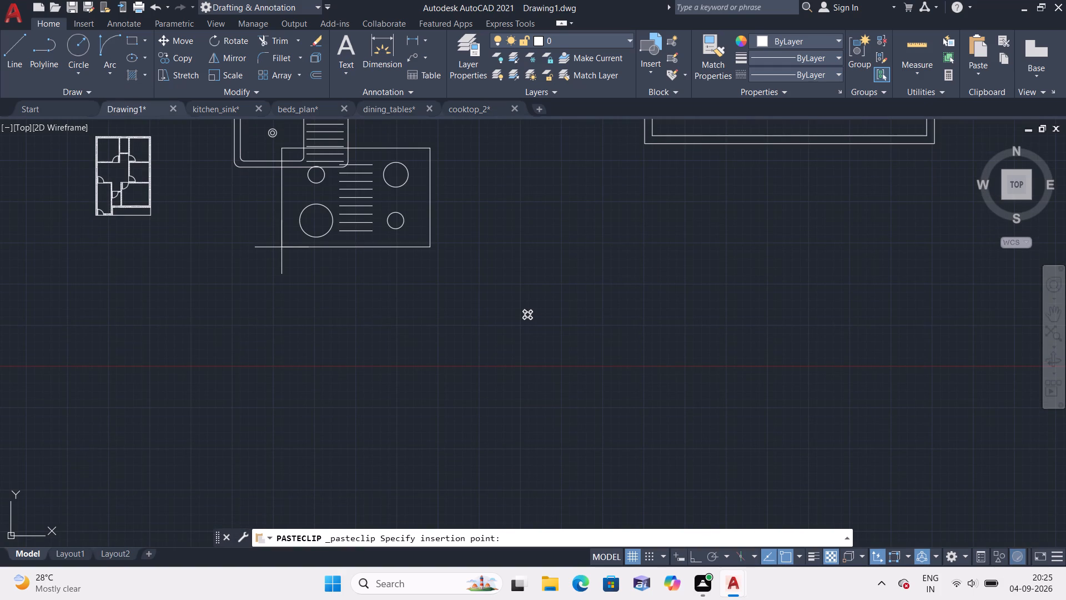
click(267, 329)
scroll(110, 216, down, 1)
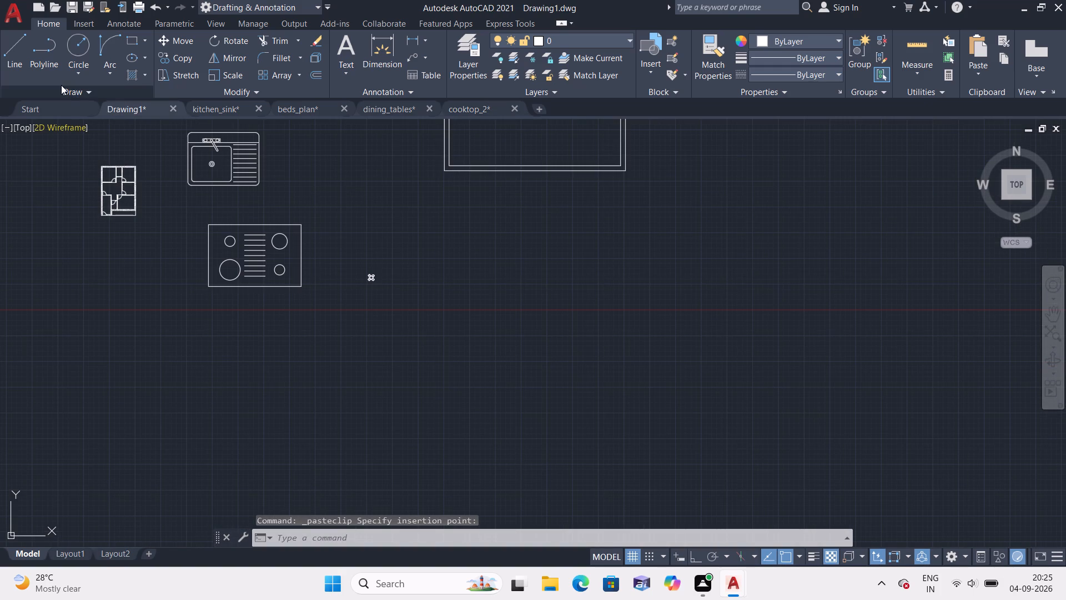
Open the recent drawing sofas (3).dwg.
click(14, 13)
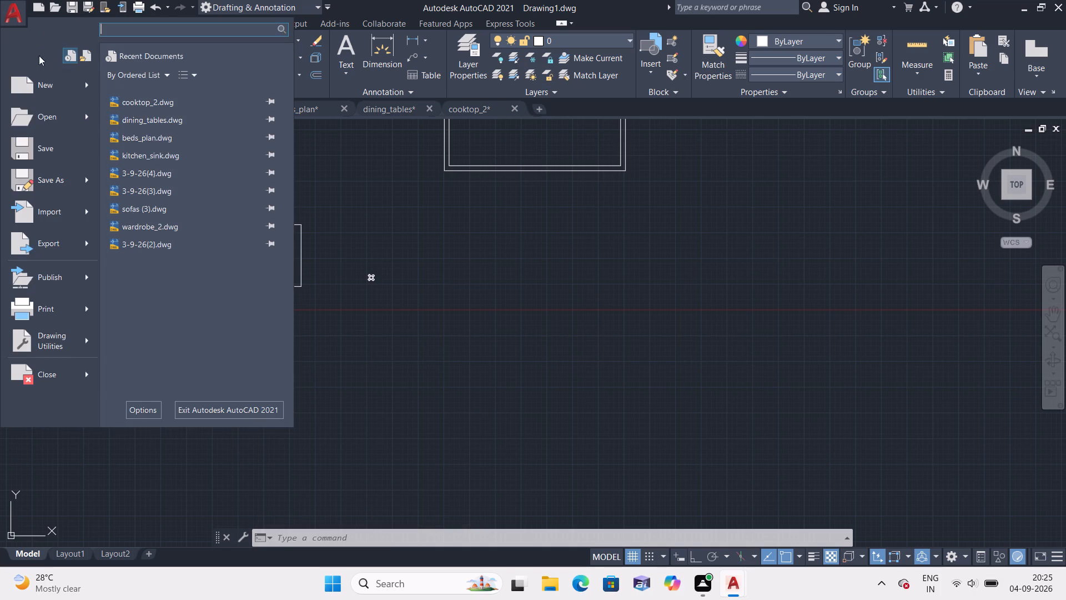
click(151, 212)
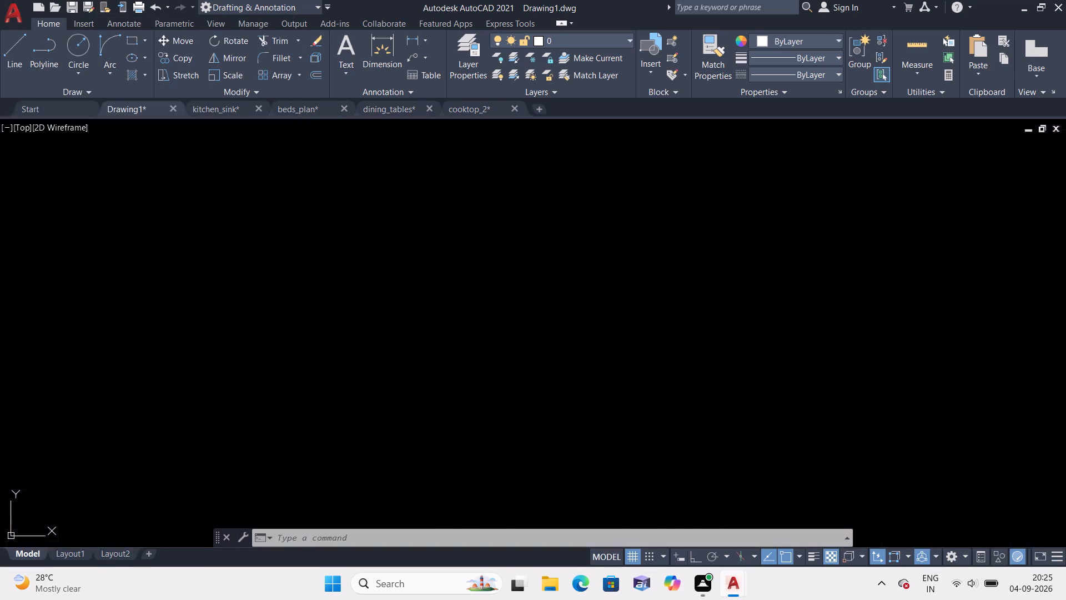
Copy the last sofa in the third row, the striped one with two cushions, to the clipboard.
scroll(156, 217, down, 3)
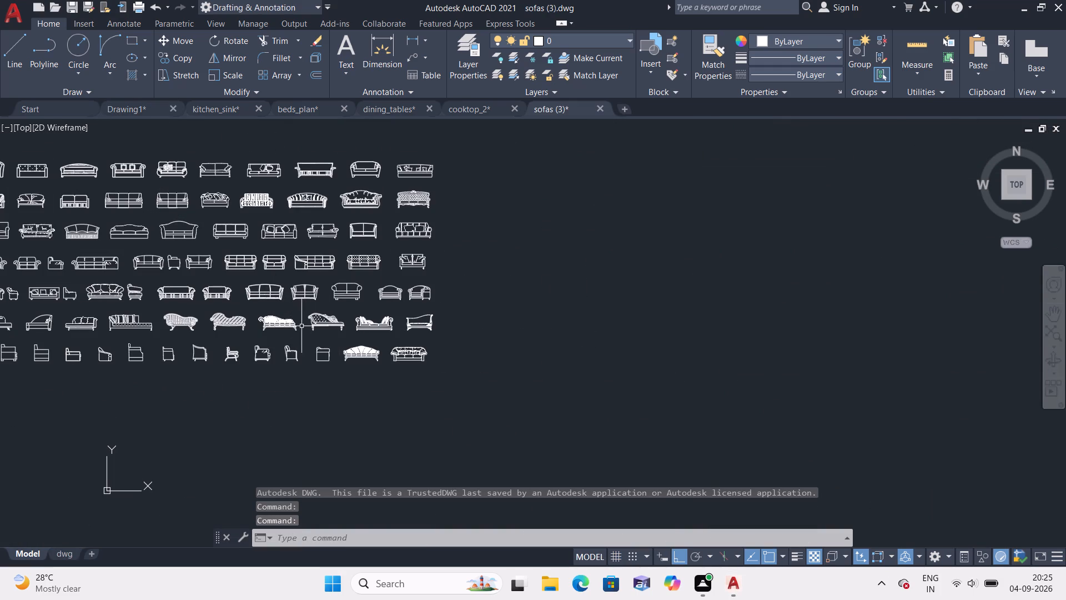
middle_drag(507, 286, 656, 246)
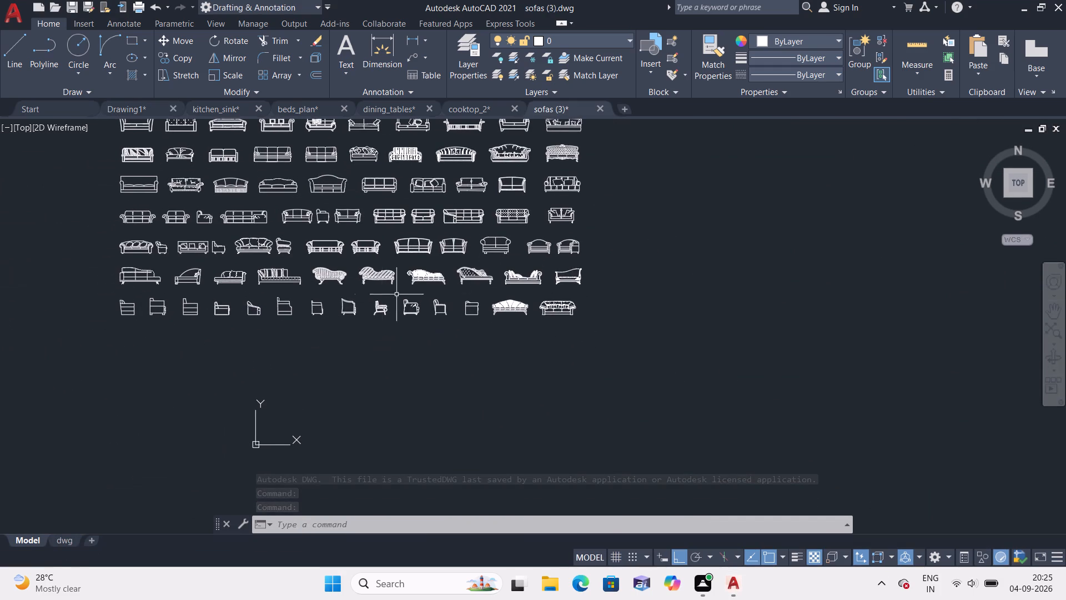
middle_drag(315, 331, 331, 373)
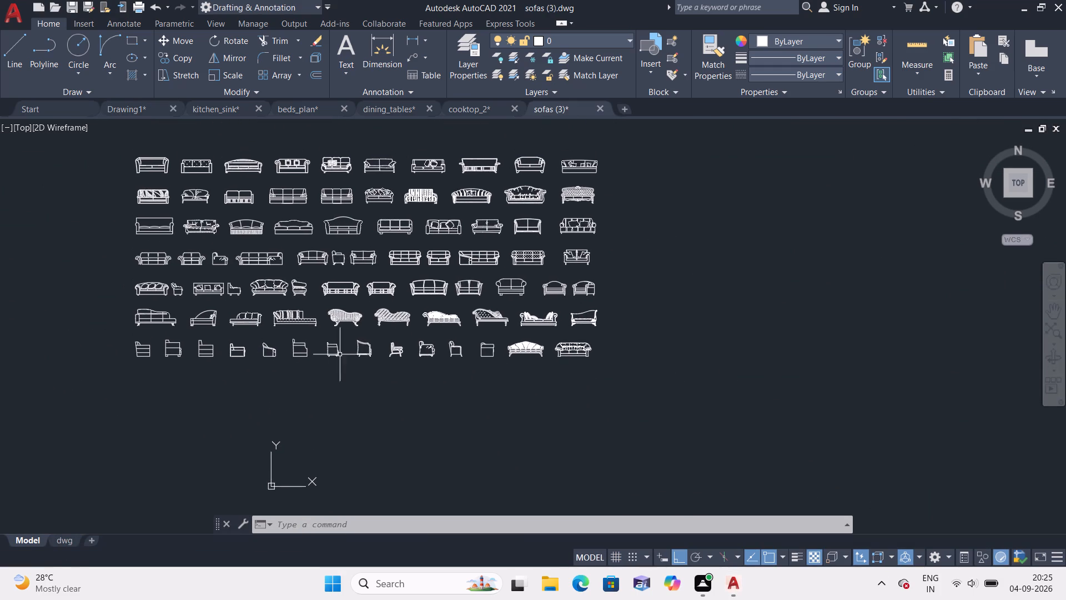
scroll(466, 212, up, 3)
scroll(467, 211, down, 2)
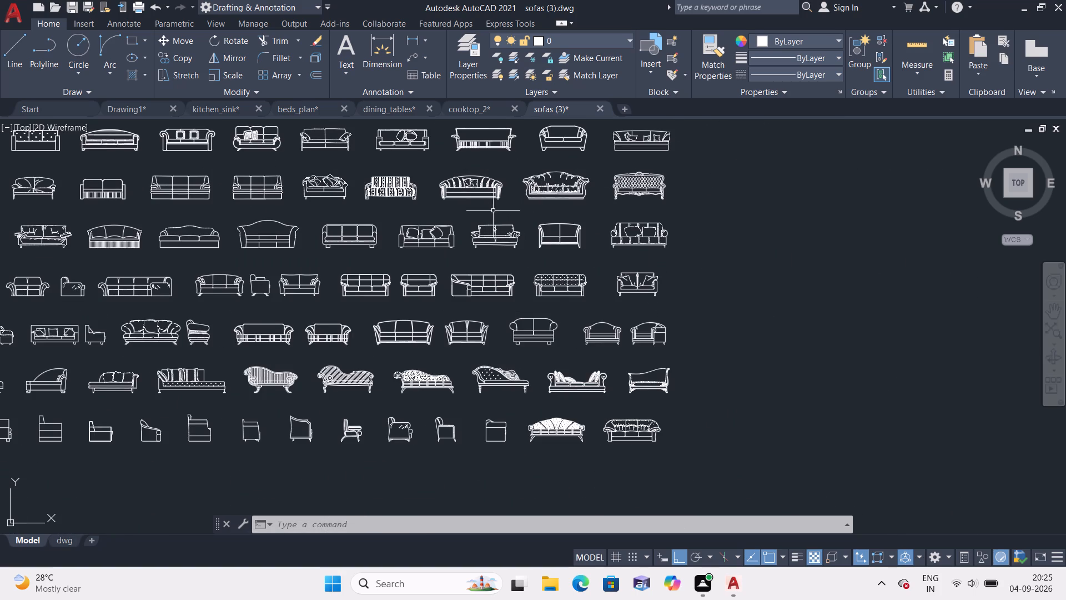
scroll(602, 230, up, 2)
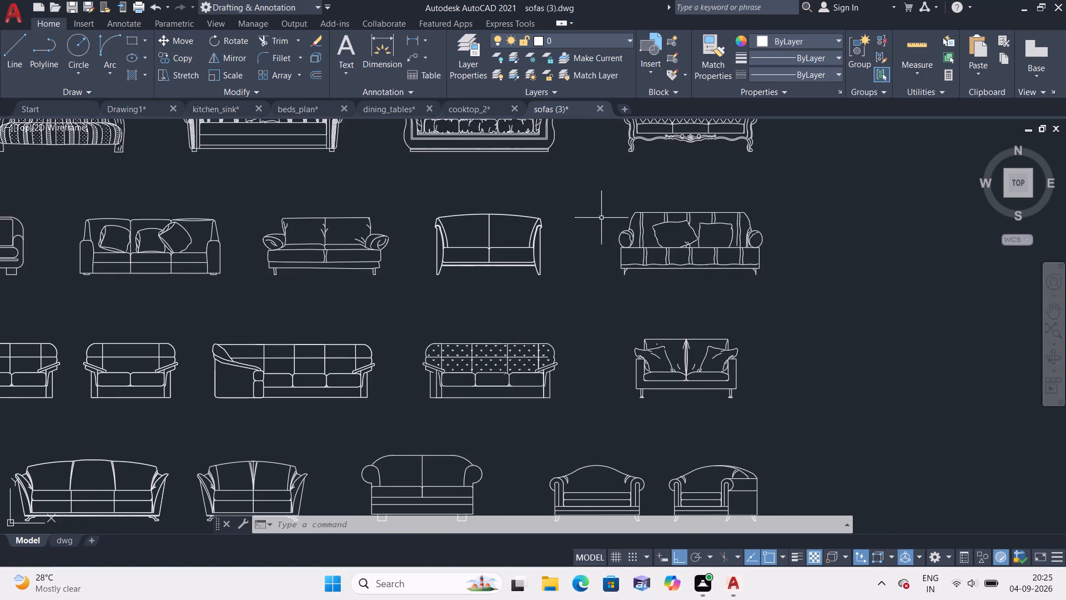
click(606, 211)
click(778, 291)
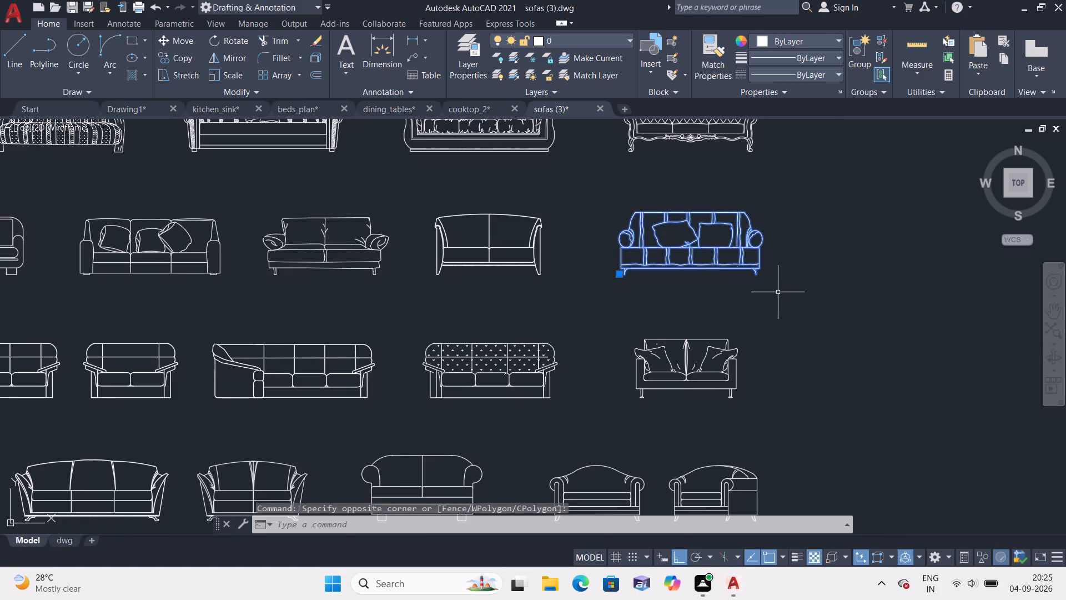
key(ctrl+c)
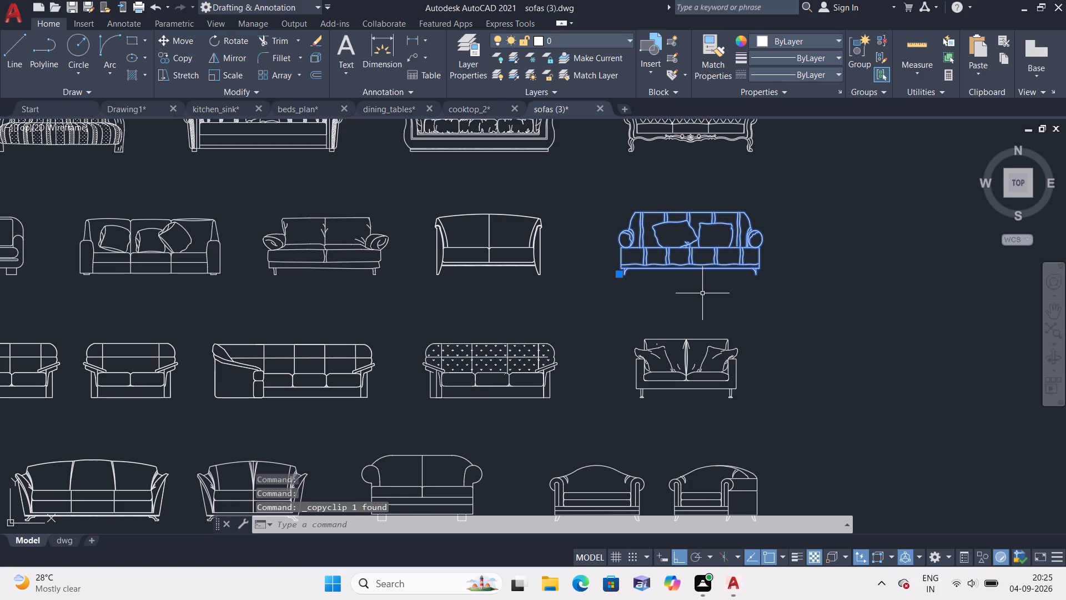
Paste the copied sofa into Drawing1, in the empty space just below the bed.
click(142, 111)
scroll(207, 176, down, 1)
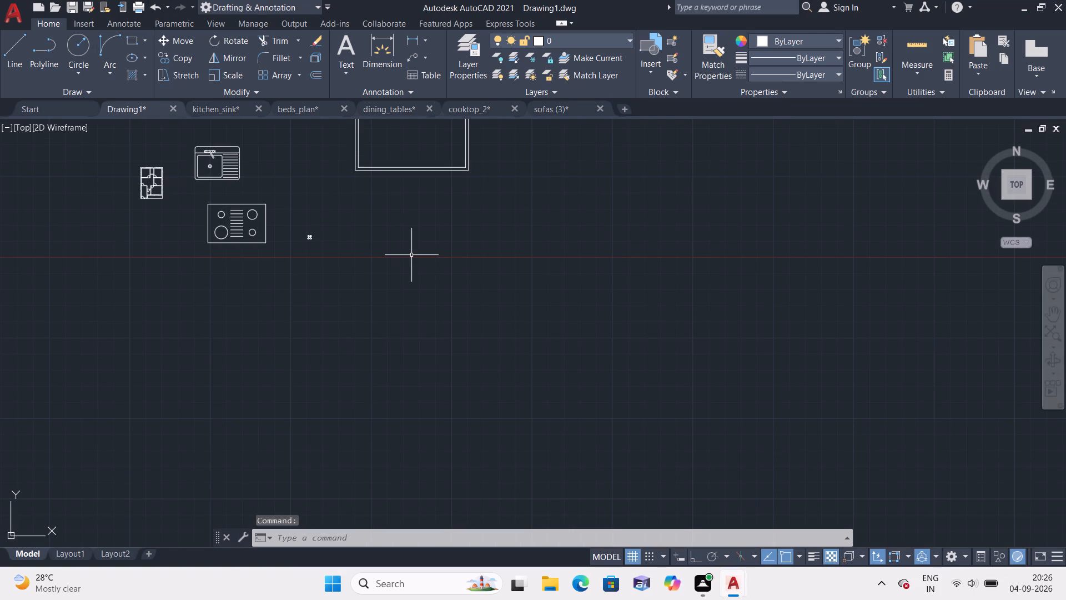
key(ctrl+v)
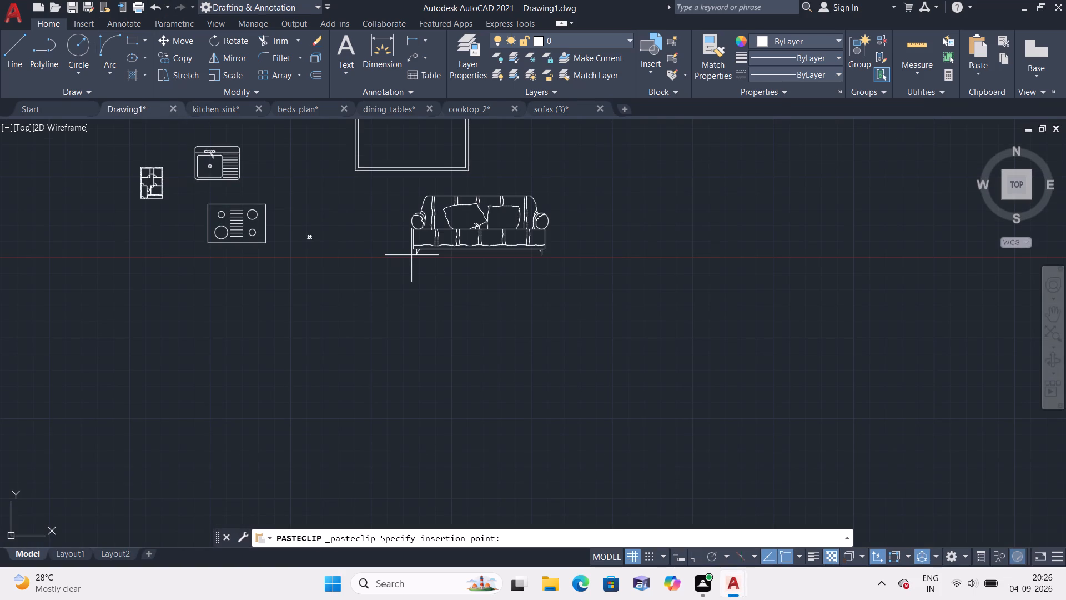
click(411, 255)
scroll(158, 161, down, 1)
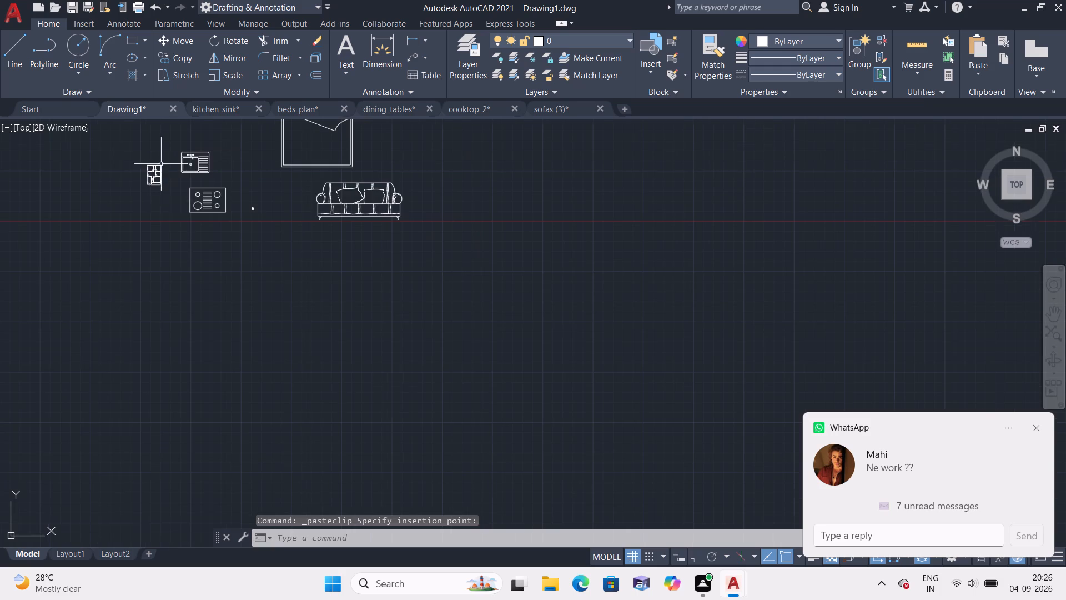
scroll(292, 238, down, 1)
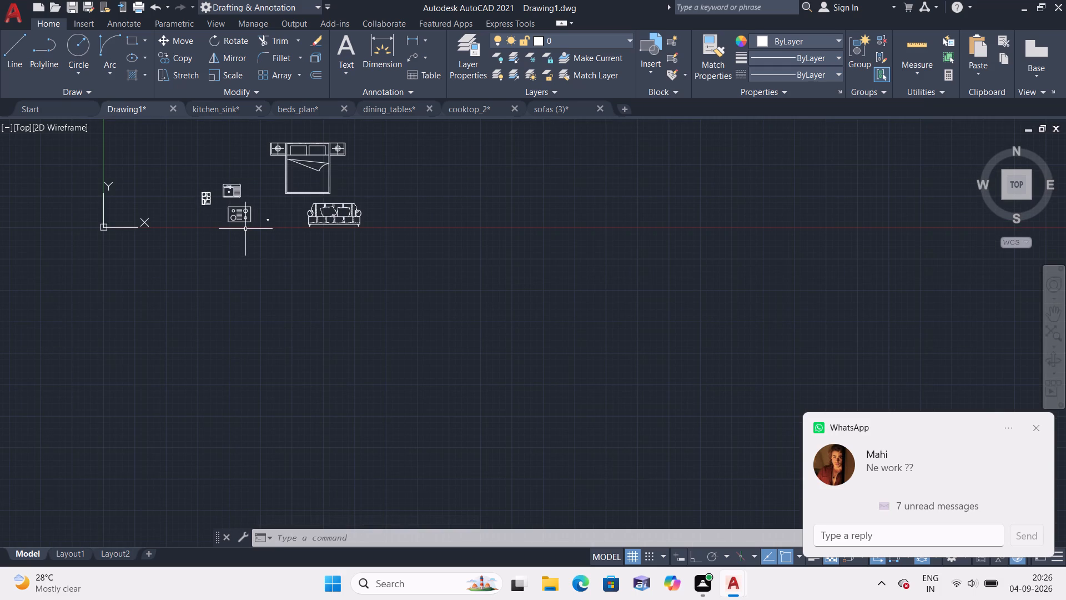
middle_click(167, 264)
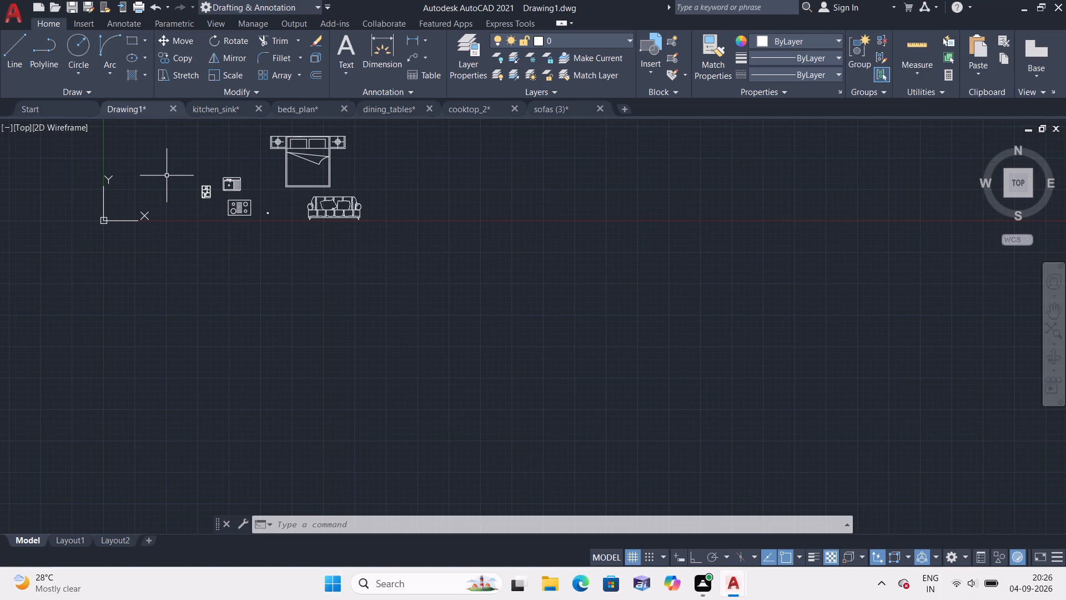
Close the source drawings kitchen_sink, dining_tables, beds_plan, sofas (3) and cooktop_2, saving the changes to each.
click(257, 104)
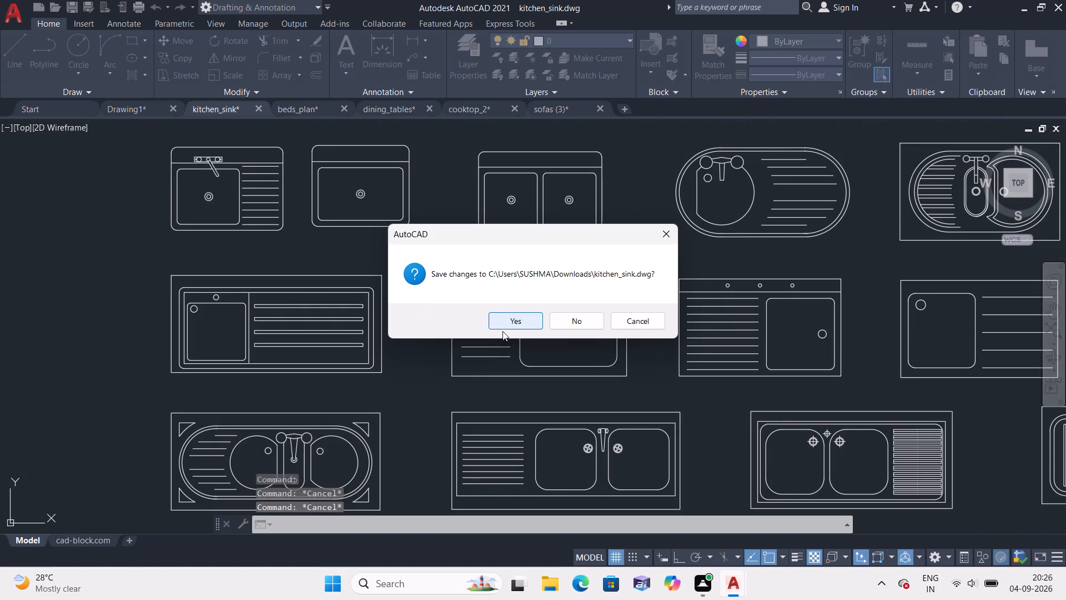
click(511, 318)
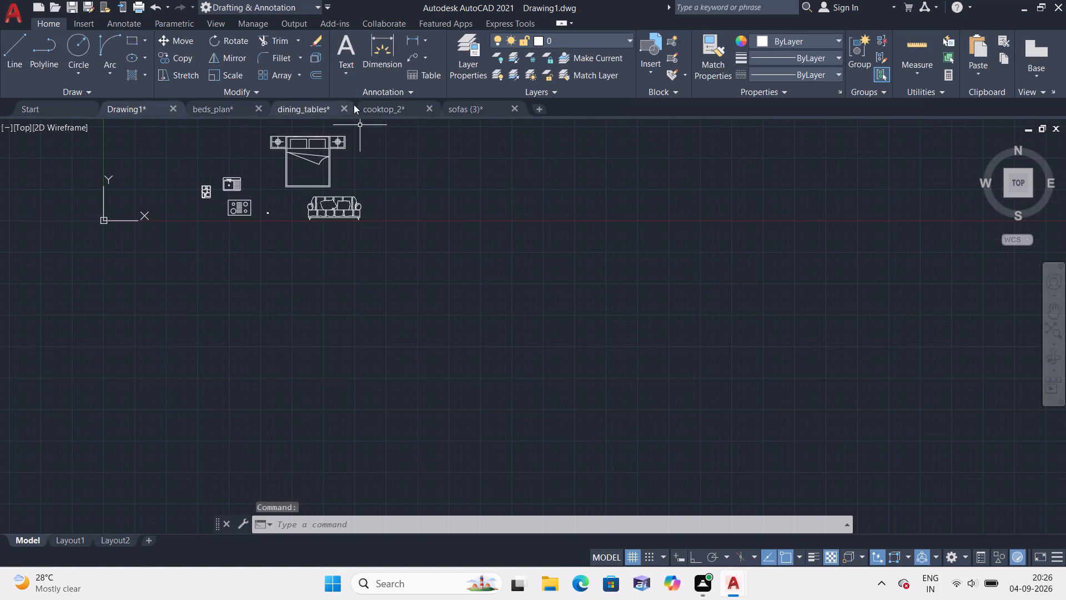
click(344, 109)
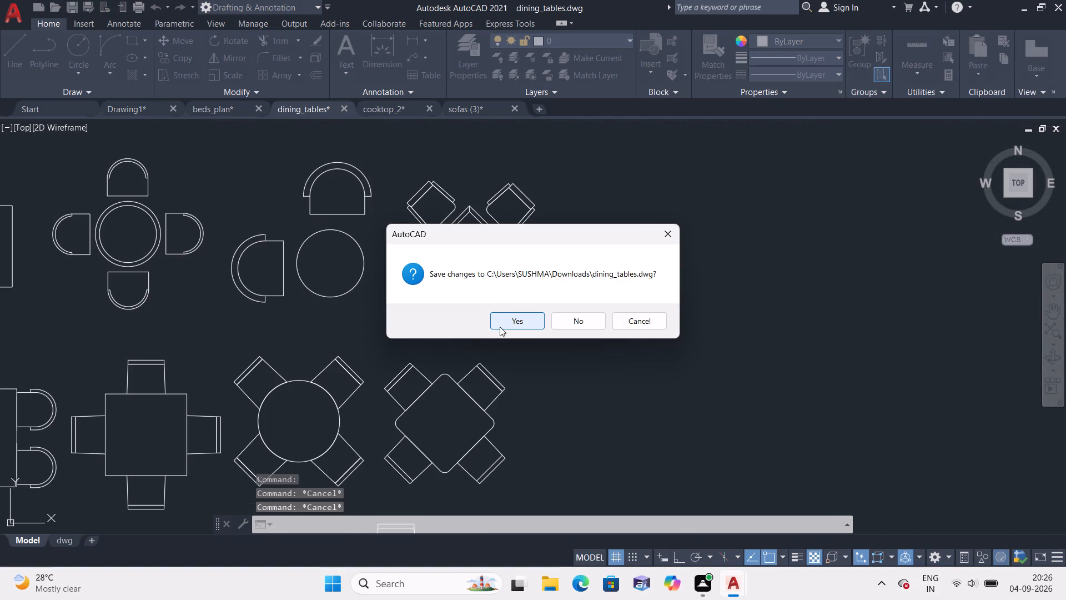
click(501, 325)
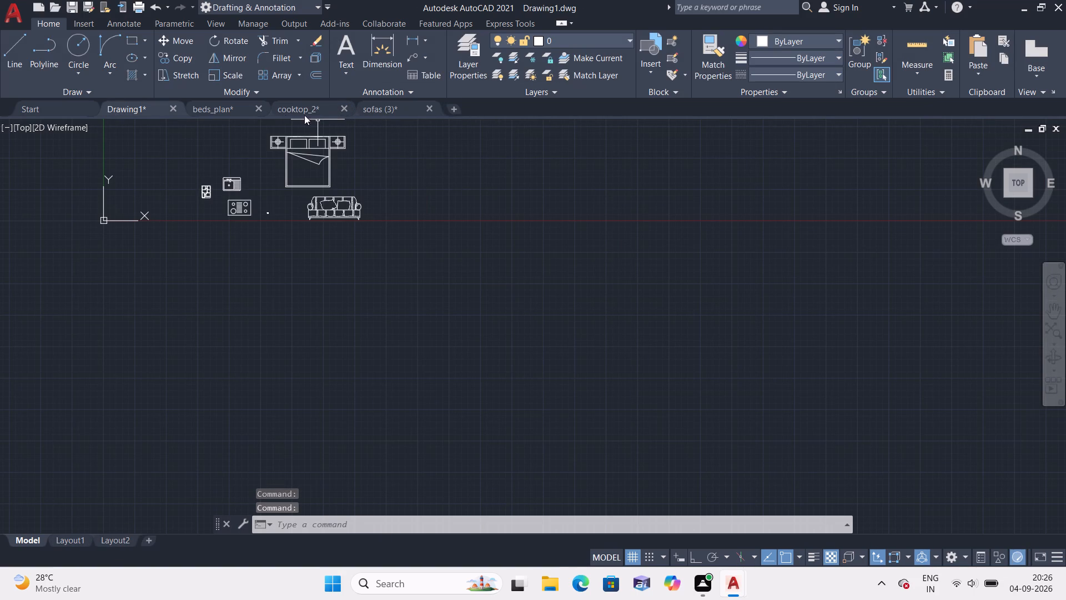
click(260, 107)
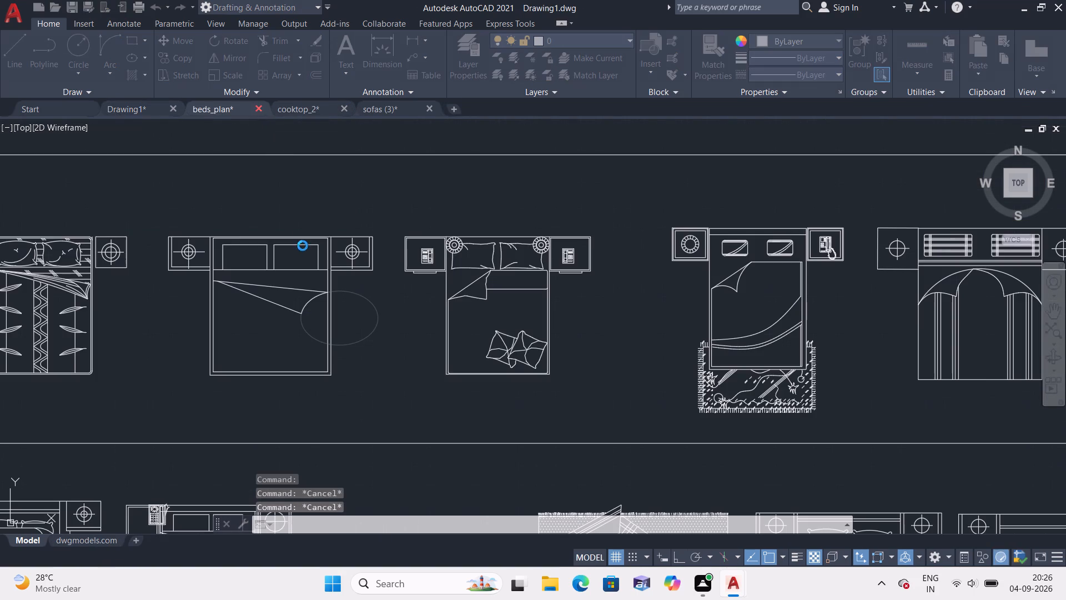
click(494, 317)
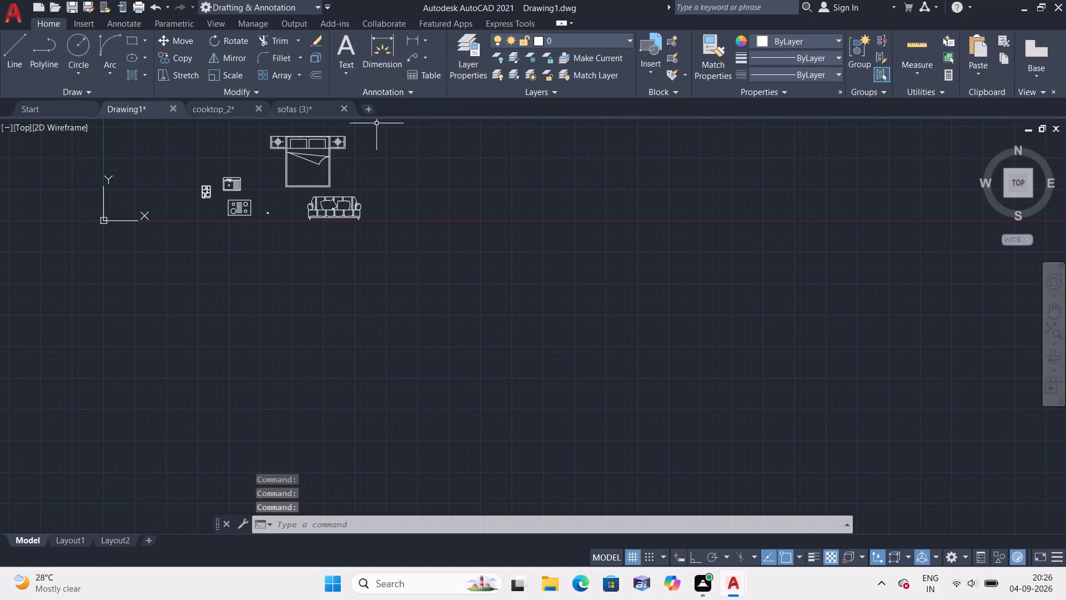
click(340, 107)
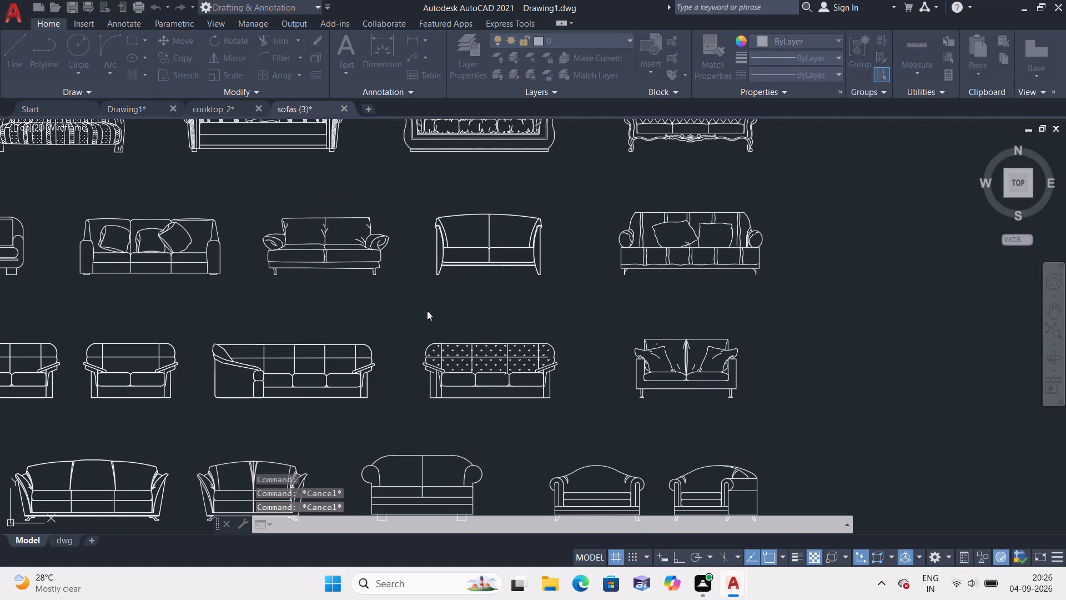
click(519, 318)
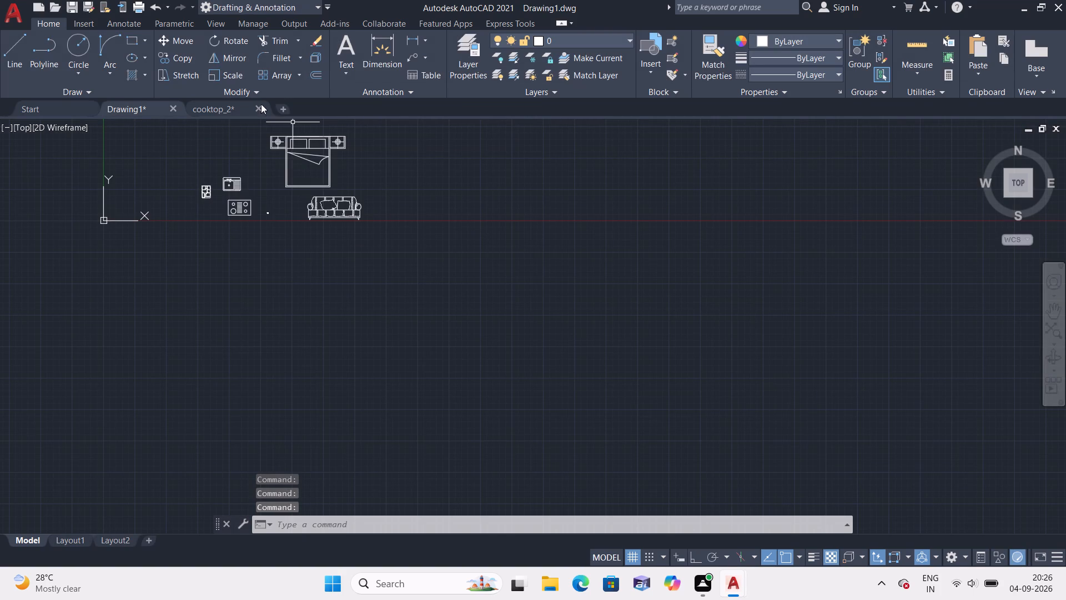
click(263, 109)
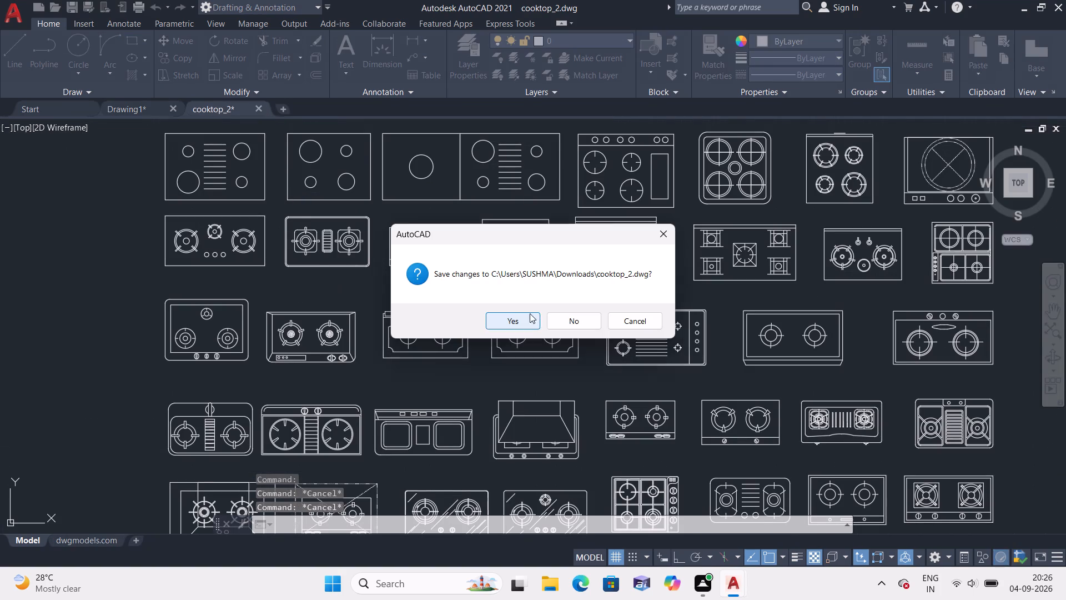
click(511, 318)
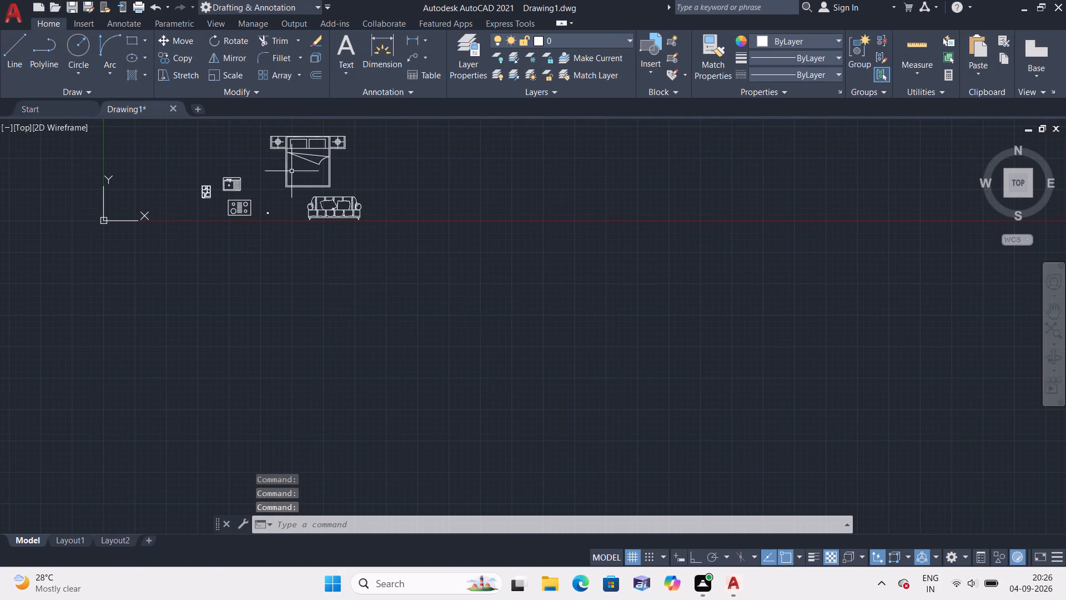
Insert the recently used Toilet block in the empty area well to the right of the sofa.
scroll(235, 145, down, 1)
scroll(276, 204, up, 1)
middle_drag(243, 191, 253, 231)
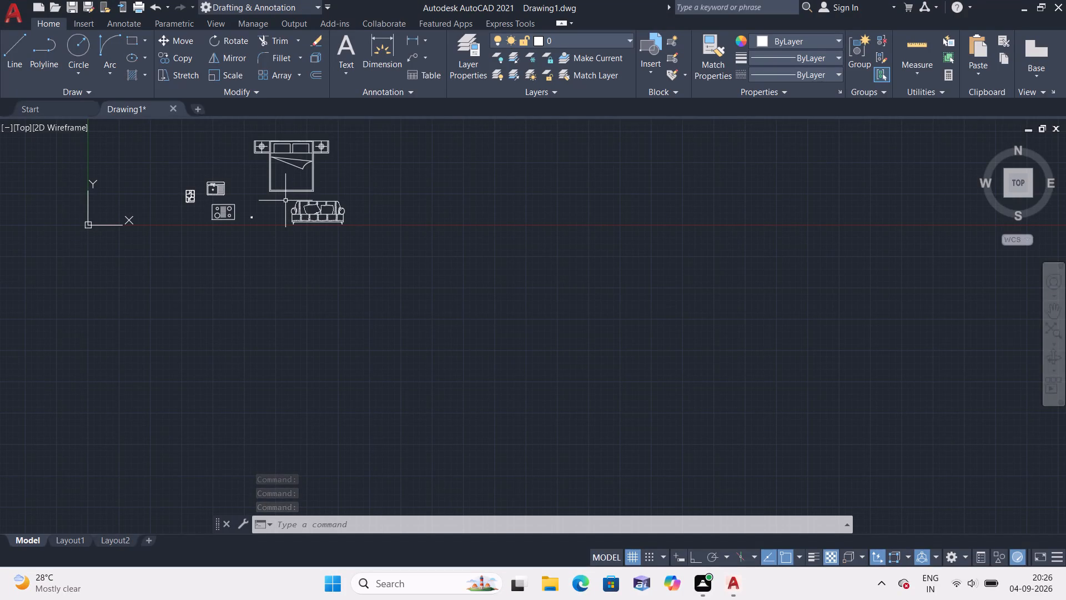
text(i)
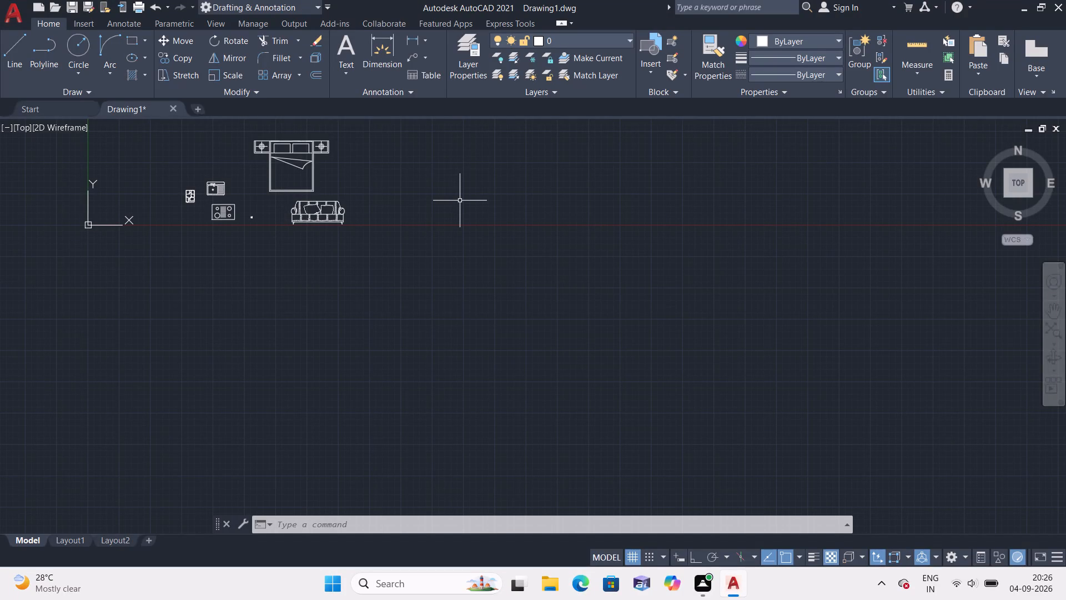
key(space)
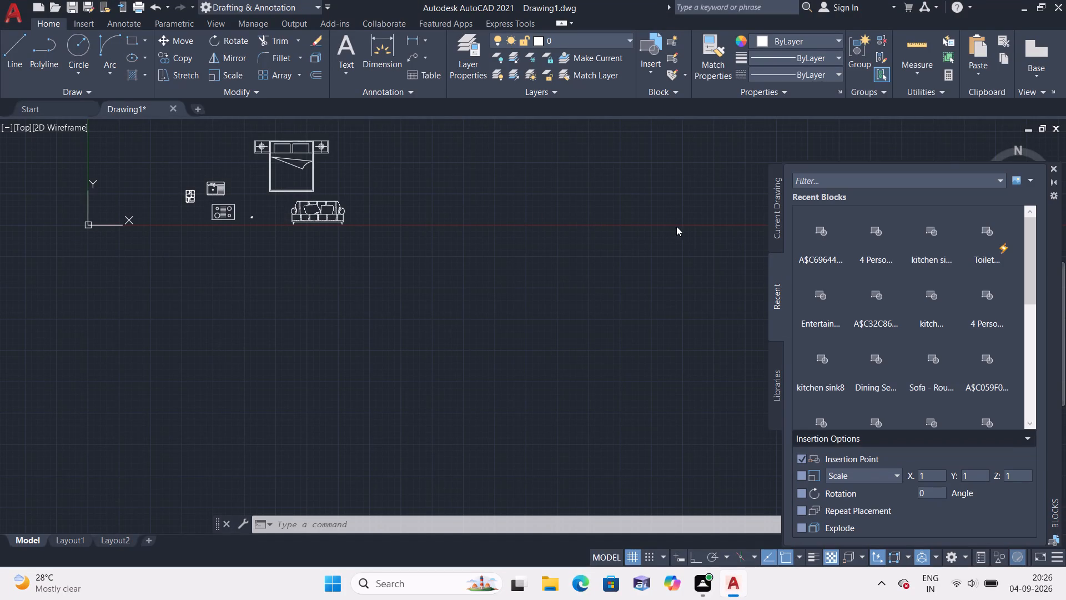
click(984, 231)
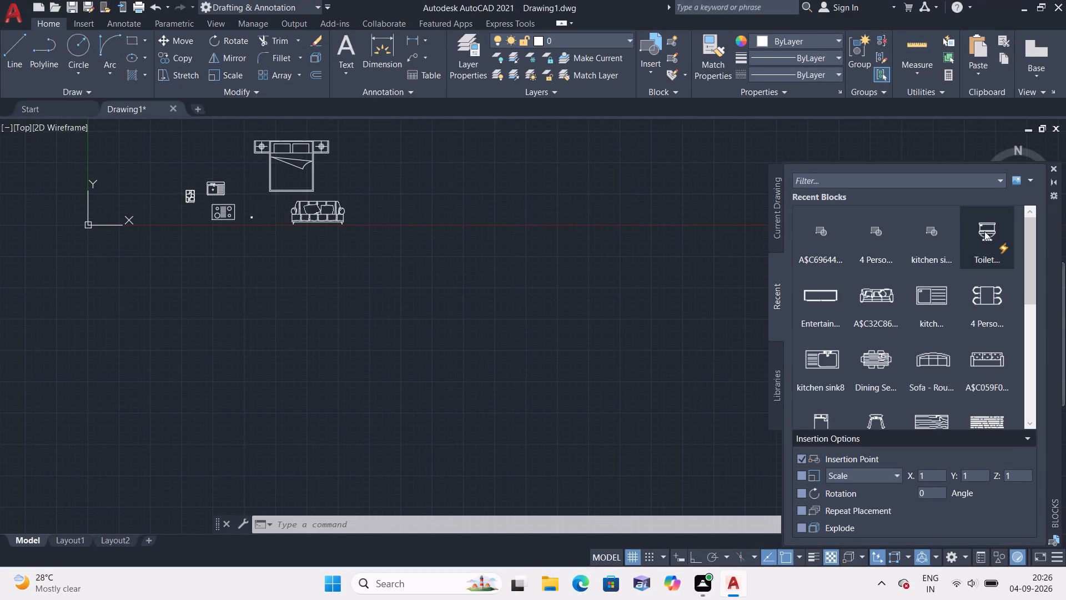
click(566, 224)
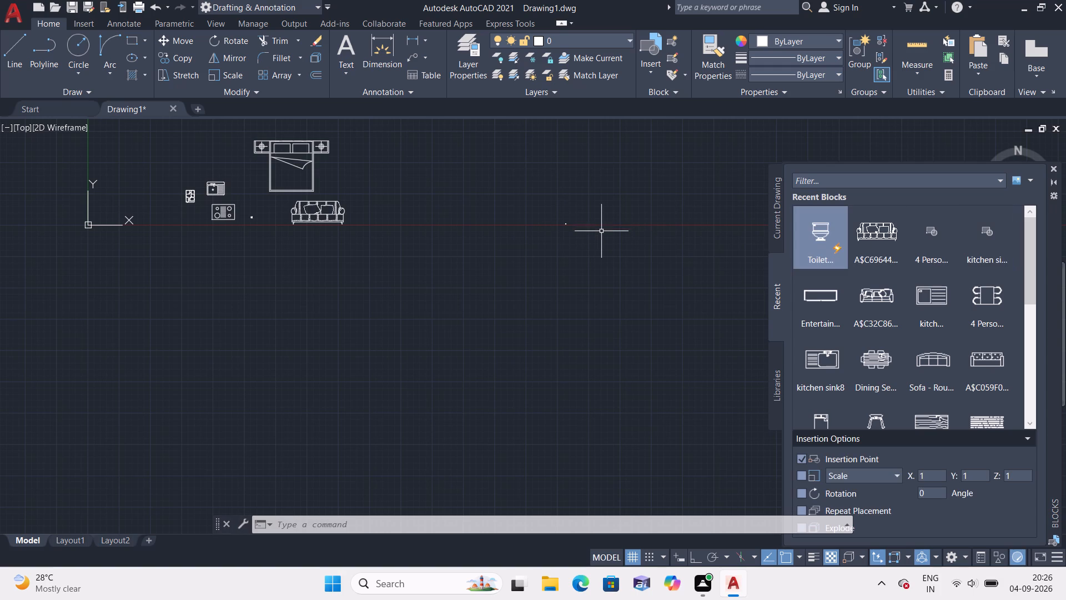
Inspect the placed toilet, browse the remaining recent blocks and close the block library.
scroll(601, 234, up, 3)
scroll(470, 198, up, 3)
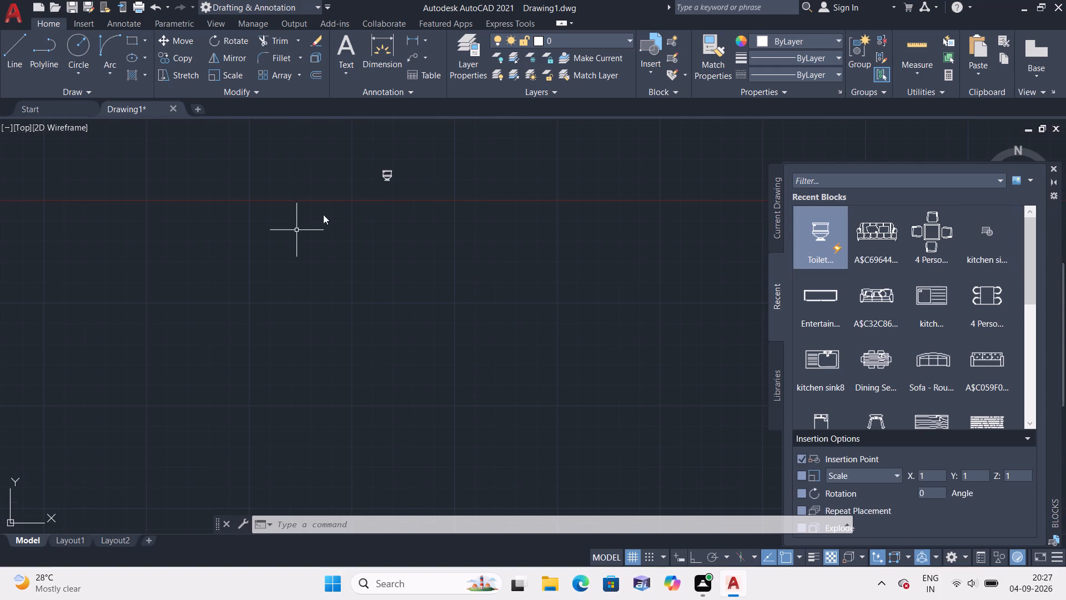
scroll(350, 165, up, 1)
scroll(566, 216, down, 2)
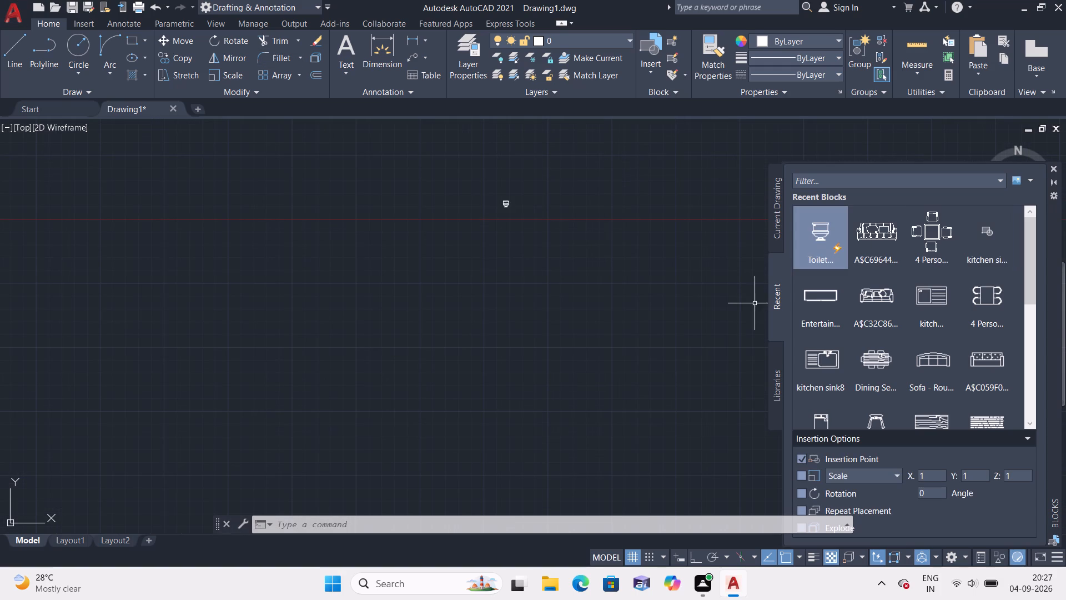
scroll(645, 289, down, 1)
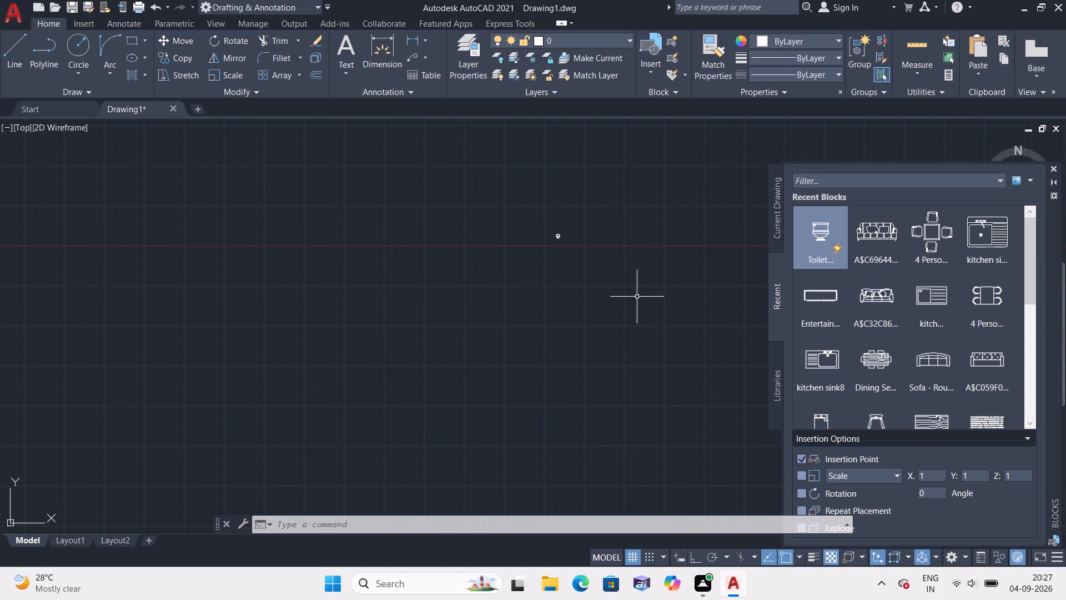
middle_drag(633, 293, 594, 271)
scroll(826, 344, down, 3)
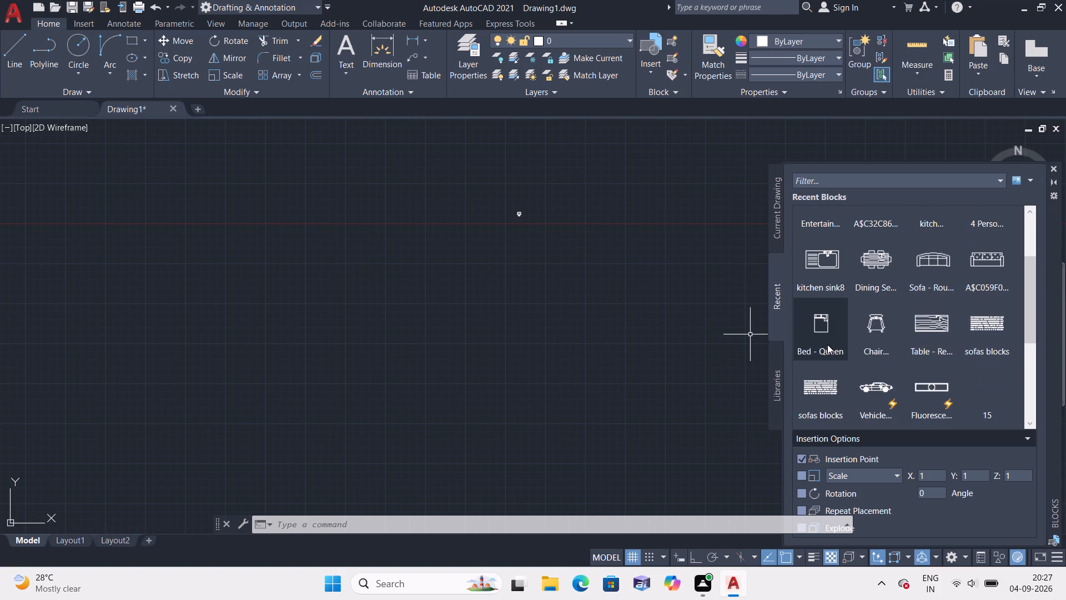
scroll(851, 357, down, 1)
scroll(827, 290, down, 3)
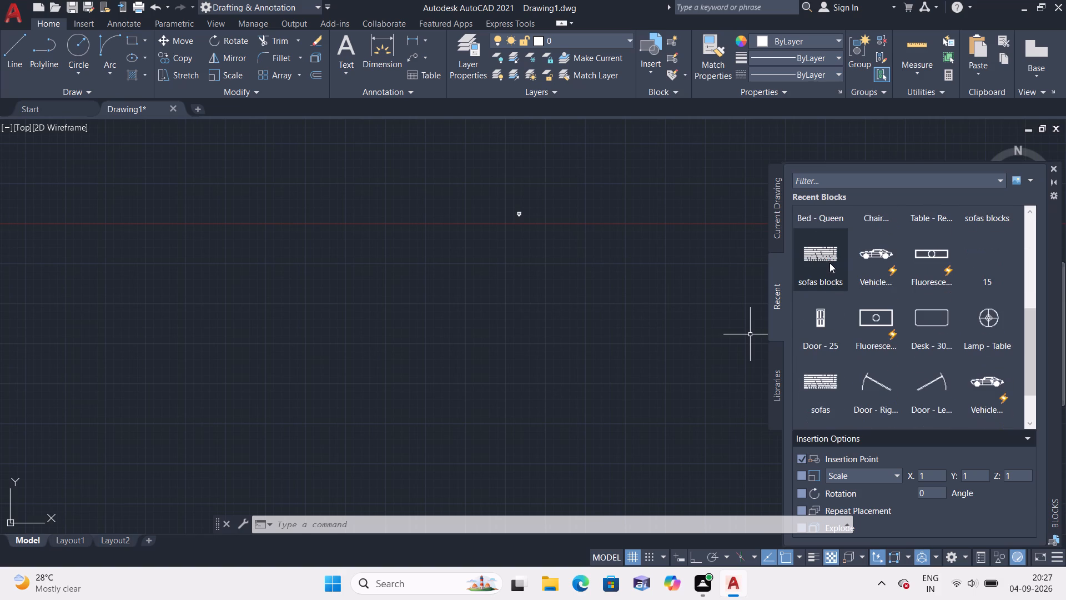
click(909, 196)
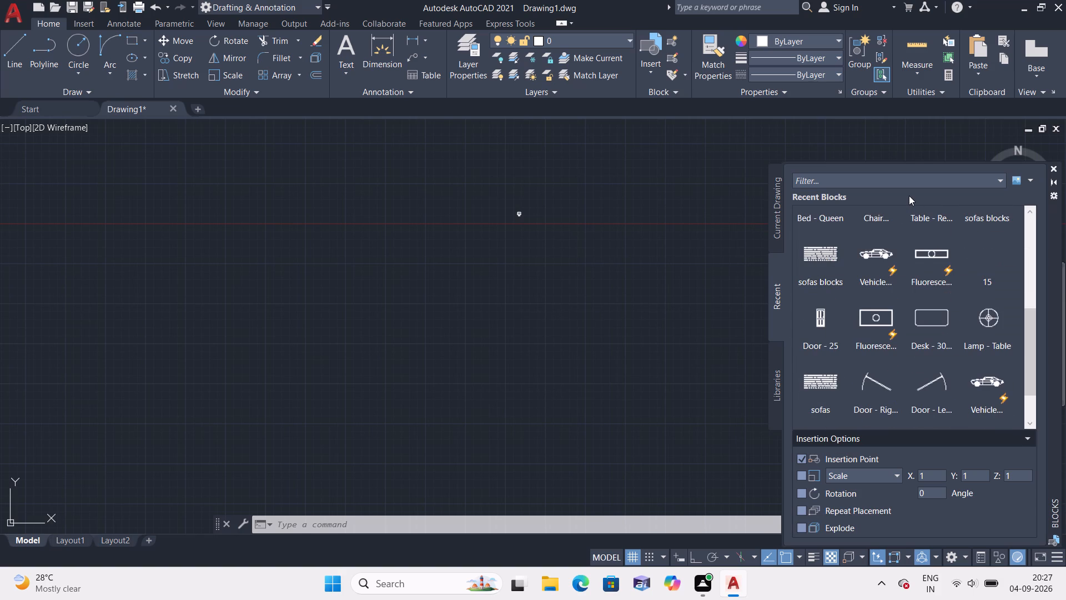
click(1027, 180)
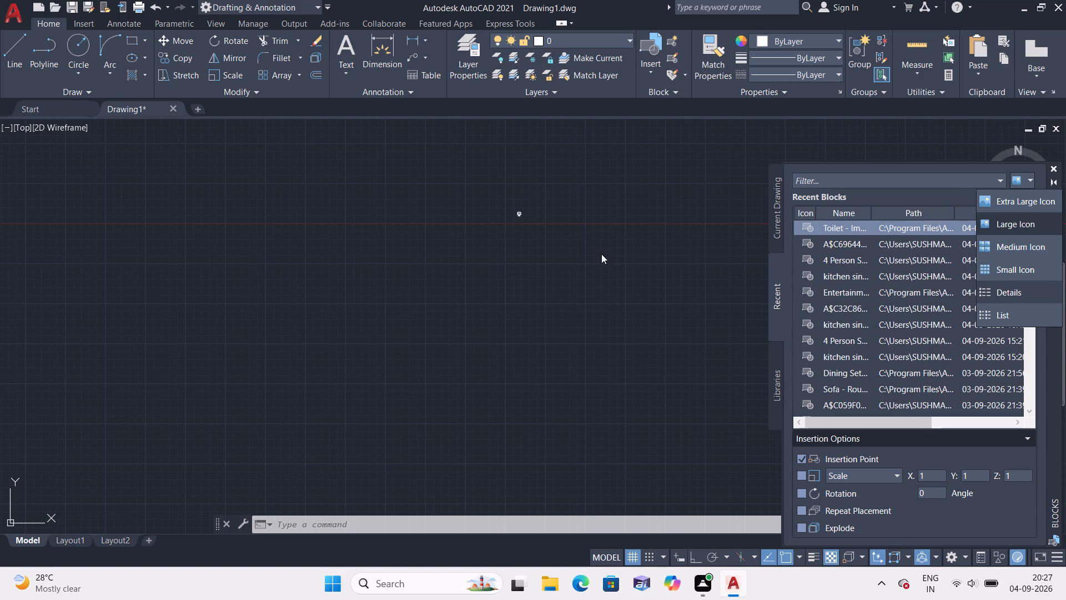
click(1052, 167)
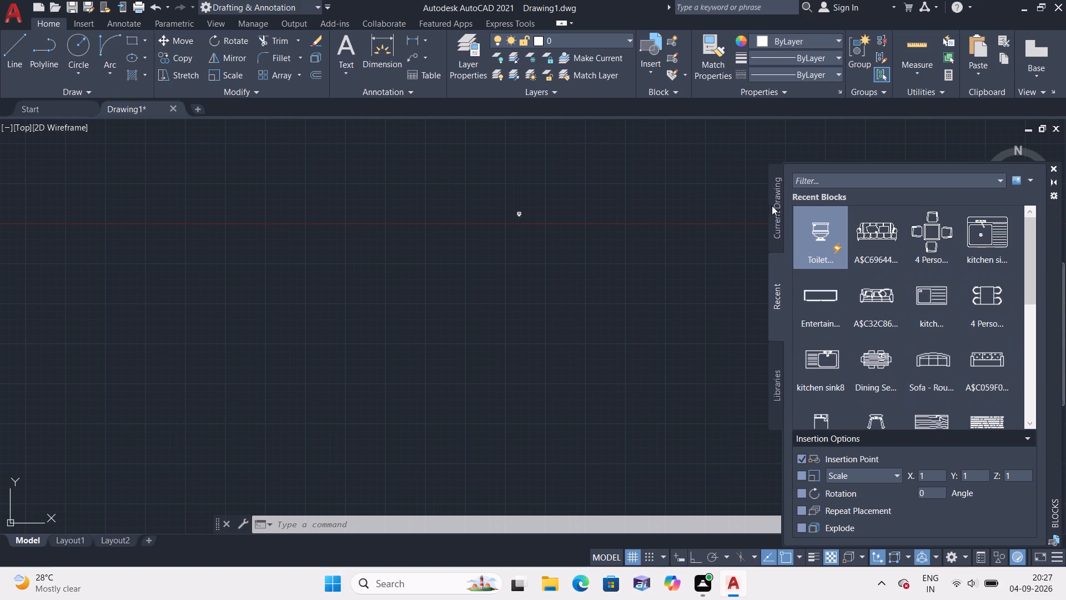
click(1057, 172)
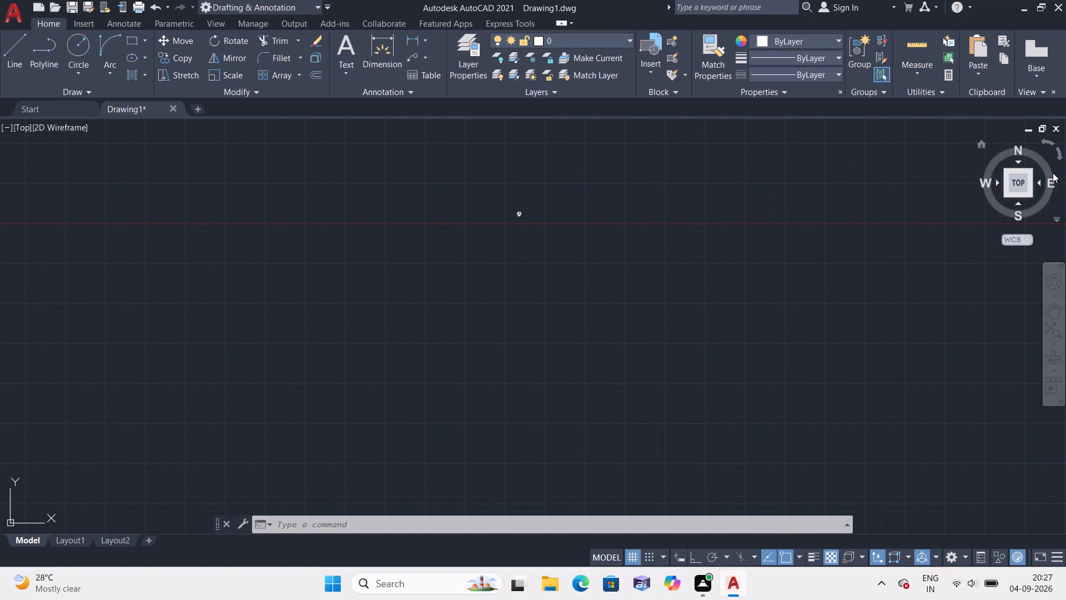
Switch the toilet block's view from the elongated front to Round (Plan).
scroll(638, 205, down, 1)
scroll(622, 162, up, 2)
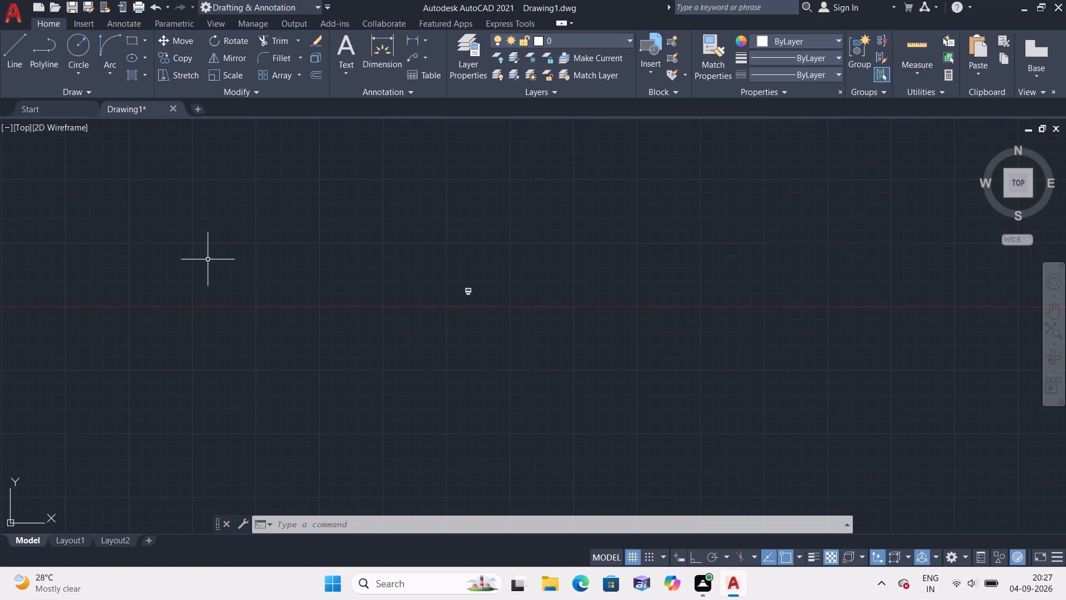
scroll(209, 262, down, 1)
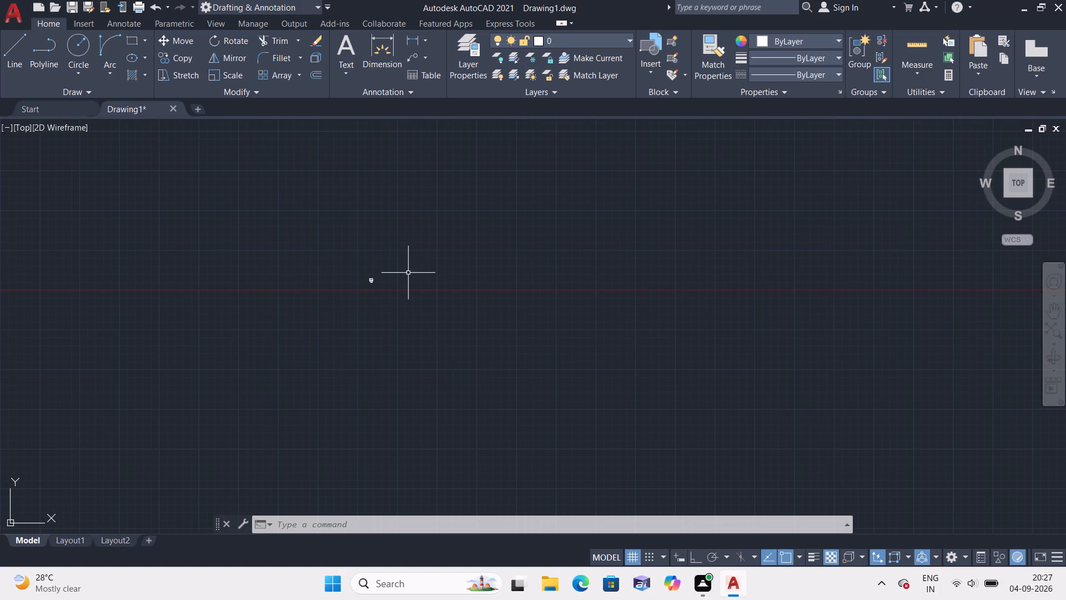
scroll(356, 281, up, 3)
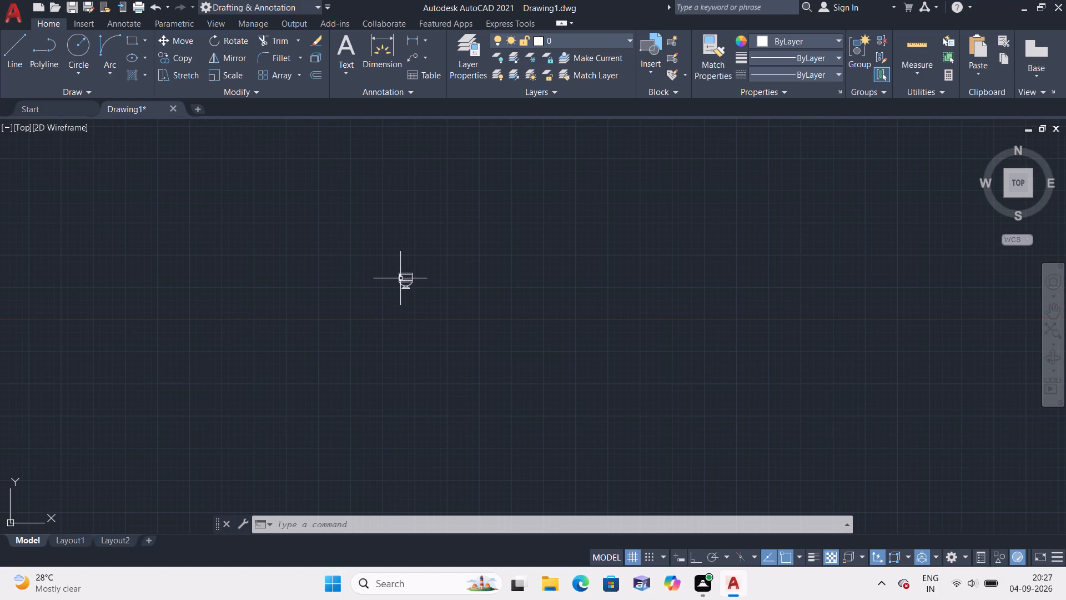
scroll(408, 277, up, 2)
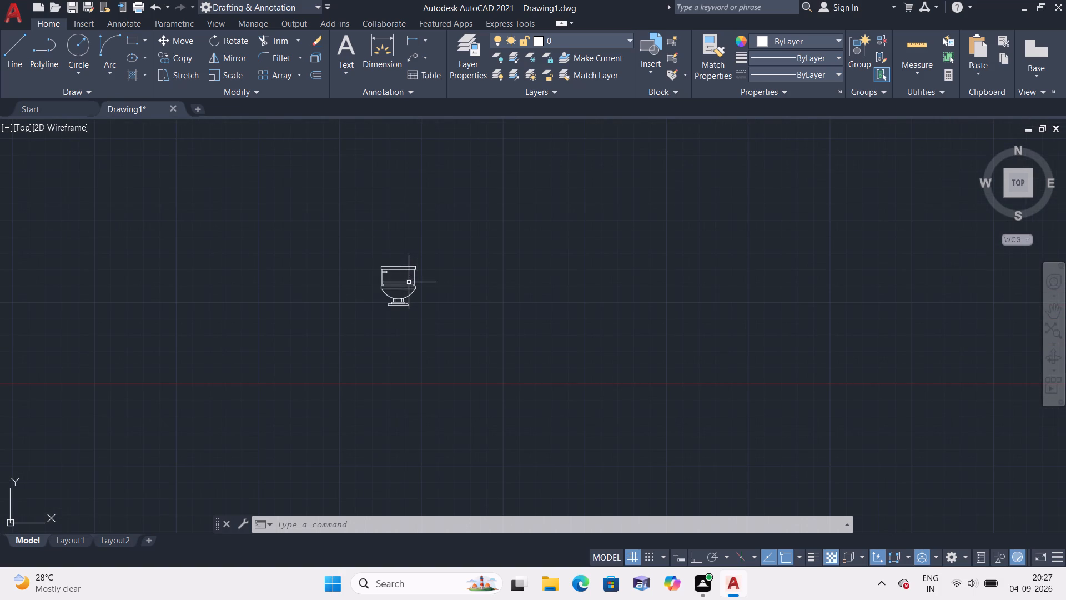
click(409, 282)
click(373, 315)
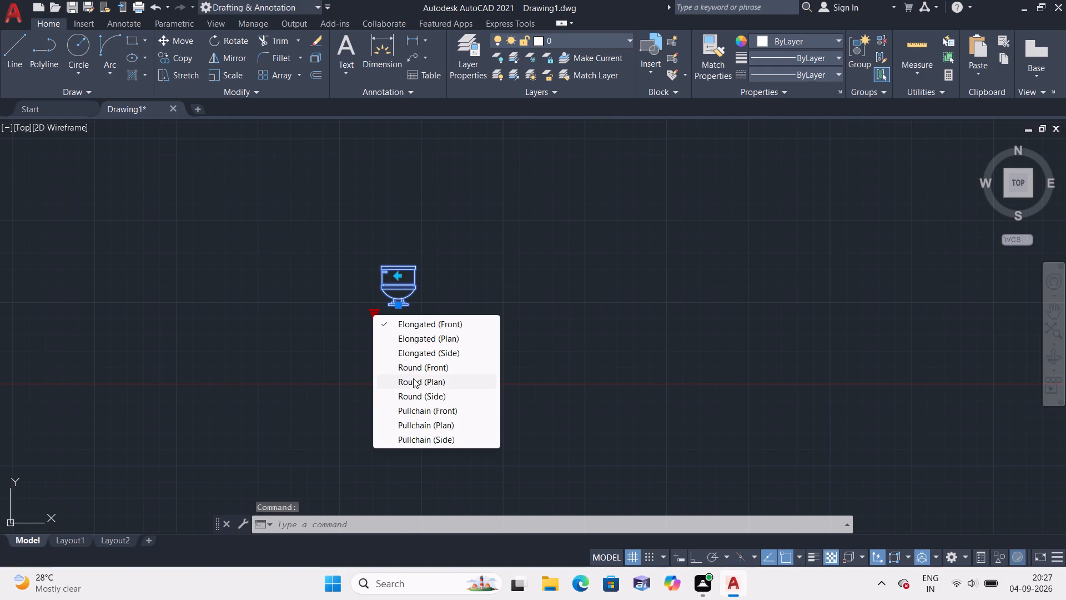
click(413, 378)
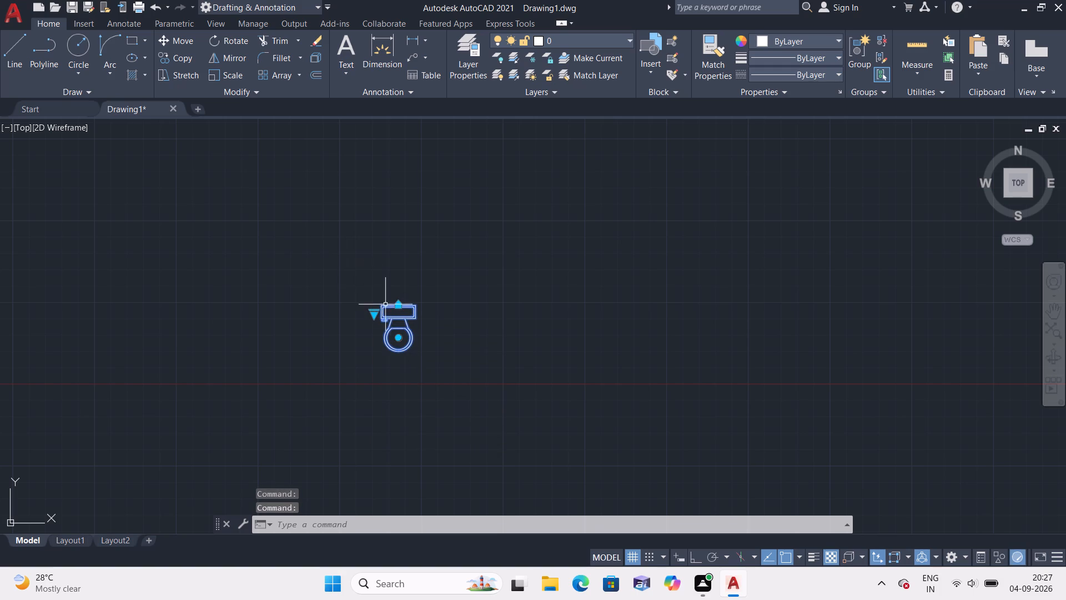
Move the toilet by its tank-side grip to the space between the kitchen sink and the bed, above the small dining set.
click(395, 306)
scroll(164, 252, down, 3)
middle_drag(165, 252, 534, 278)
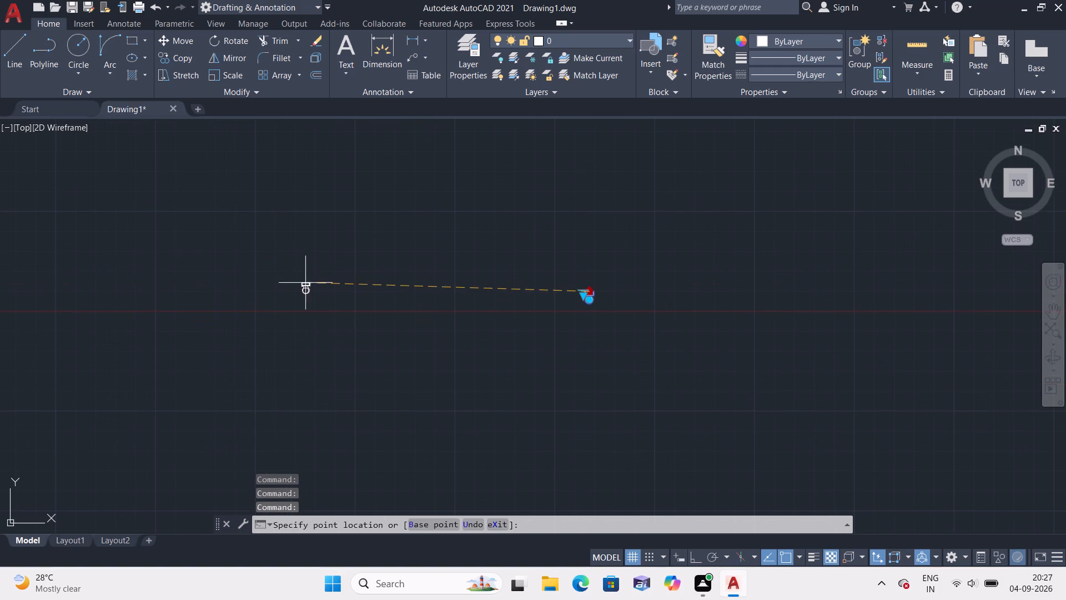
scroll(164, 283, down, 3)
middle_drag(162, 281, 635, 310)
scroll(449, 307, down, 3)
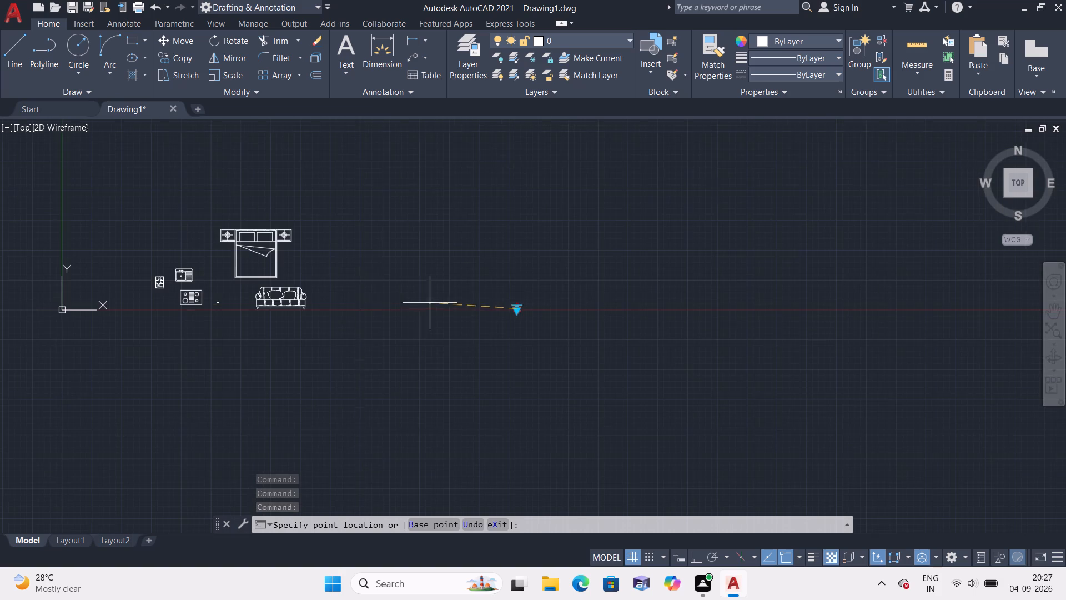
scroll(305, 277, up, 1)
scroll(177, 301, up, 2)
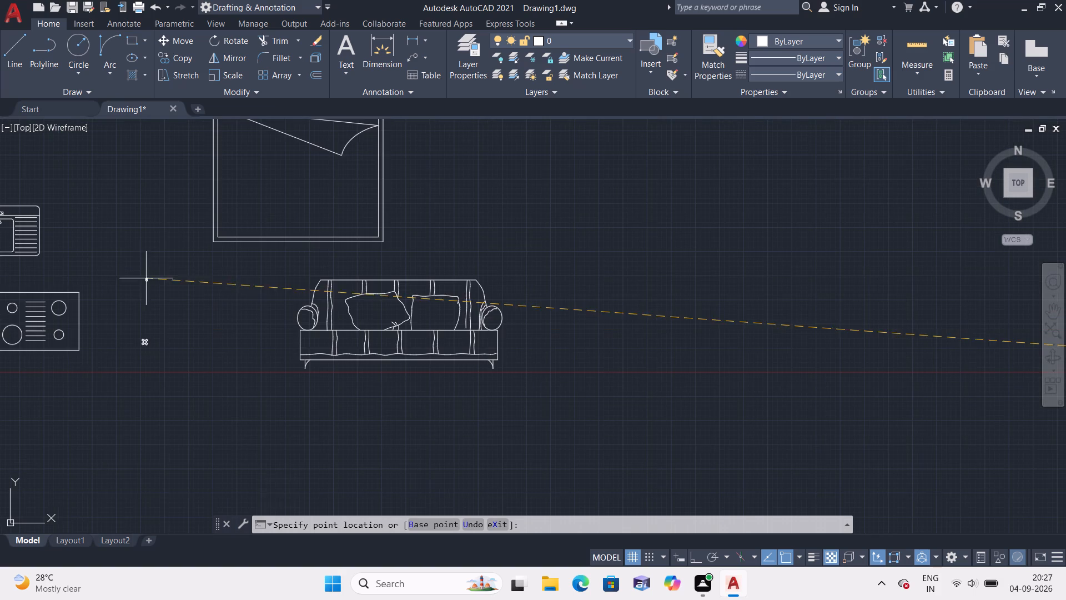
click(140, 269)
scroll(183, 287, up, 1)
middle_drag(165, 286, 388, 319)
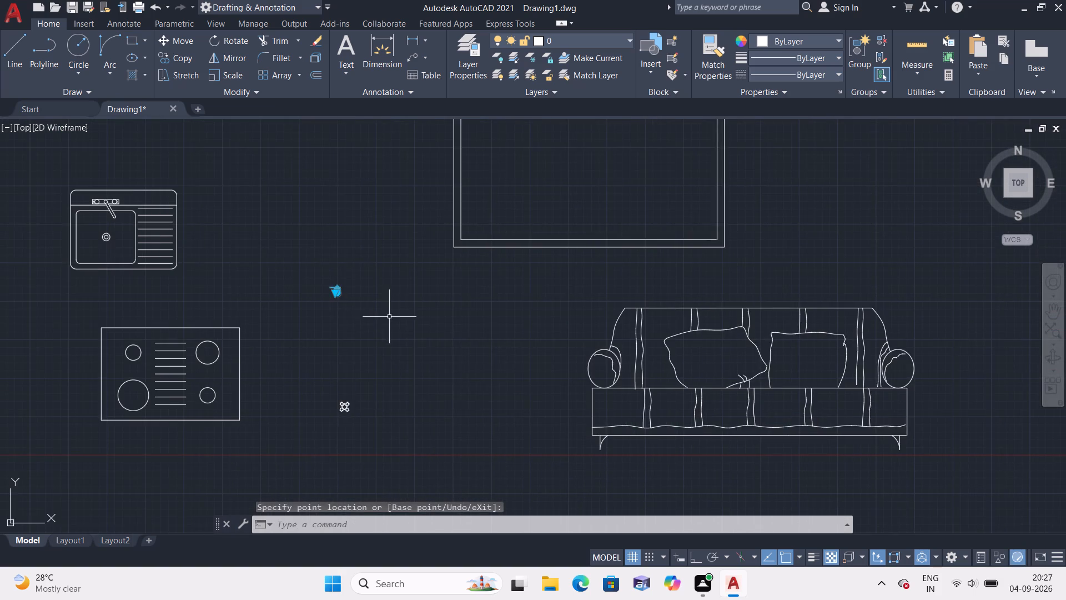
scroll(389, 317, down, 1)
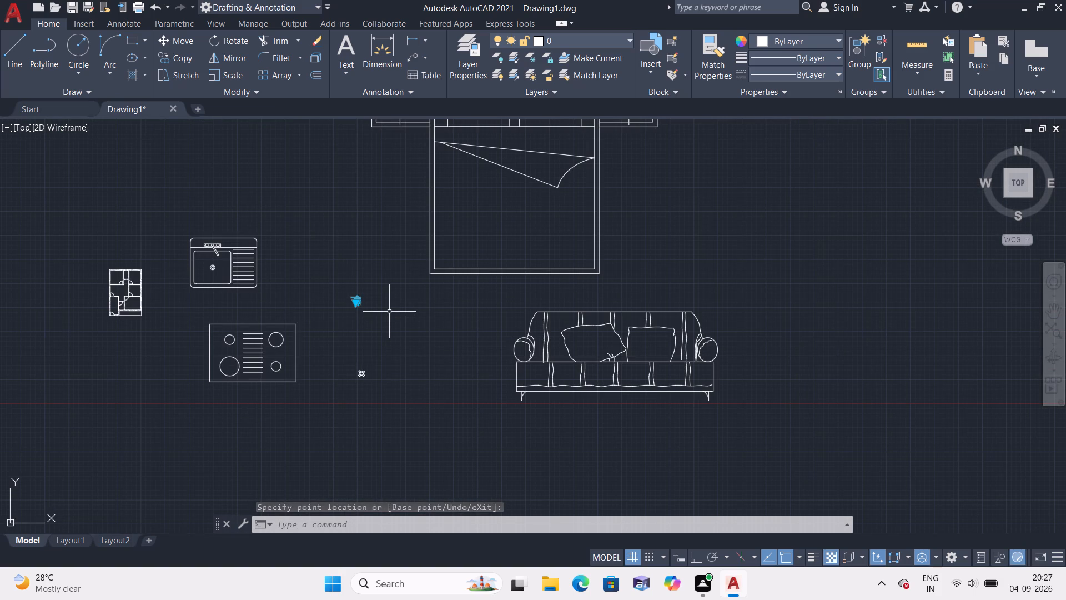
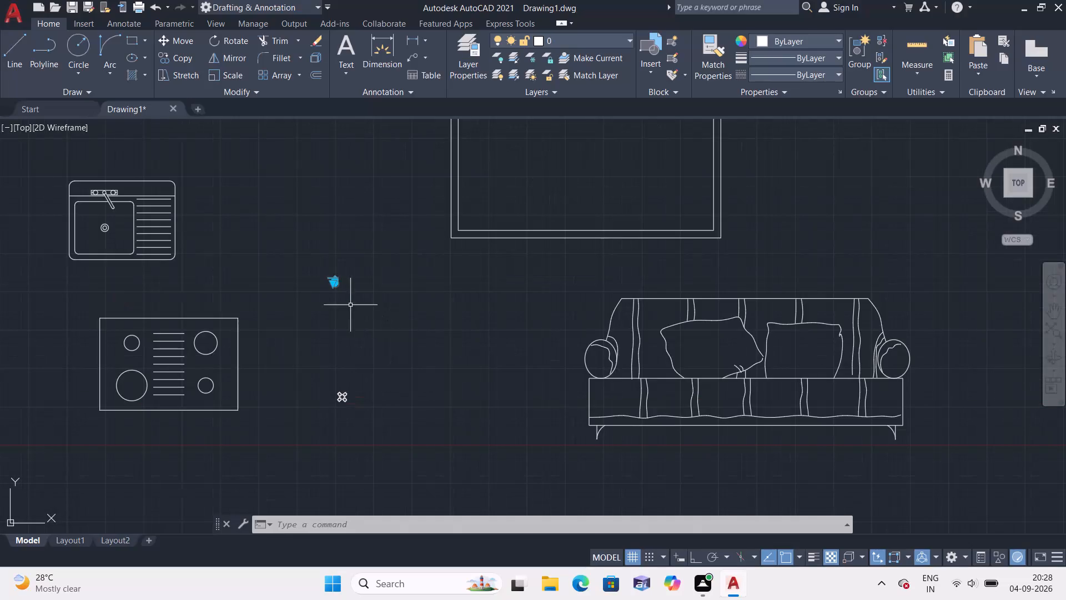
Scale down the toilet block, using the back edge of its tank as the base point.
scroll(319, 260, up, 1)
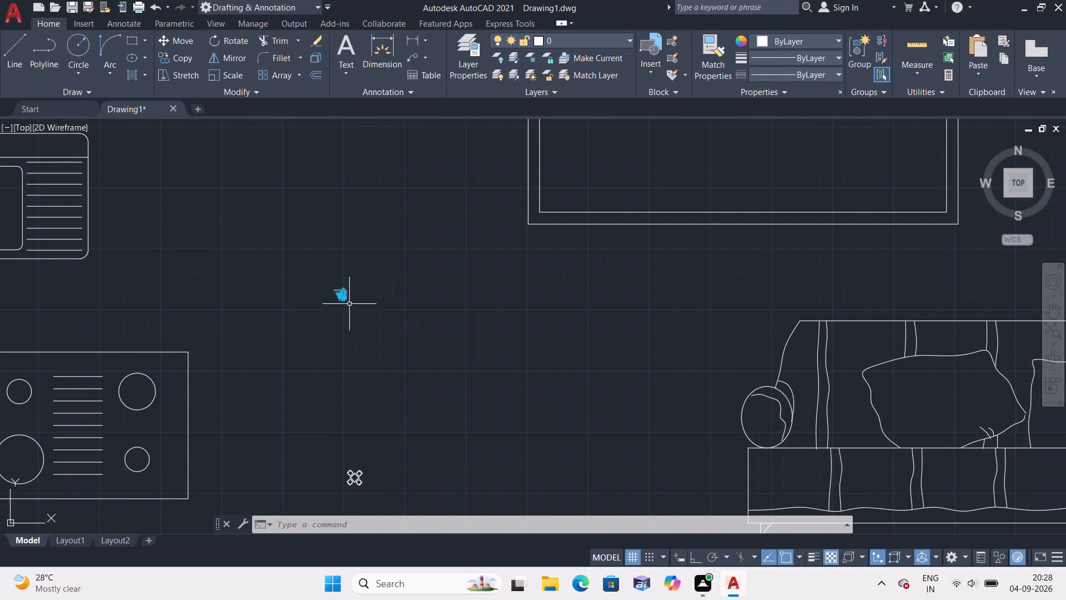
scroll(349, 304, up, 3)
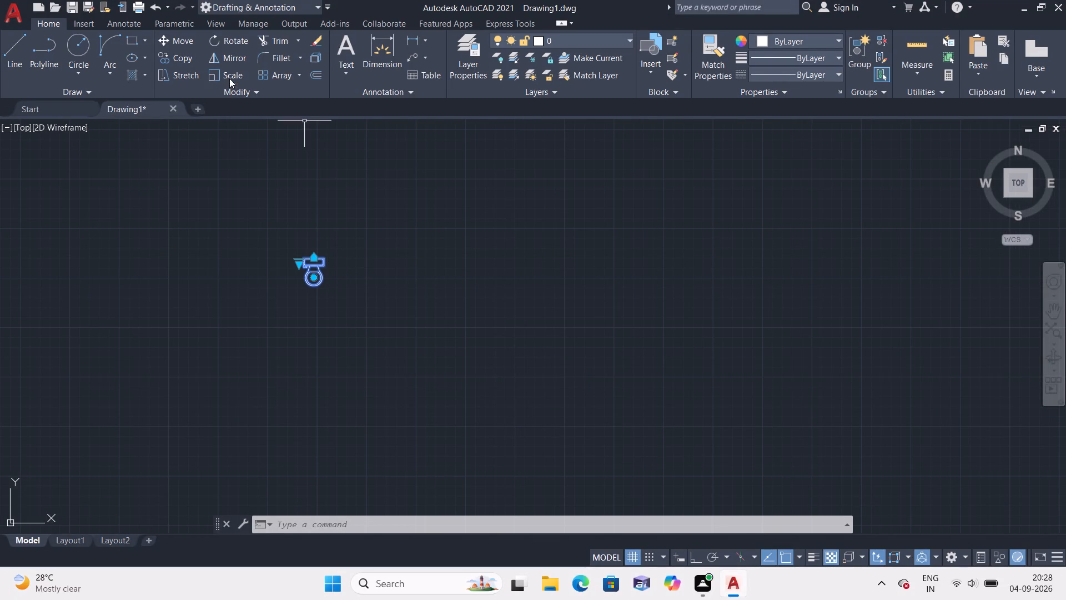
click(227, 73)
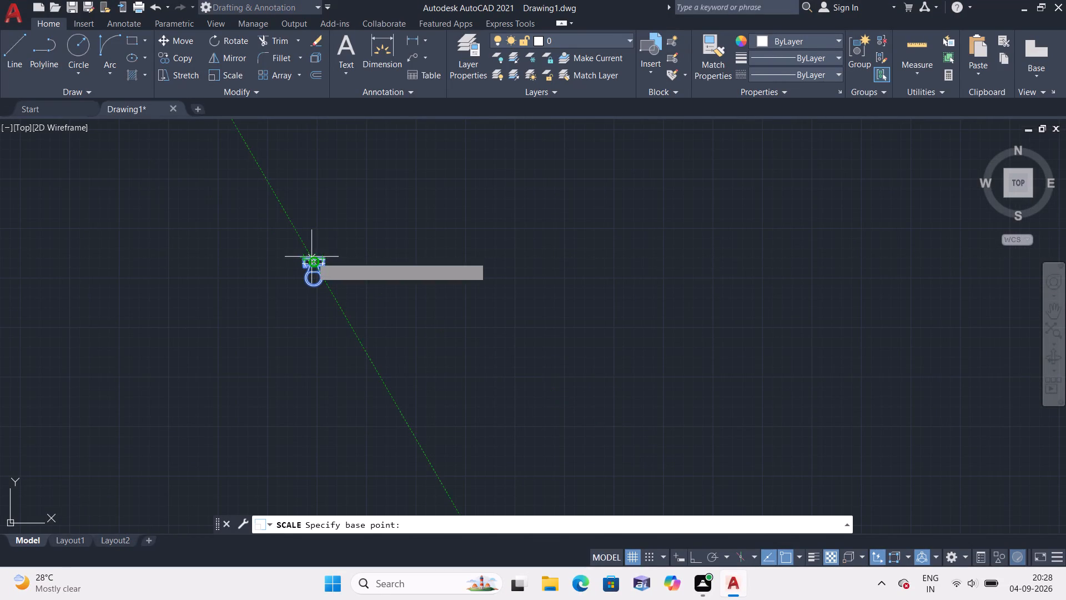
click(311, 256)
scroll(334, 287, up, 1)
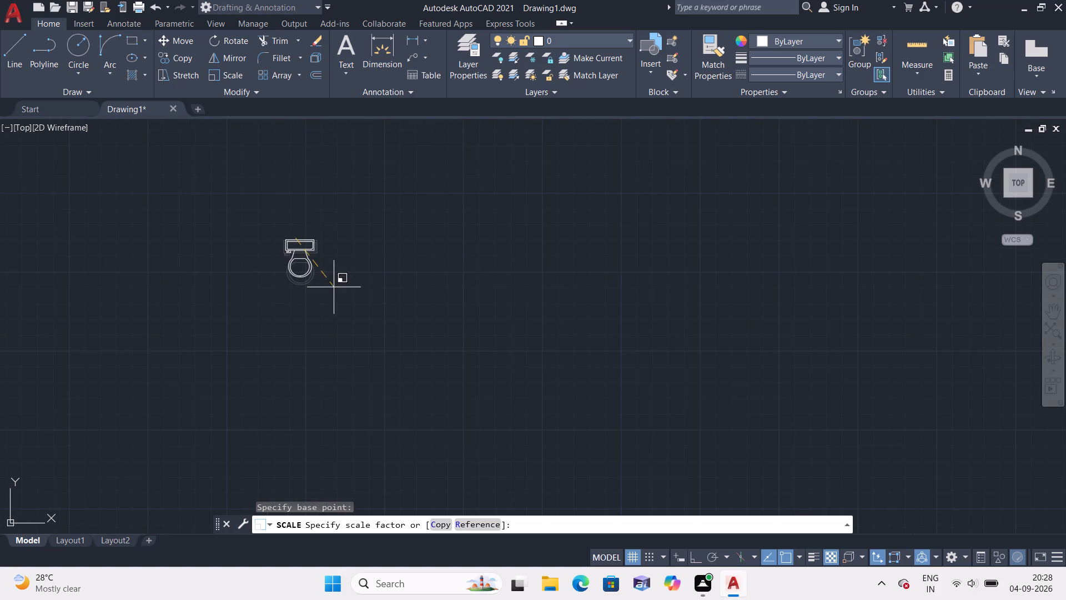
click(290, 259)
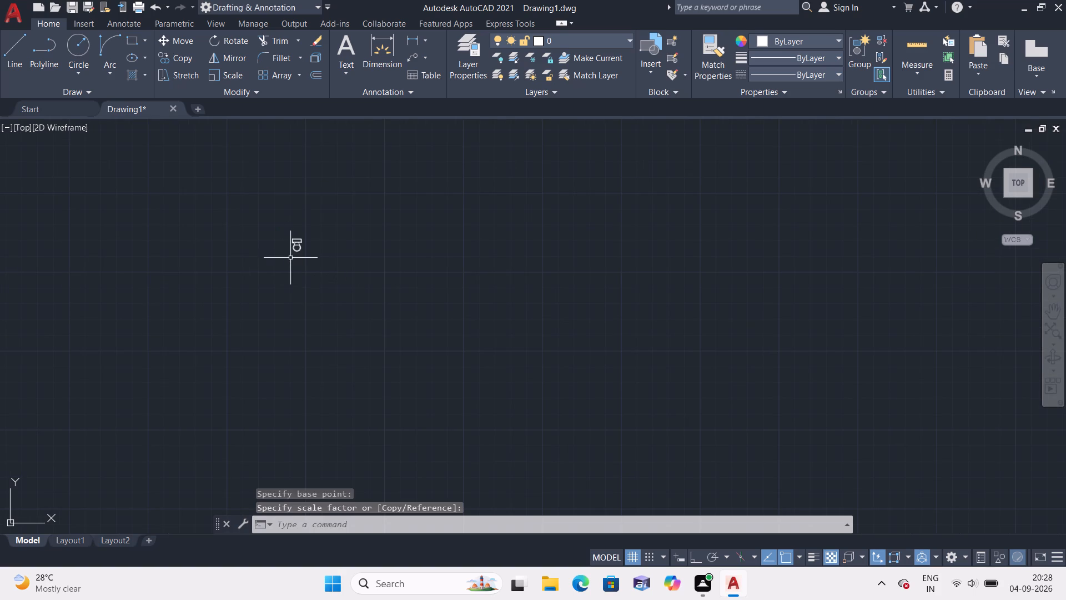
Rotate the toilet block 180° about the back edge of its tank, with Ortho on.
scroll(291, 254, up, 2)
click(295, 221)
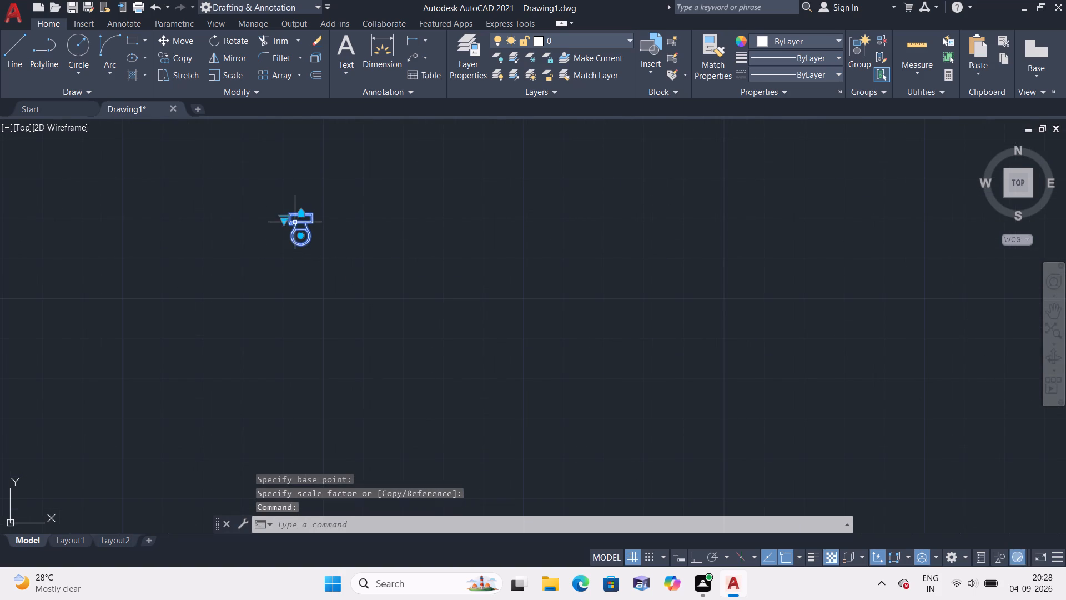
click(248, 41)
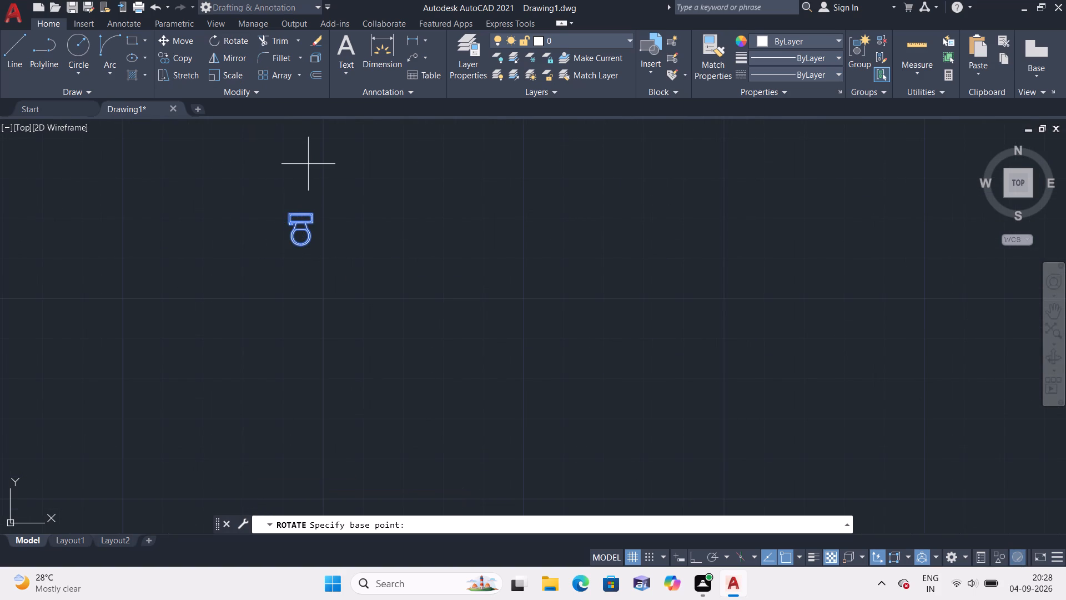
key(F8)
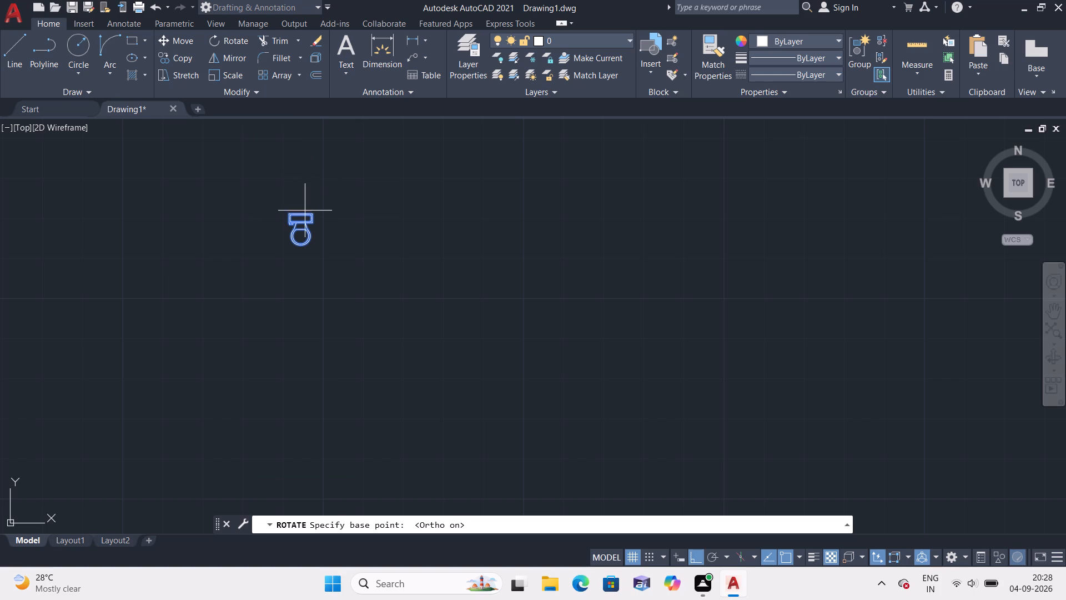
click(300, 214)
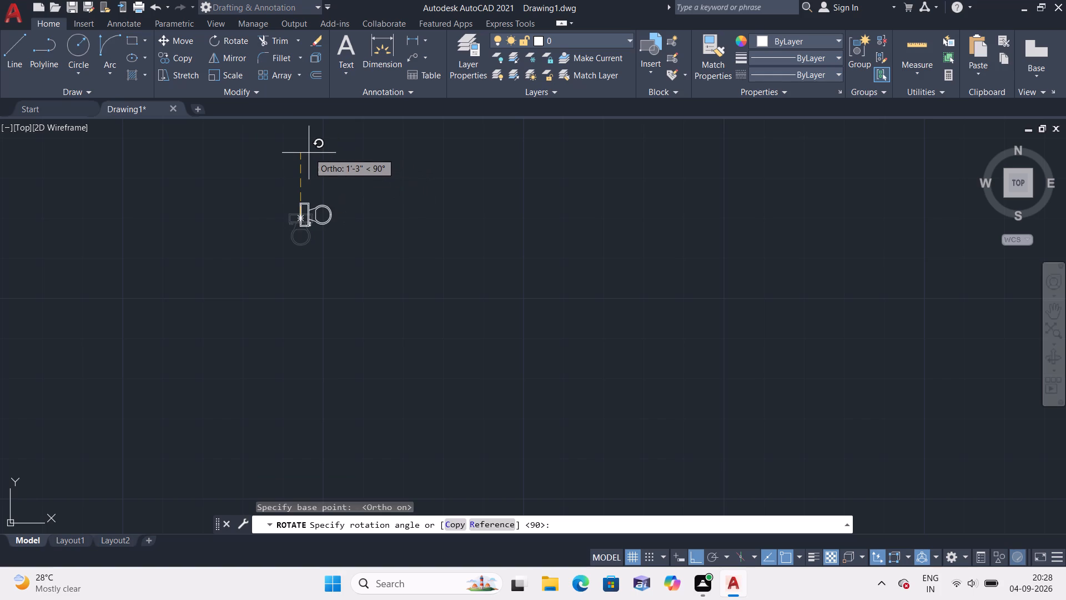
click(227, 196)
Move the toilet block, with Ortho off, into the floor plan's small room, just above the window in its lower wall.
scroll(229, 211, down, 1)
scroll(229, 208, up, 1)
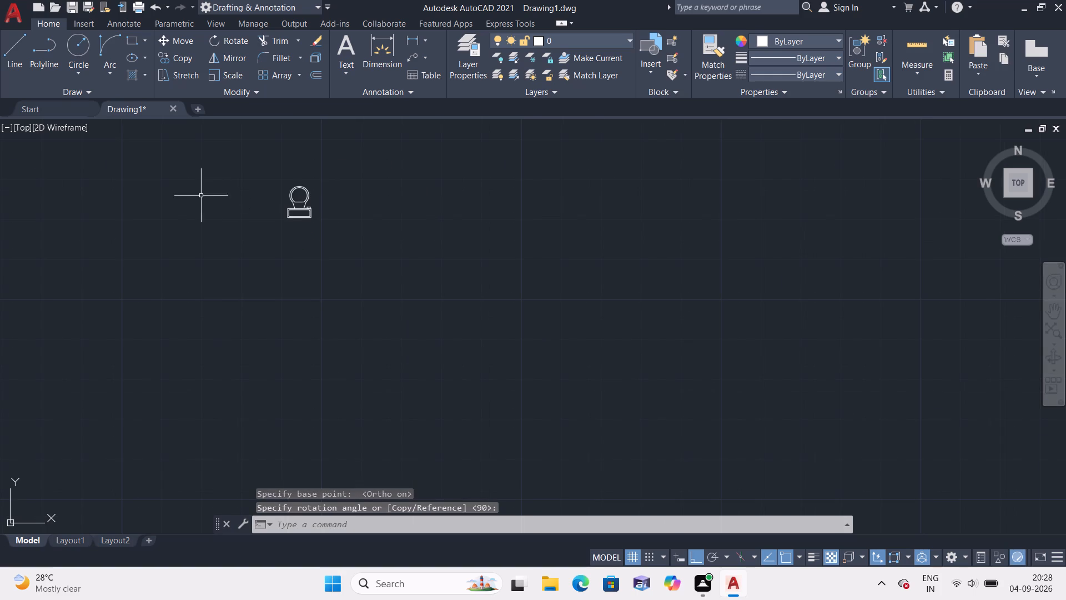
scroll(288, 286, down, 1)
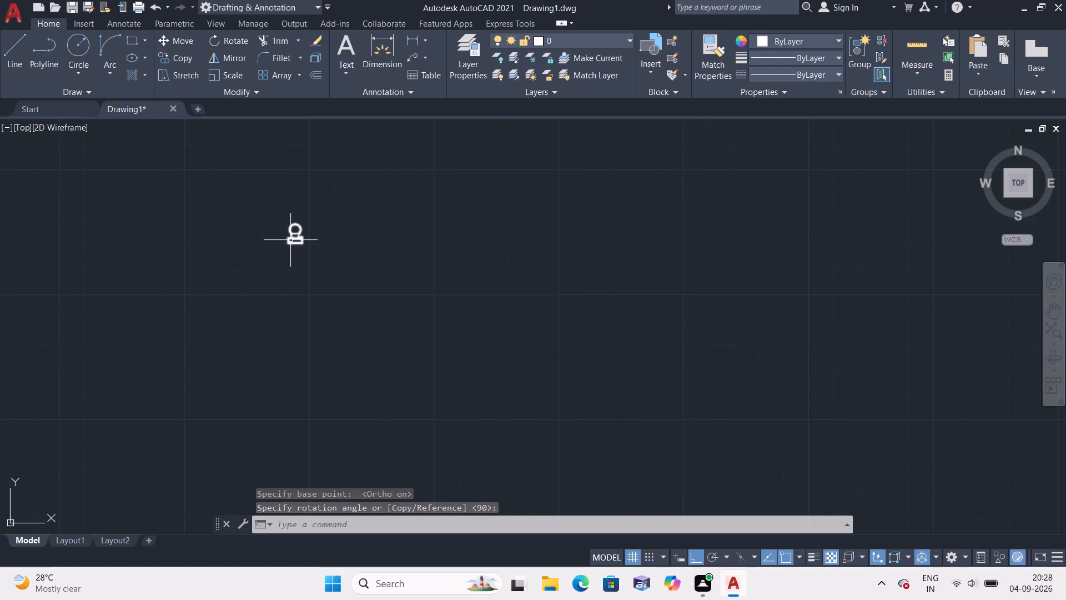
click(290, 239)
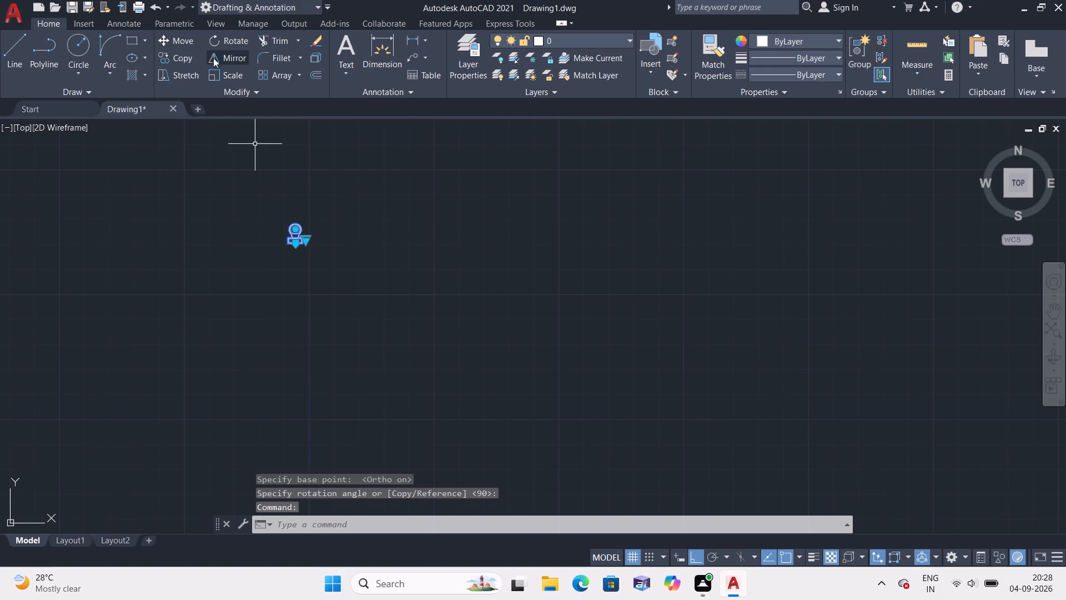
click(175, 44)
scroll(307, 269, up, 3)
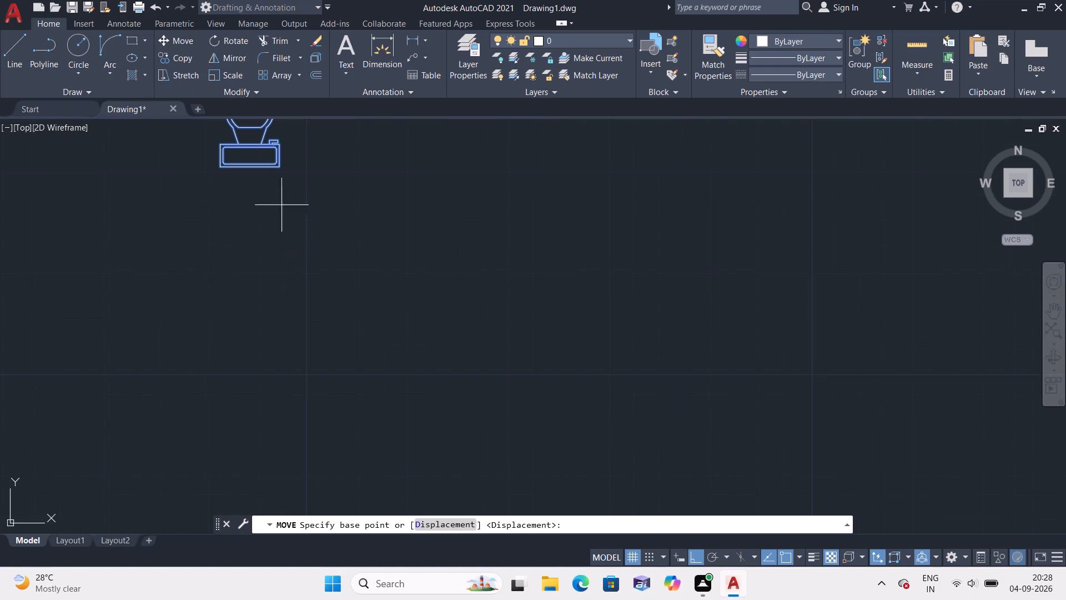
click(251, 169)
scroll(258, 192, down, 3)
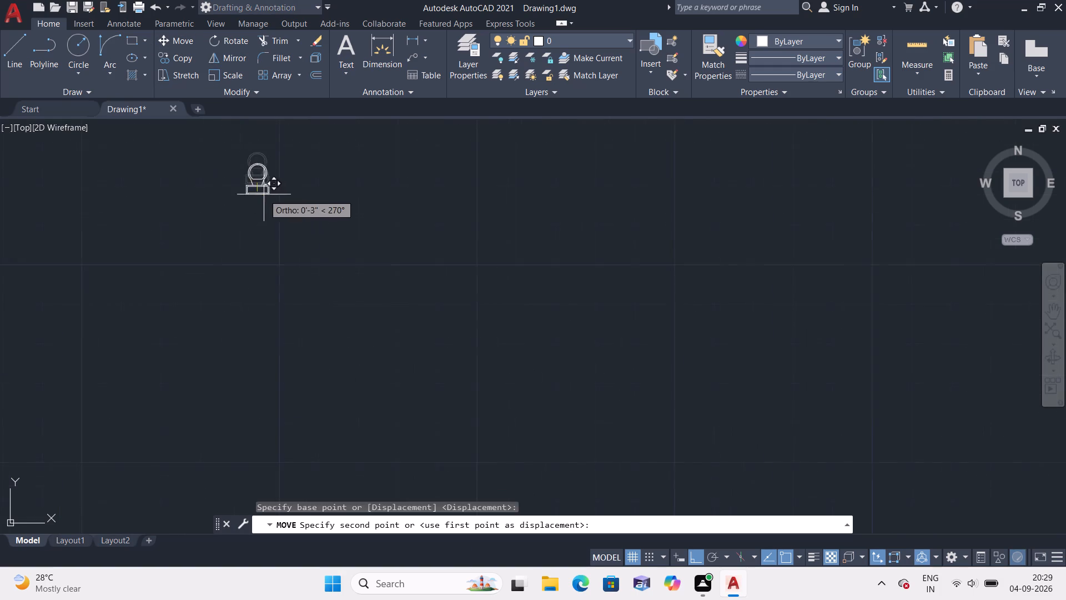
scroll(268, 193, down, 3)
middle_drag(196, 178, 403, 376)
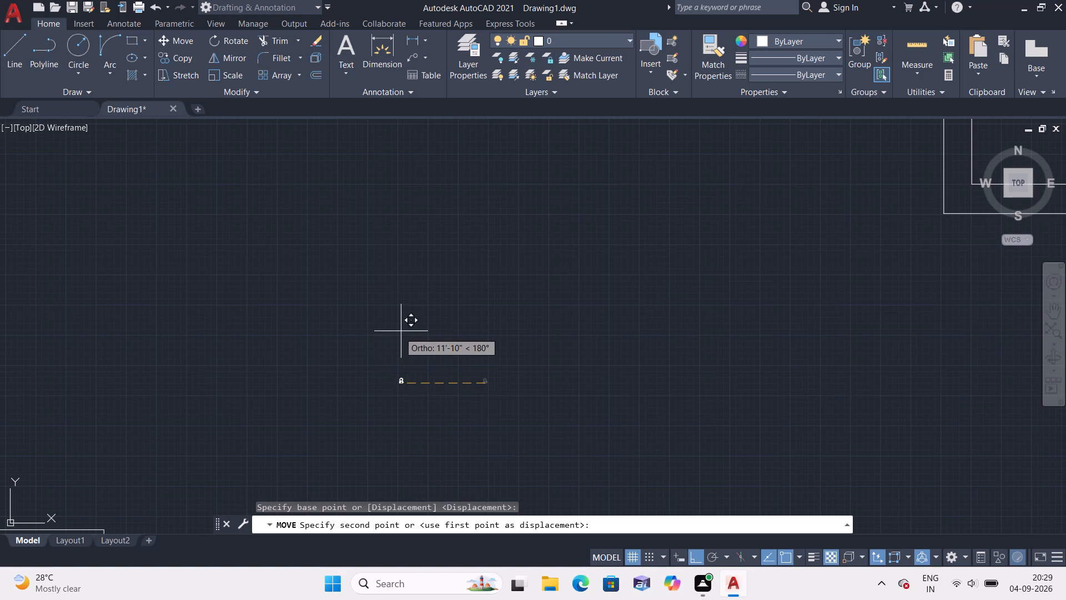
key(F8)
scroll(364, 349, down, 3)
scroll(492, 307, down, 1)
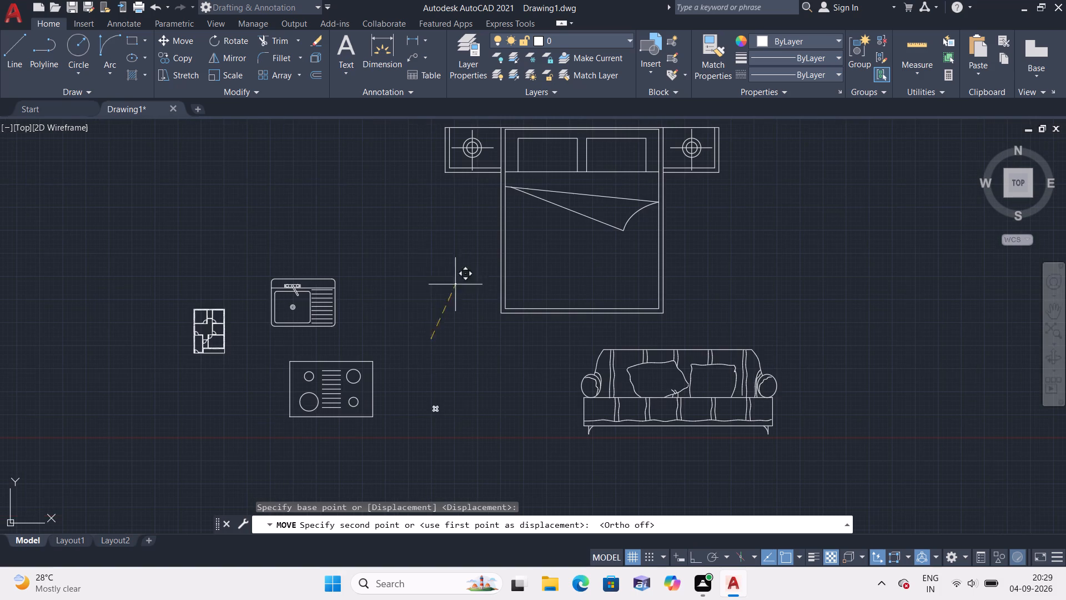
middle_drag(165, 217, 234, 227)
scroll(234, 231, down, 1)
scroll(261, 349, up, 3)
scroll(224, 246, up, 1)
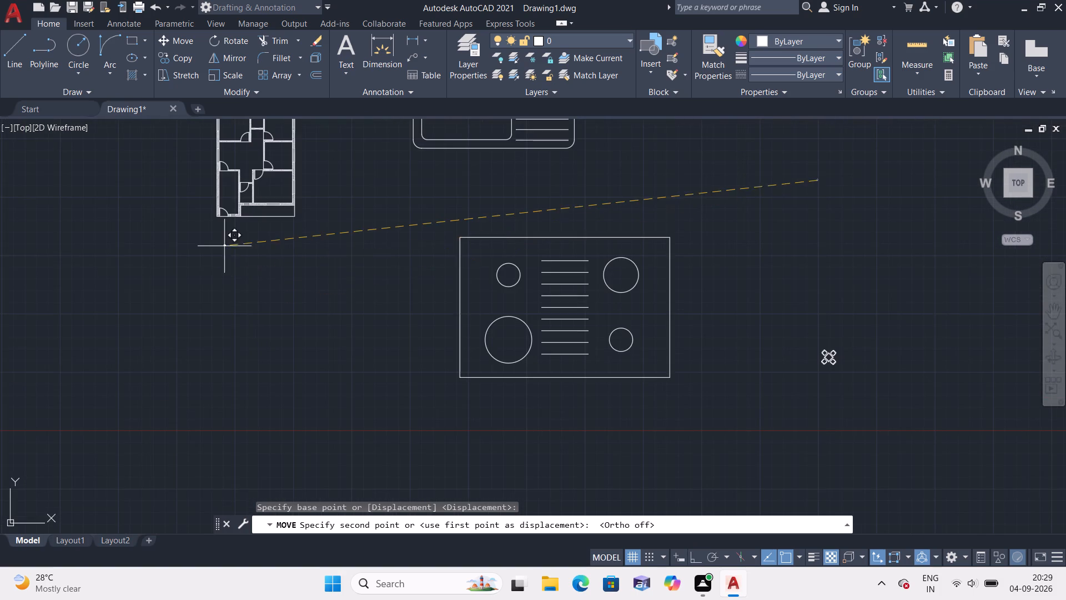
scroll(224, 246, up, 1)
middle_drag(224, 245, 285, 366)
scroll(339, 276, up, 2)
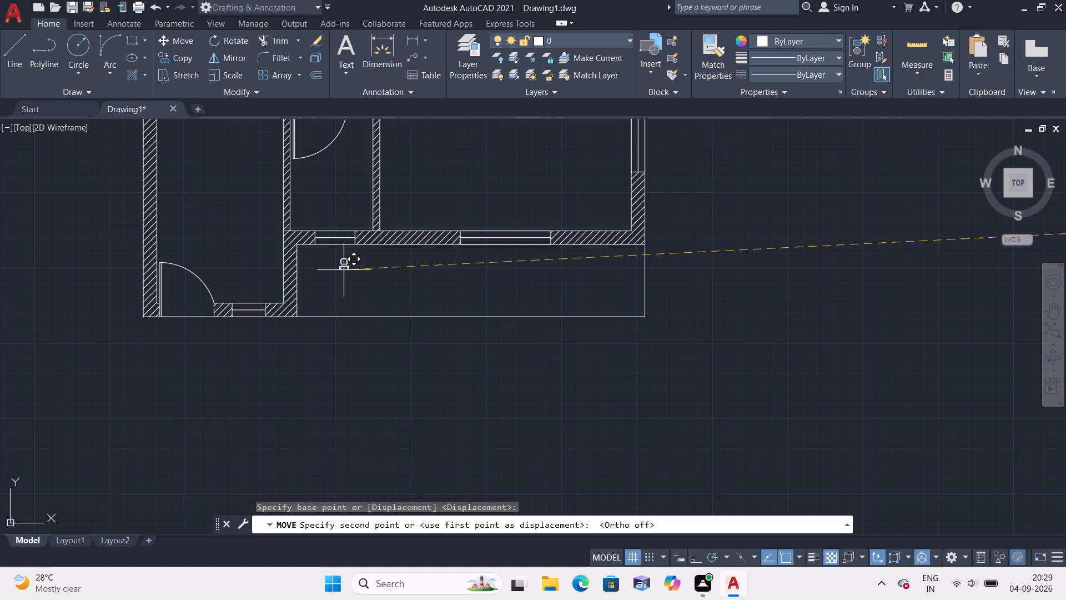
scroll(333, 228, up, 4)
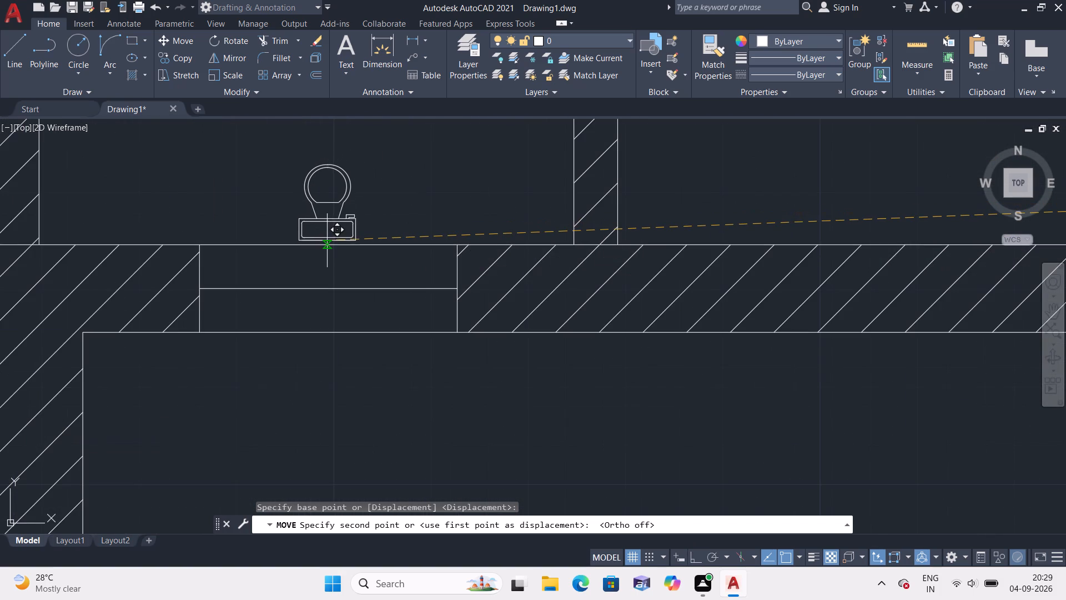
click(323, 215)
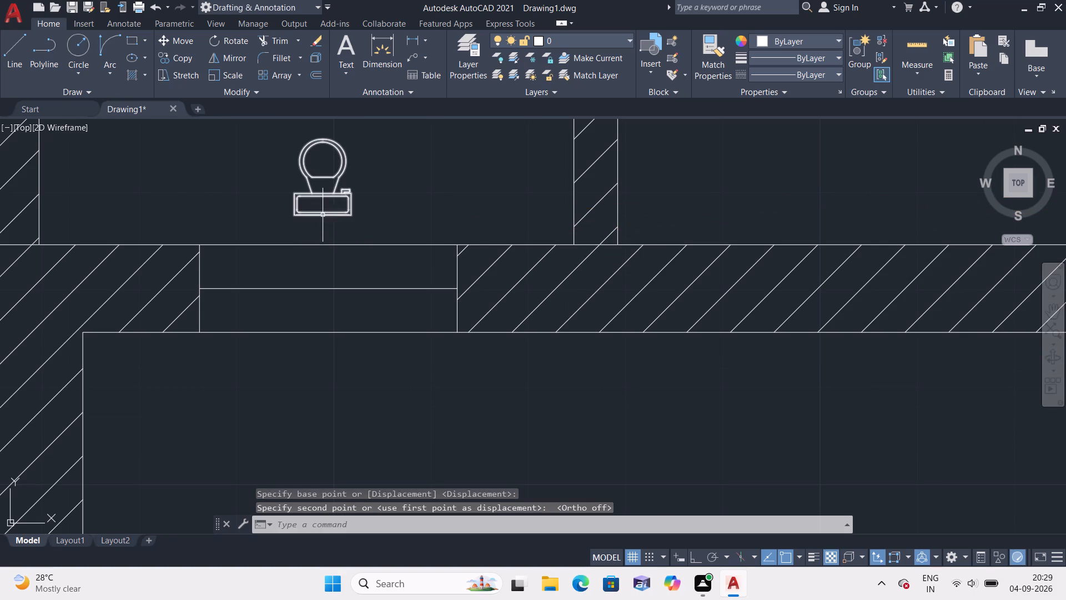
Enlarge the toilet block by scaling it from the back edge of its tank.
click(329, 192)
click(229, 76)
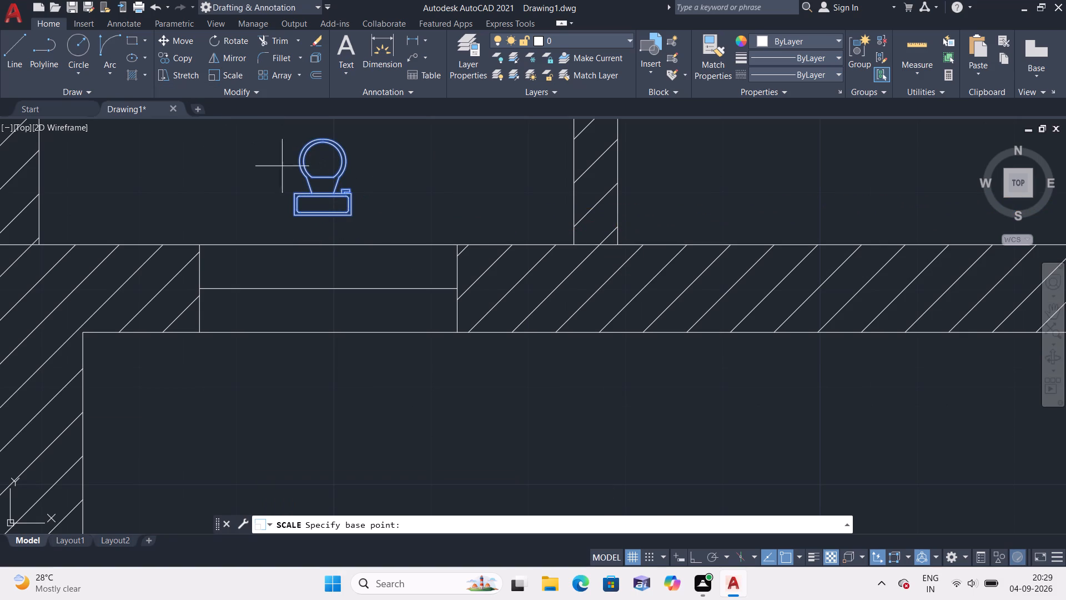
click(325, 212)
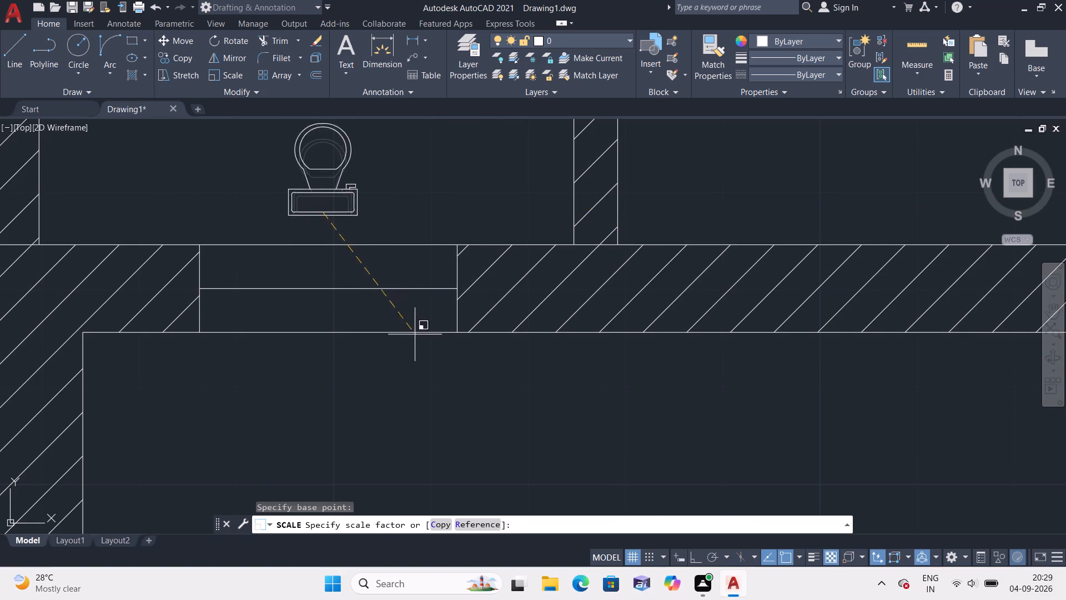
click(424, 387)
Move the toilet block so the back of its tank sits against the inner face of the wall at the window.
scroll(313, 229, down, 2)
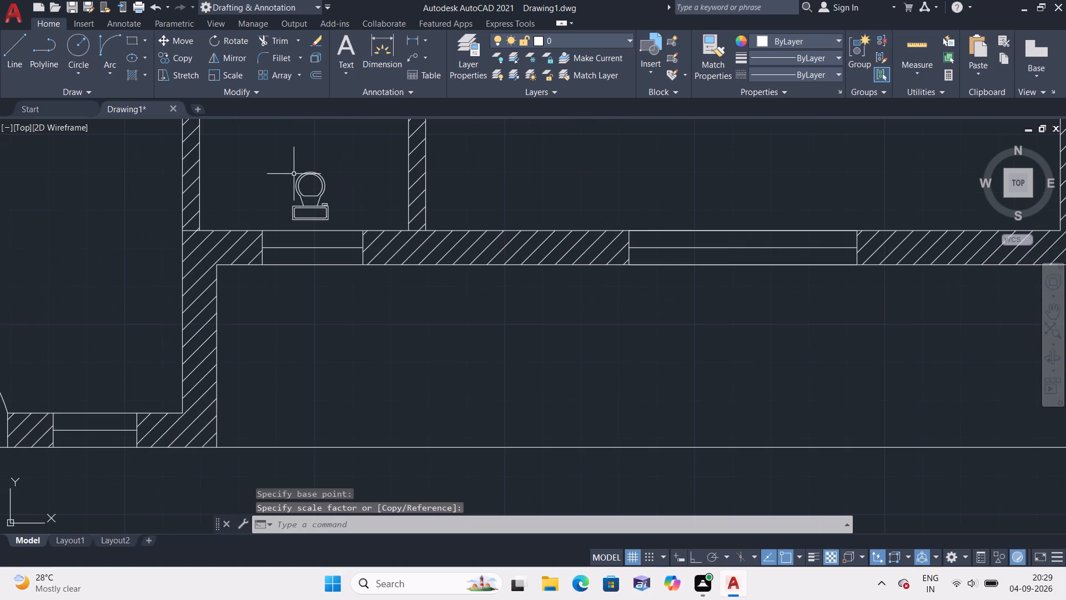
click(324, 186)
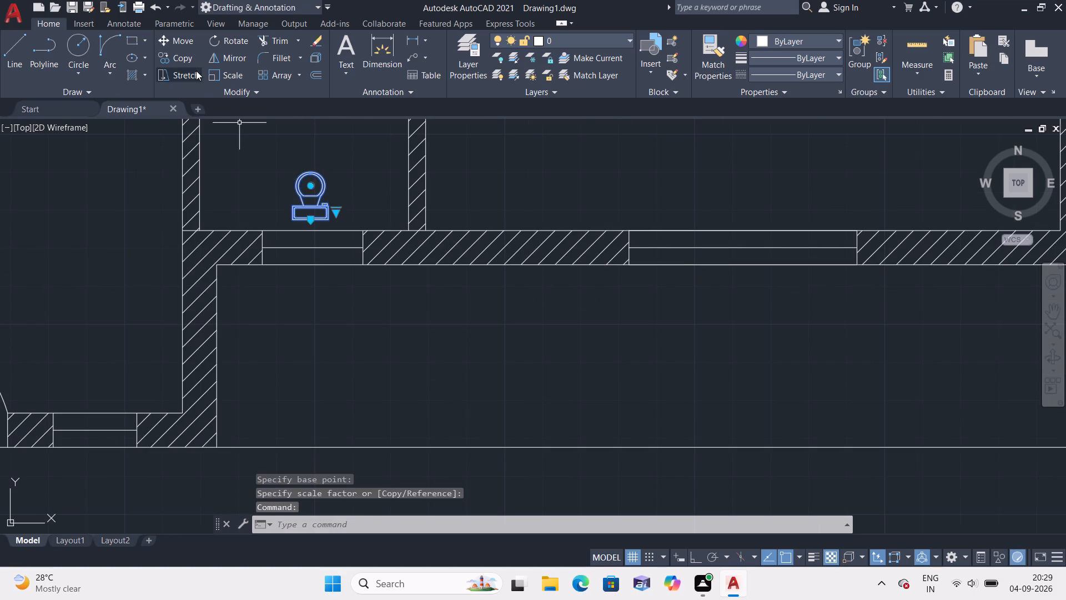
click(183, 39)
scroll(313, 243, up, 2)
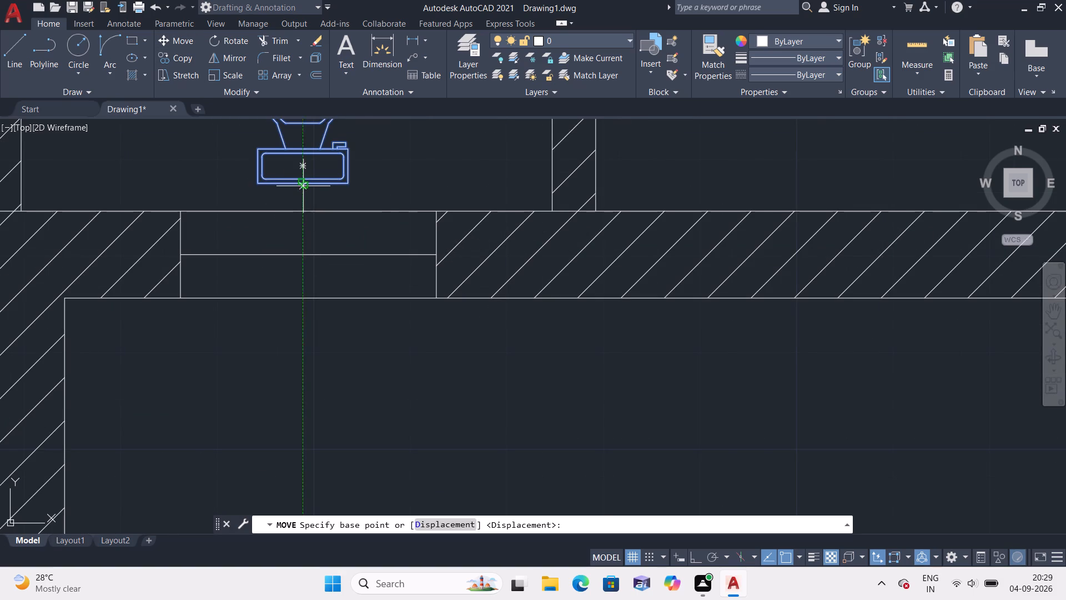
click(304, 185)
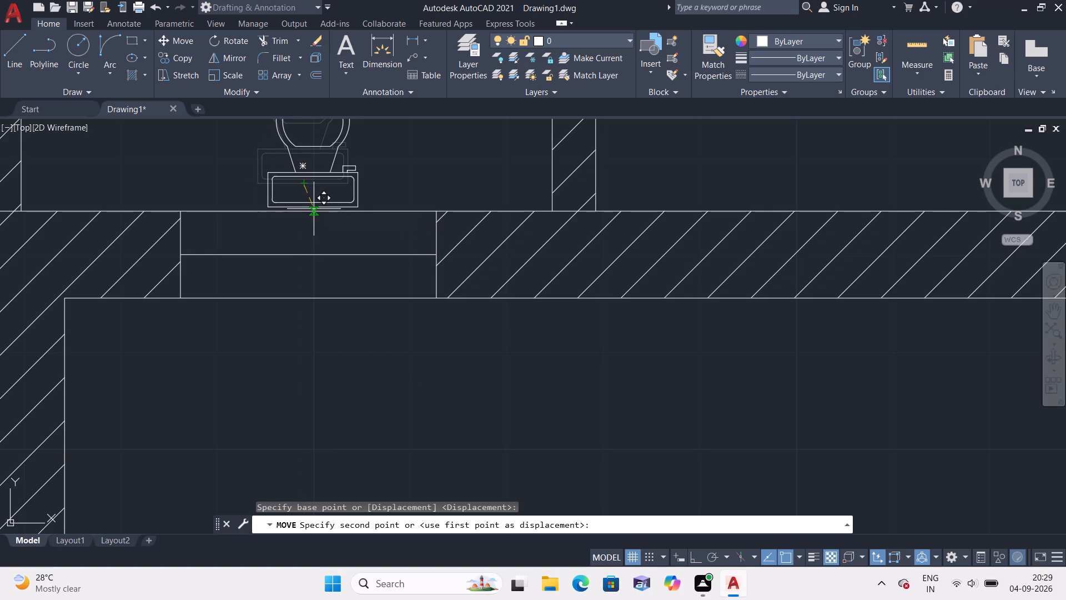
scroll(310, 214, up, 2)
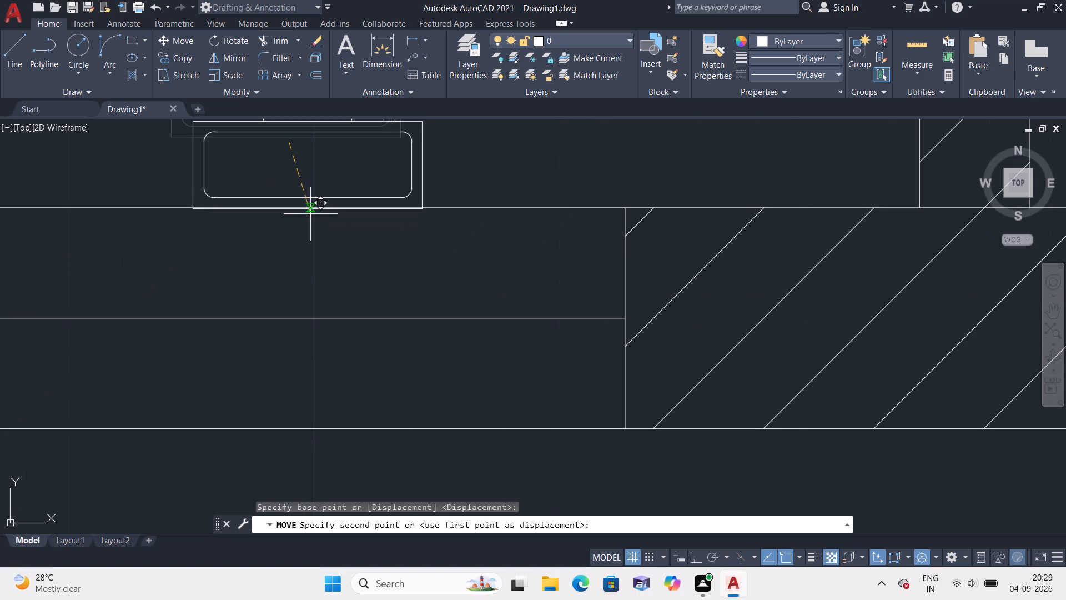
click(308, 213)
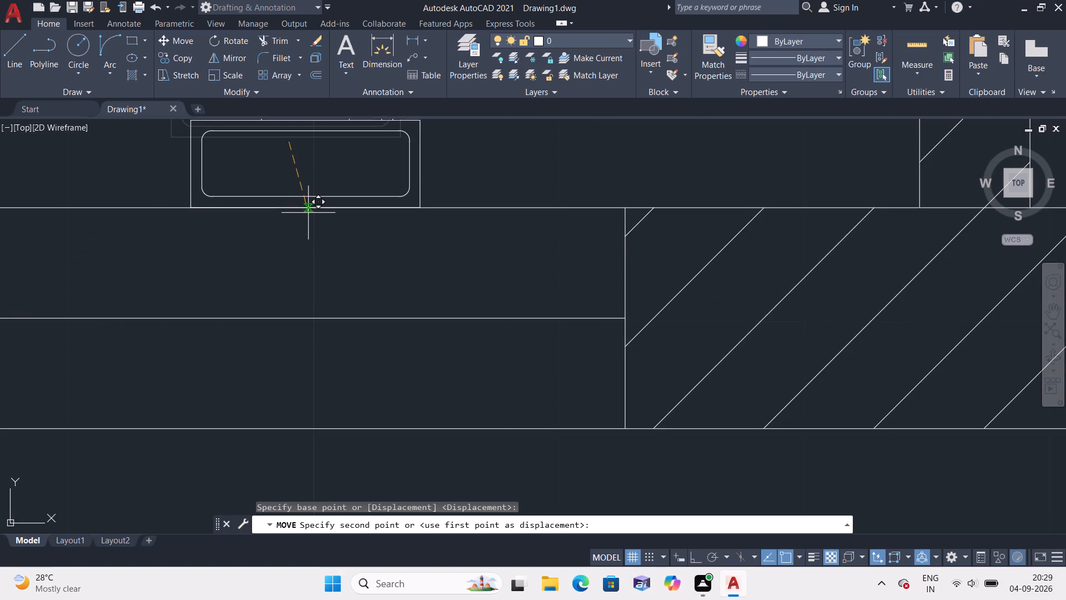
Scale the four-burner stove block beside the floor plan down to about a fifth of its size, from its middle.
scroll(300, 204, down, 3)
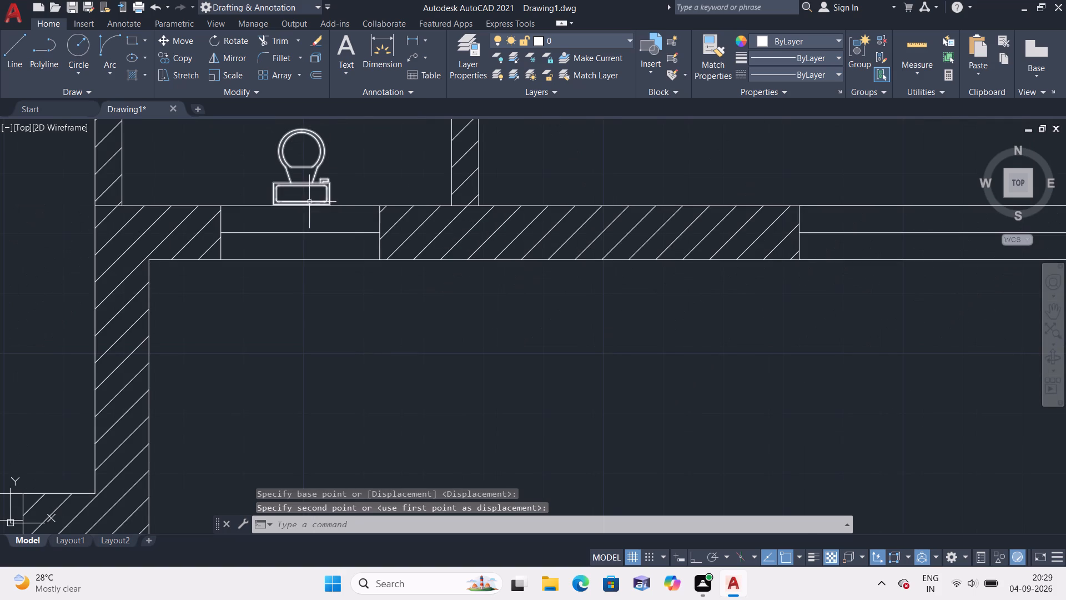
scroll(345, 113, down, 2)
middle_drag(296, 203, 340, 316)
scroll(422, 298, down, 1)
scroll(391, 281, up, 1)
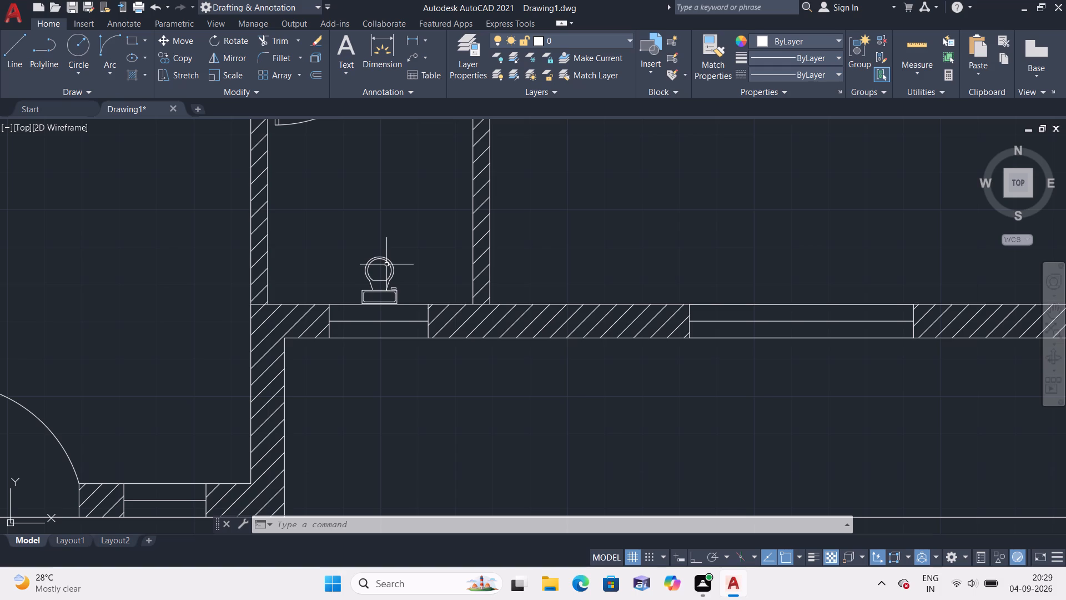
scroll(386, 264, up, 2)
scroll(386, 264, down, 4)
scroll(596, 333, down, 2)
middle_drag(670, 387, 369, 405)
scroll(455, 402, down, 1)
scroll(537, 401, down, 2)
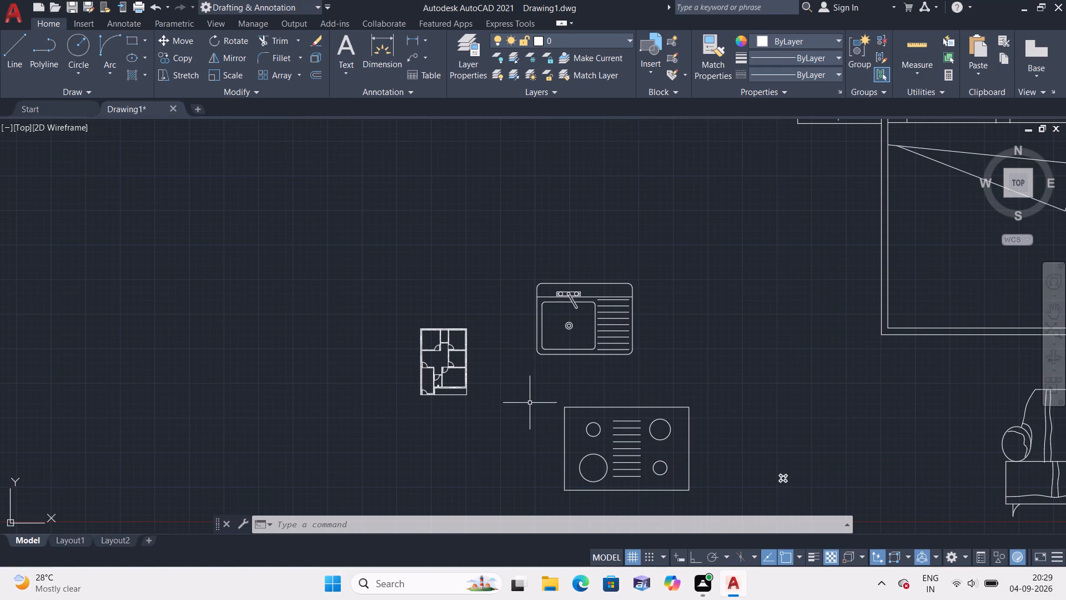
scroll(539, 405, up, 1)
scroll(579, 412, down, 1)
middle_drag(525, 392, 511, 374)
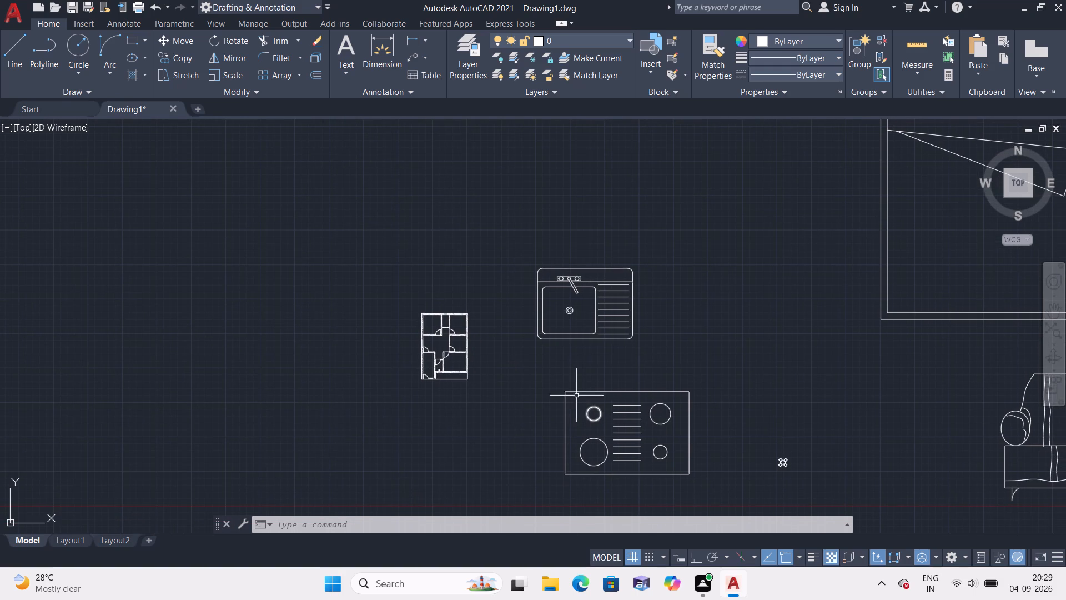
click(549, 383)
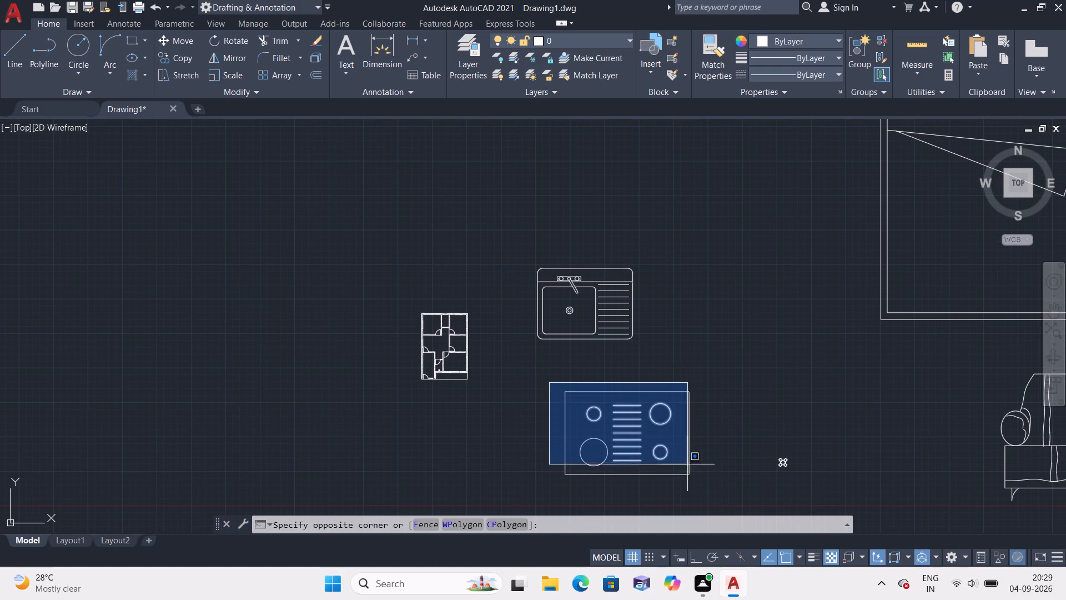
click(706, 483)
click(225, 71)
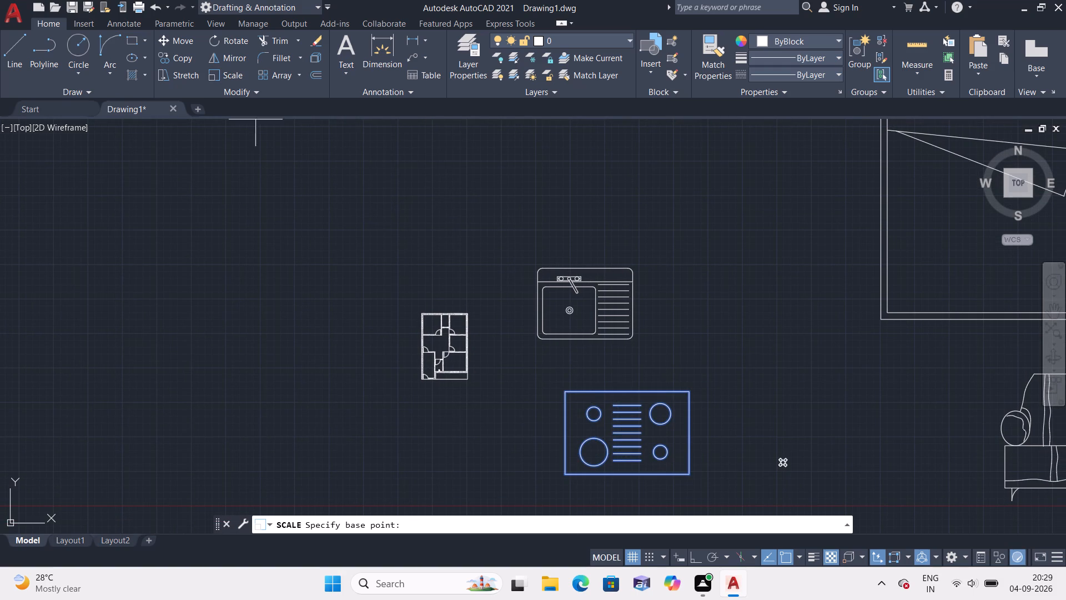
click(616, 435)
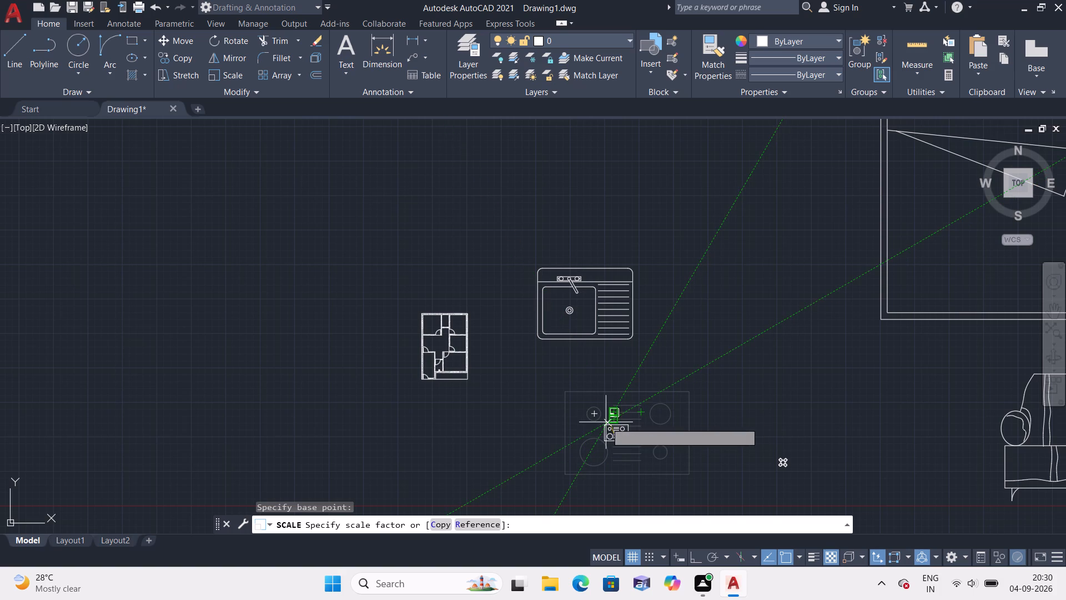
click(606, 422)
Move the reduced stove block close to the floor plan, just outside its upper-right corner.
click(595, 420)
click(653, 463)
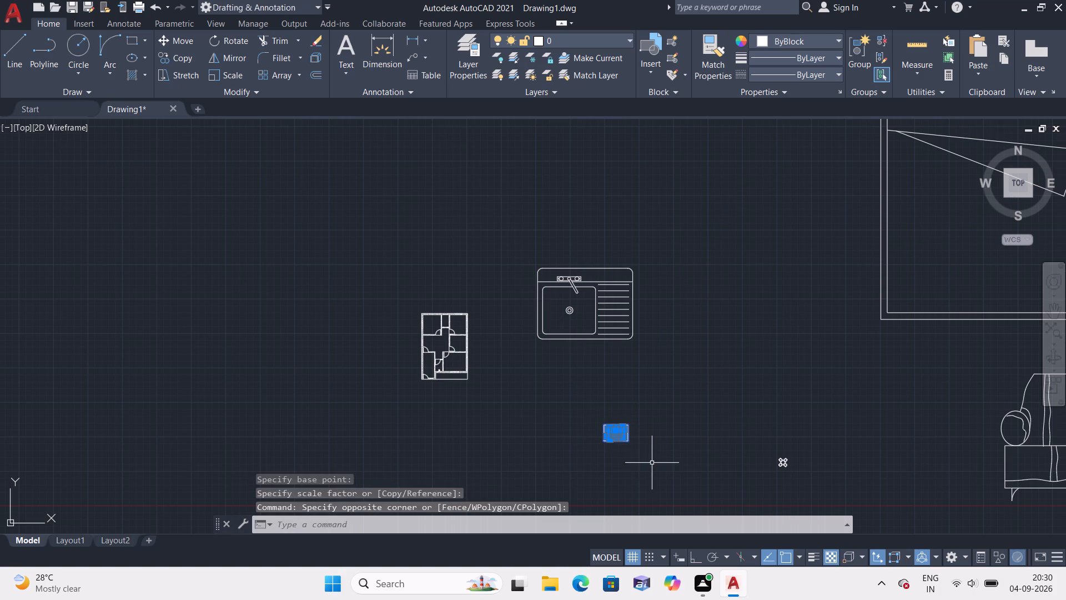
click(187, 34)
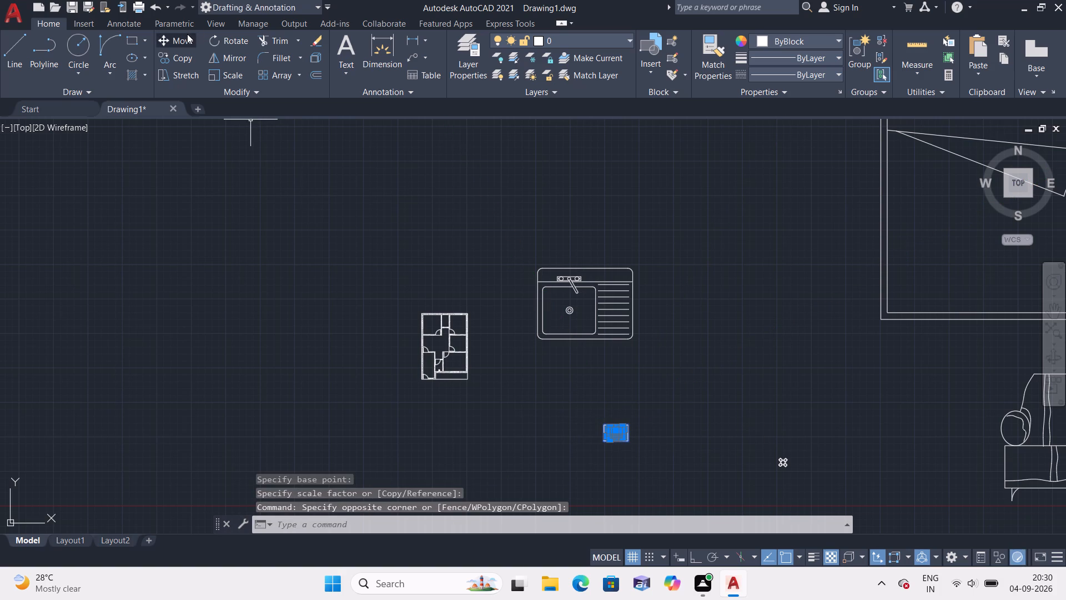
click(613, 433)
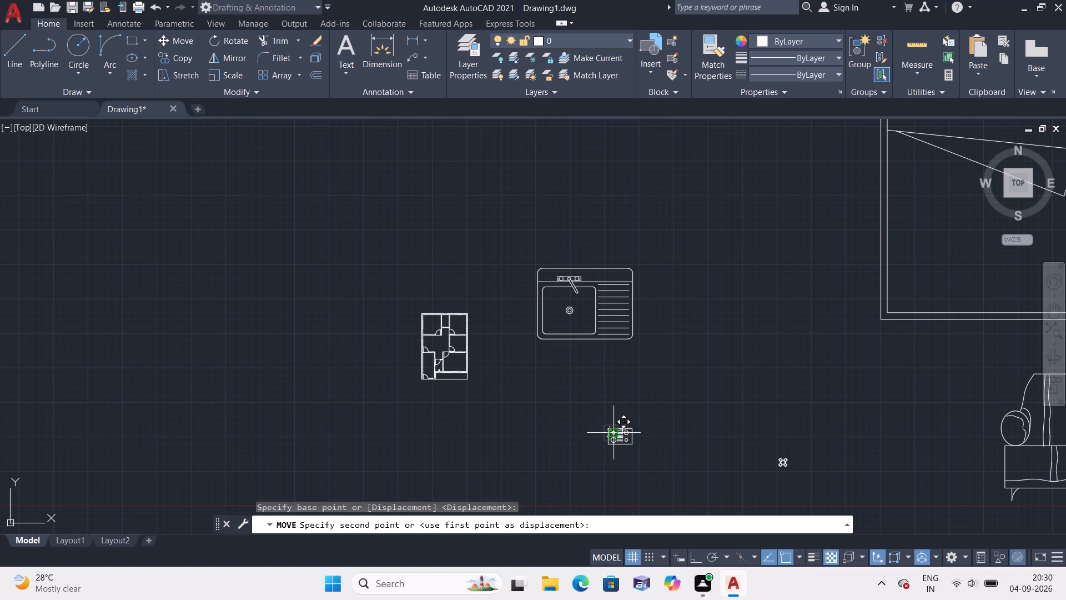
scroll(476, 341, up, 3)
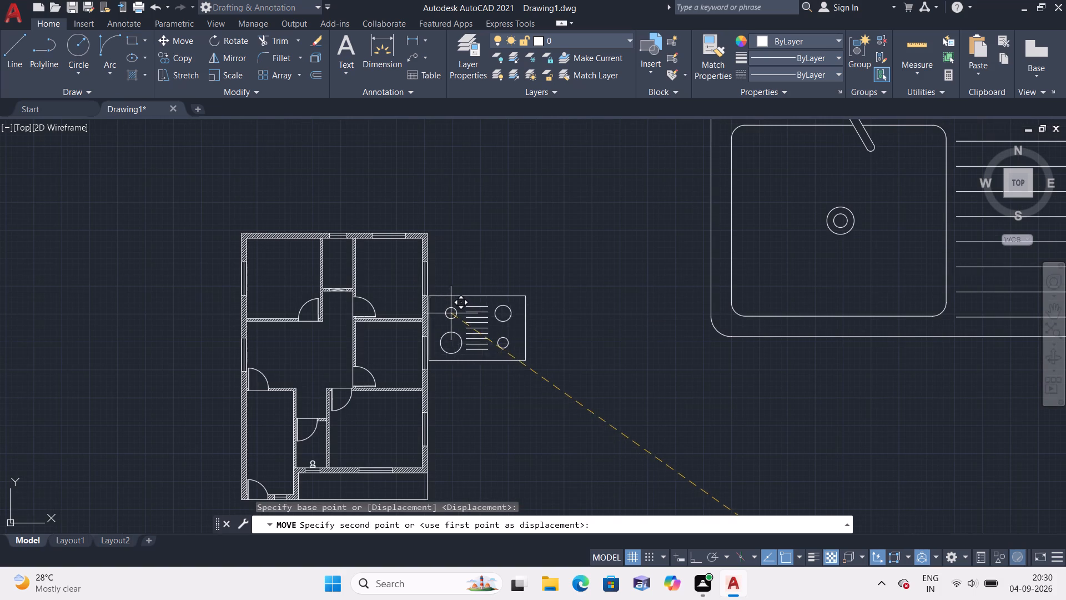
click(481, 230)
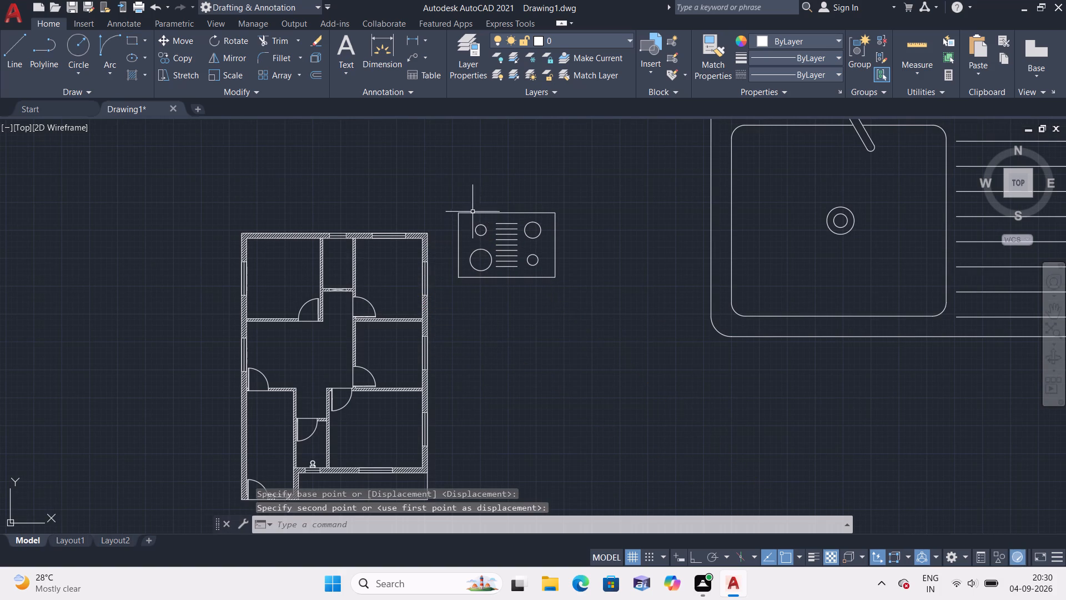
Scale the stove block down again from its centre, to about a third of its size.
drag(447, 197, 450, 204)
click(608, 356)
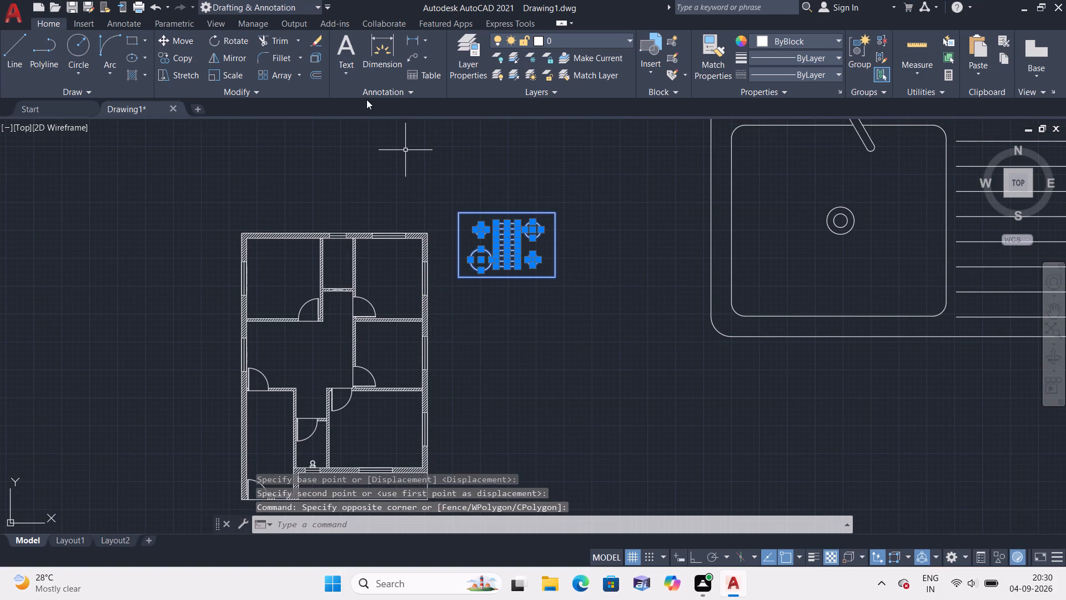
click(242, 72)
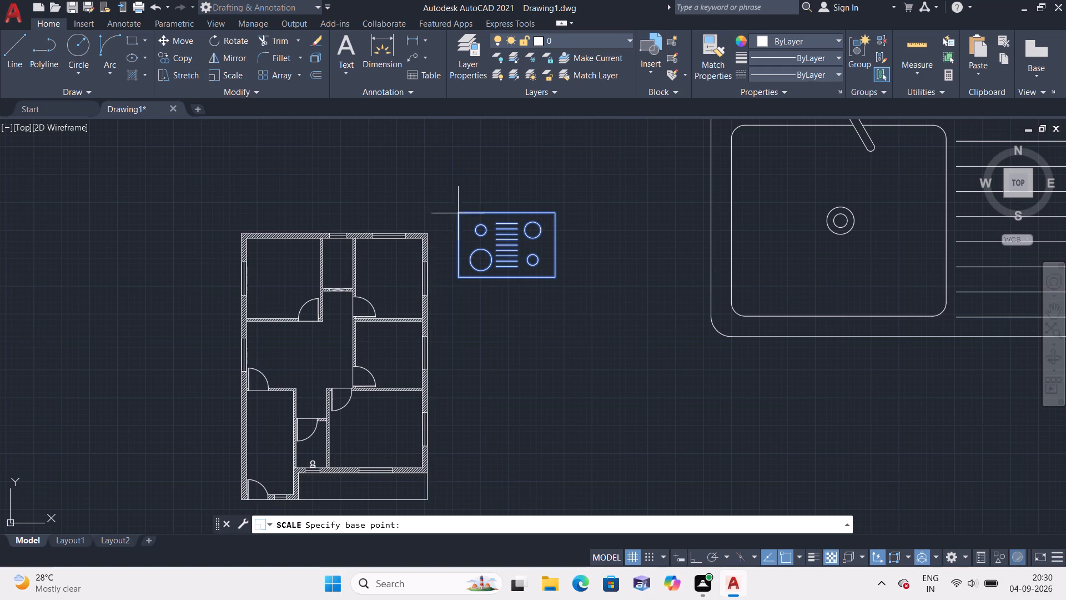
click(506, 241)
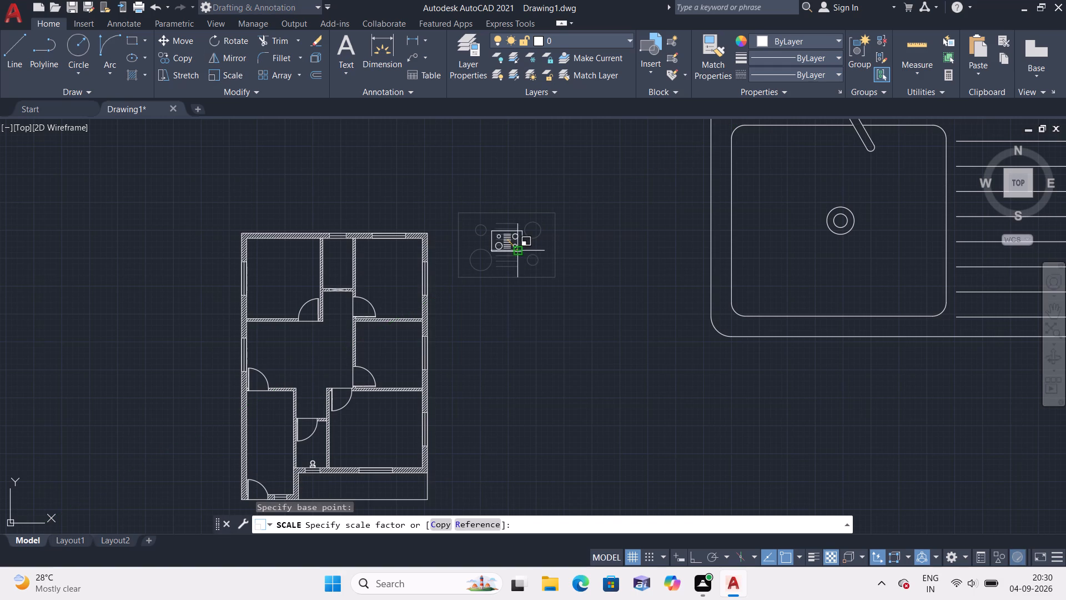
click(519, 253)
Move the stove block into the floor plan's upper-right room, just below the window in its top wall.
drag(470, 216, 476, 222)
click(599, 302)
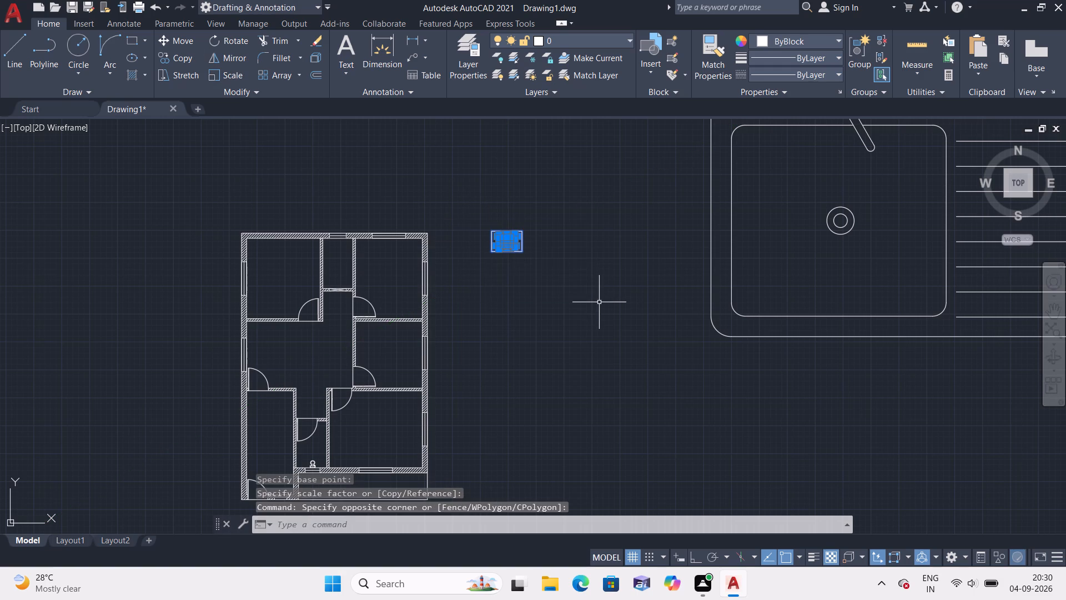
click(184, 43)
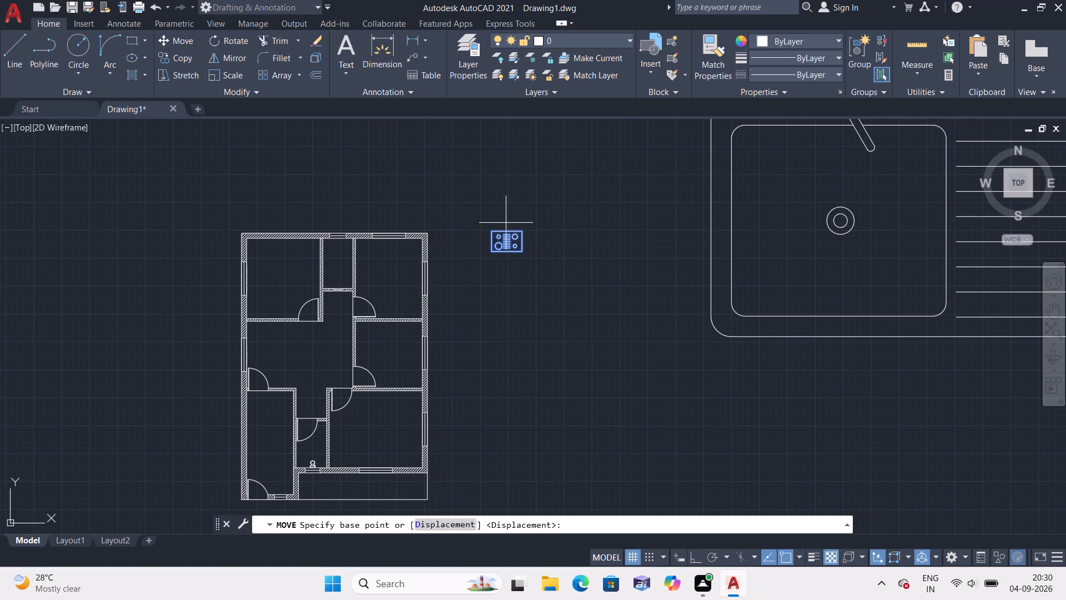
click(505, 239)
scroll(373, 259, up, 2)
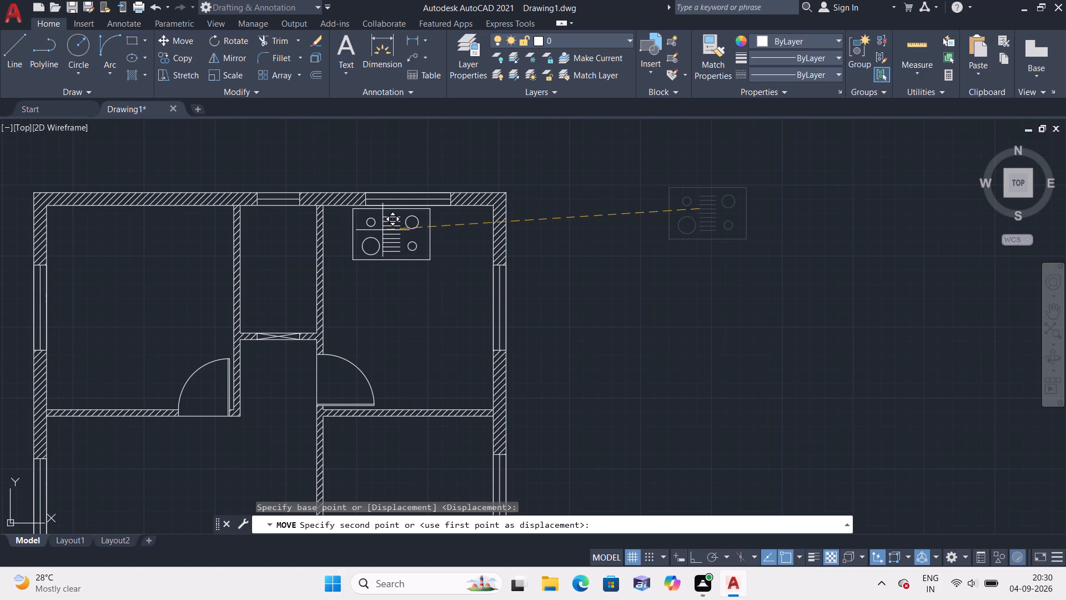
click(383, 230)
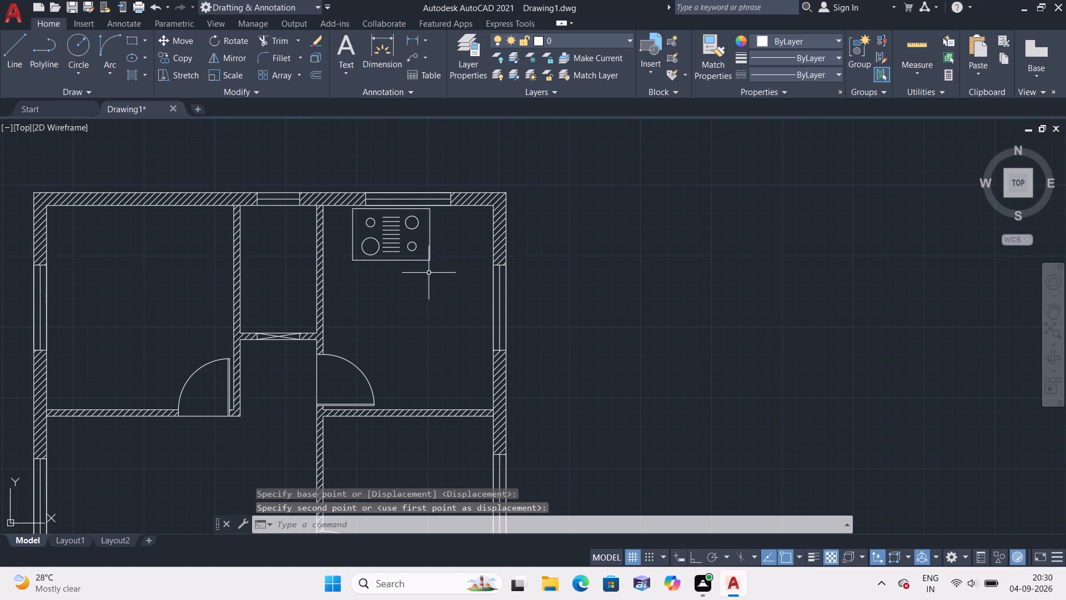
Shrink the stove block in the upper-right room to about a third of its size, scaling from its centre.
scroll(410, 259, up, 1)
middle_drag(410, 259, 412, 356)
scroll(346, 303, up, 2)
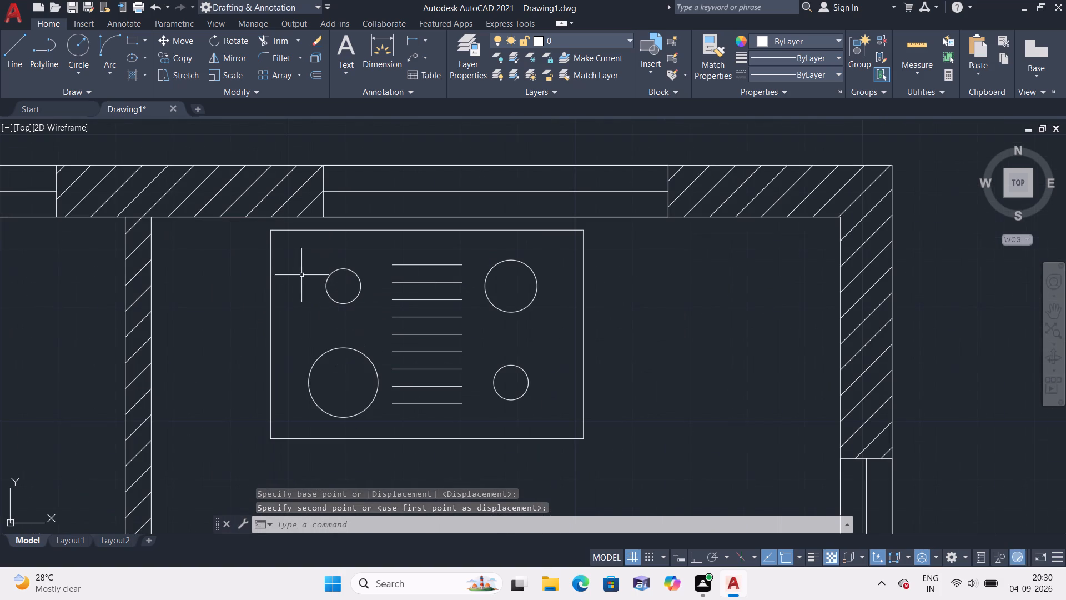
click(257, 229)
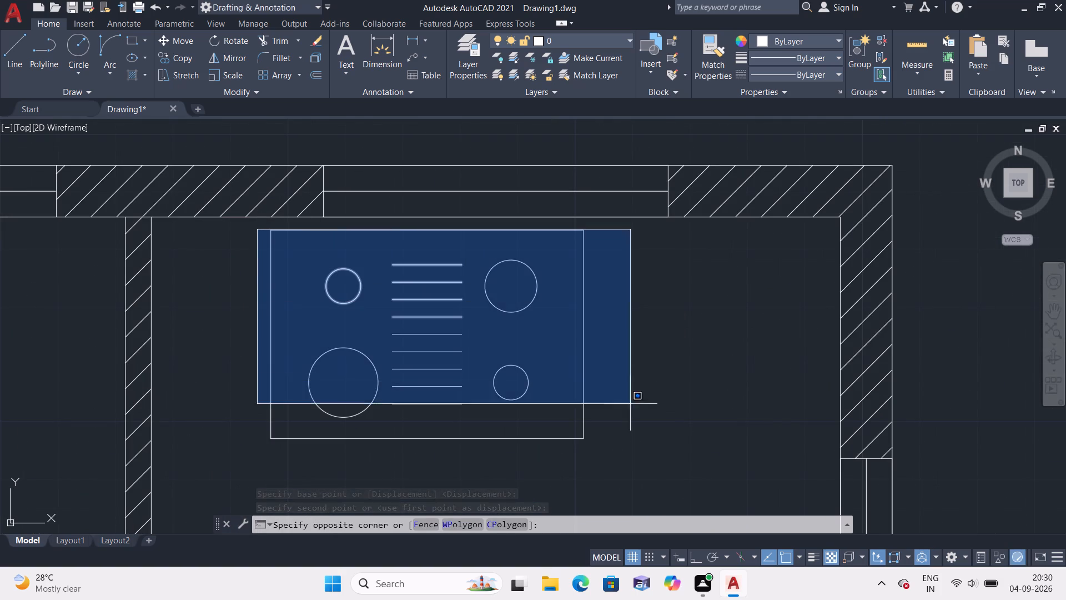
click(677, 476)
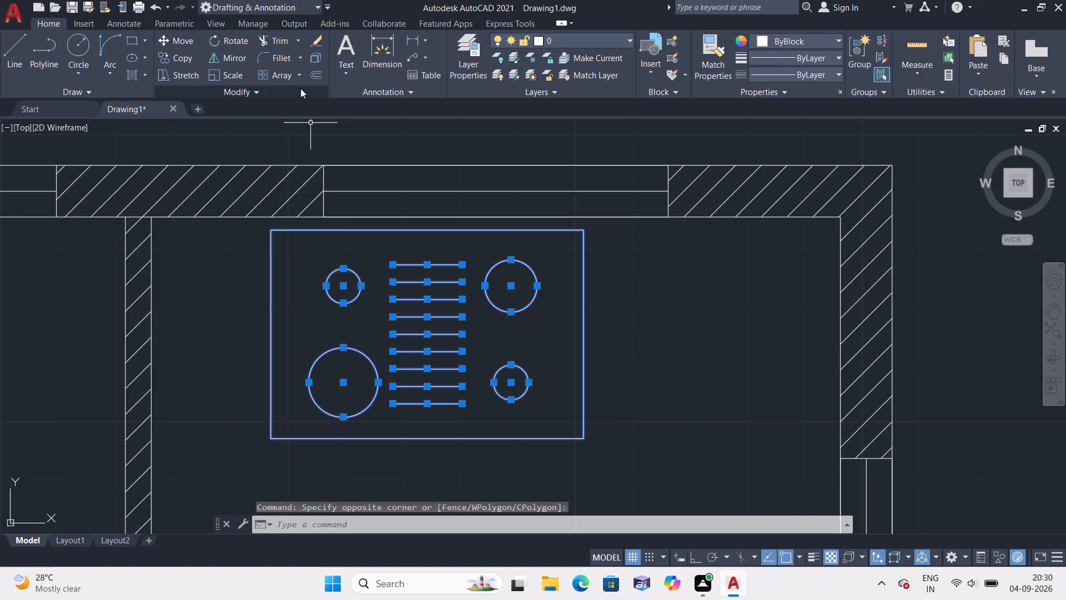
click(228, 73)
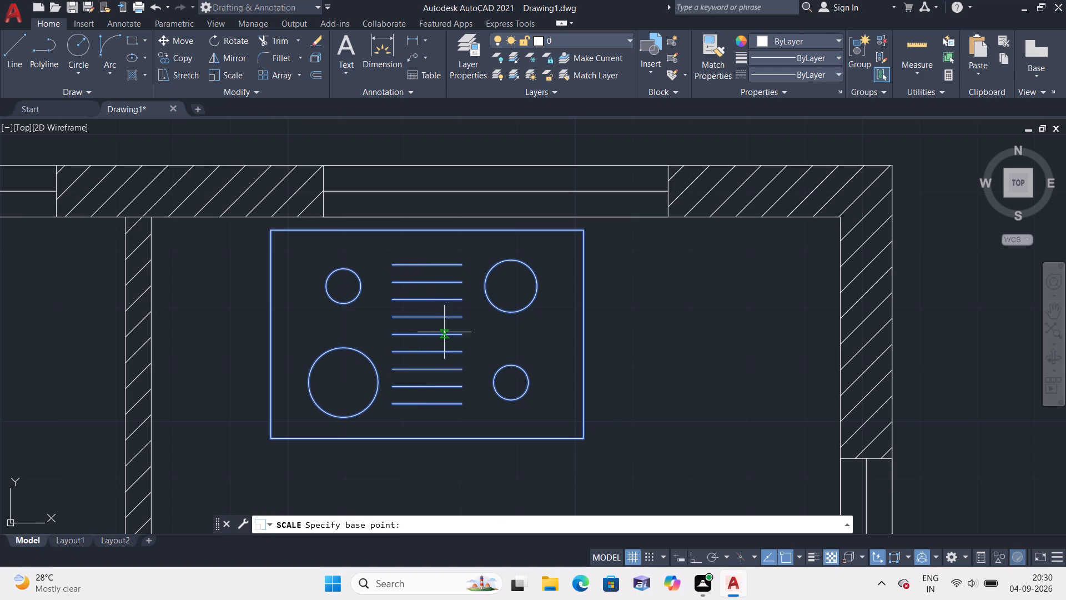
click(424, 321)
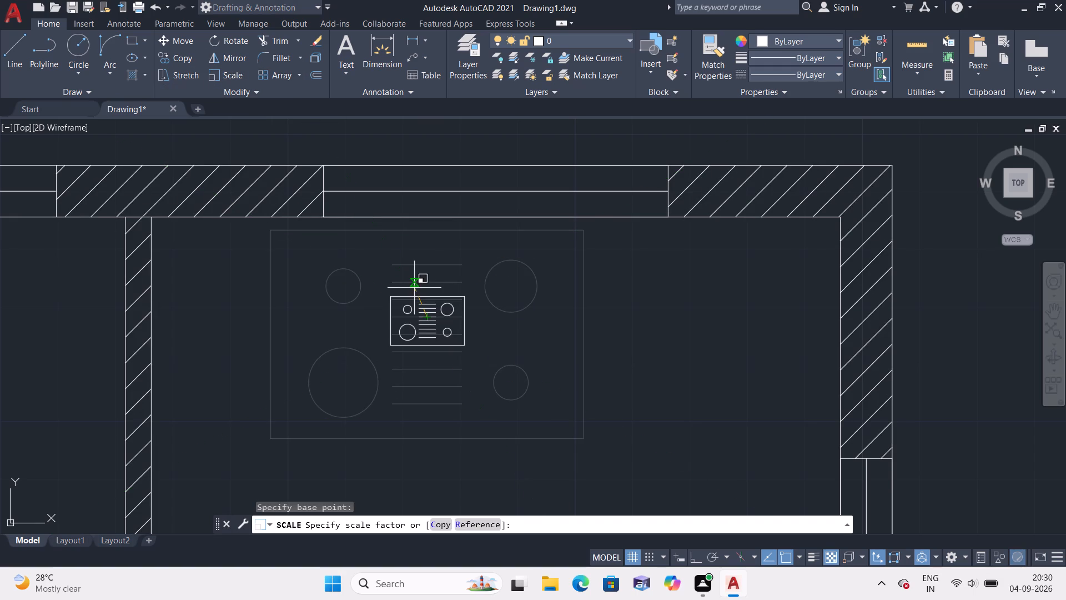
click(444, 263)
Move the stove block so the middle of its back edge sits on the top wall's inner face at the window.
click(344, 276)
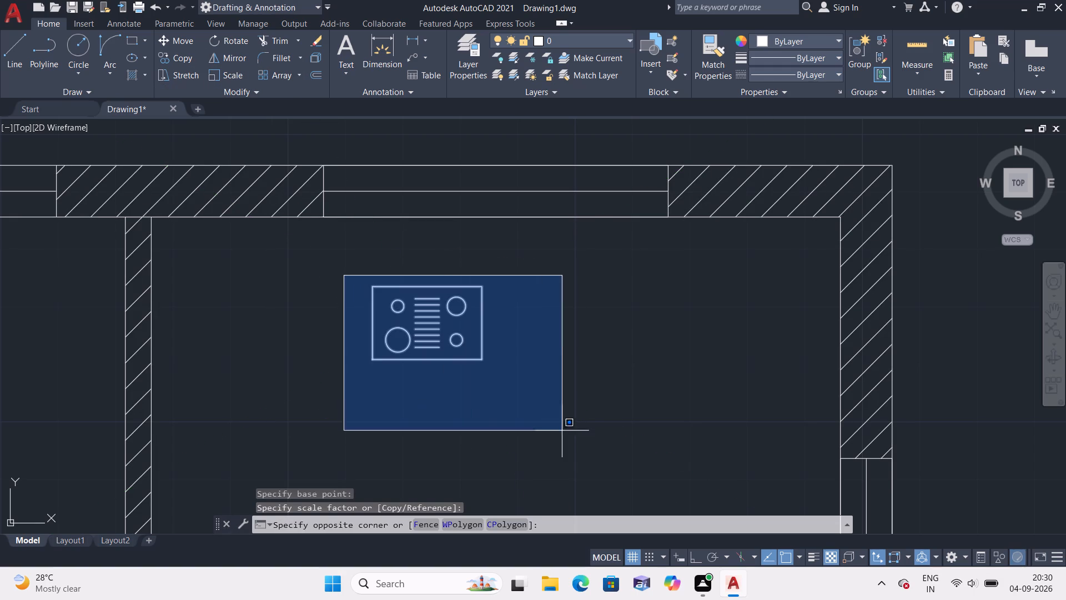
click(568, 428)
click(183, 39)
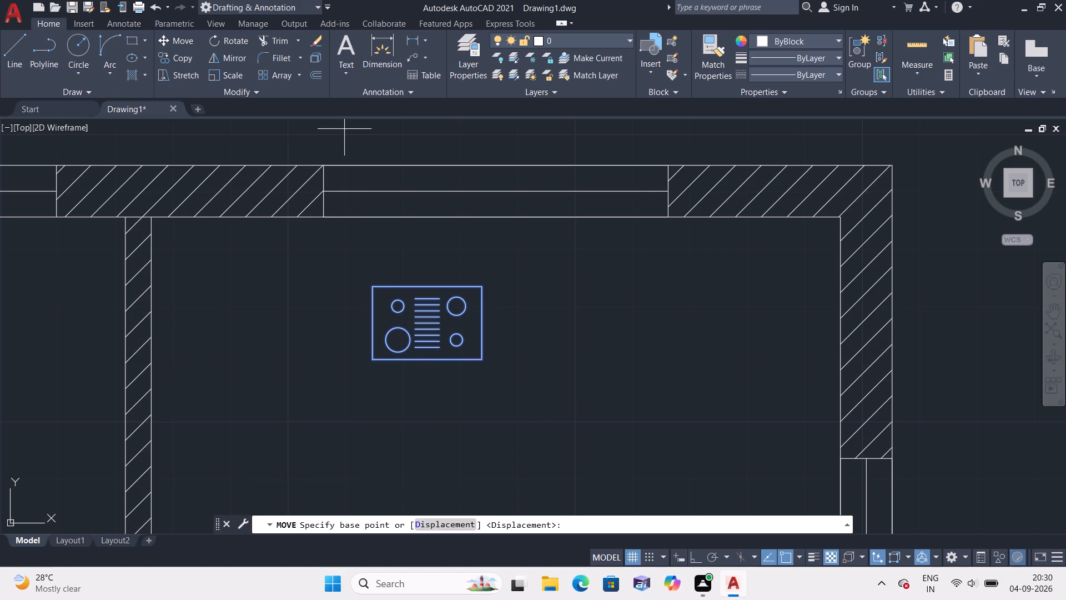
click(428, 287)
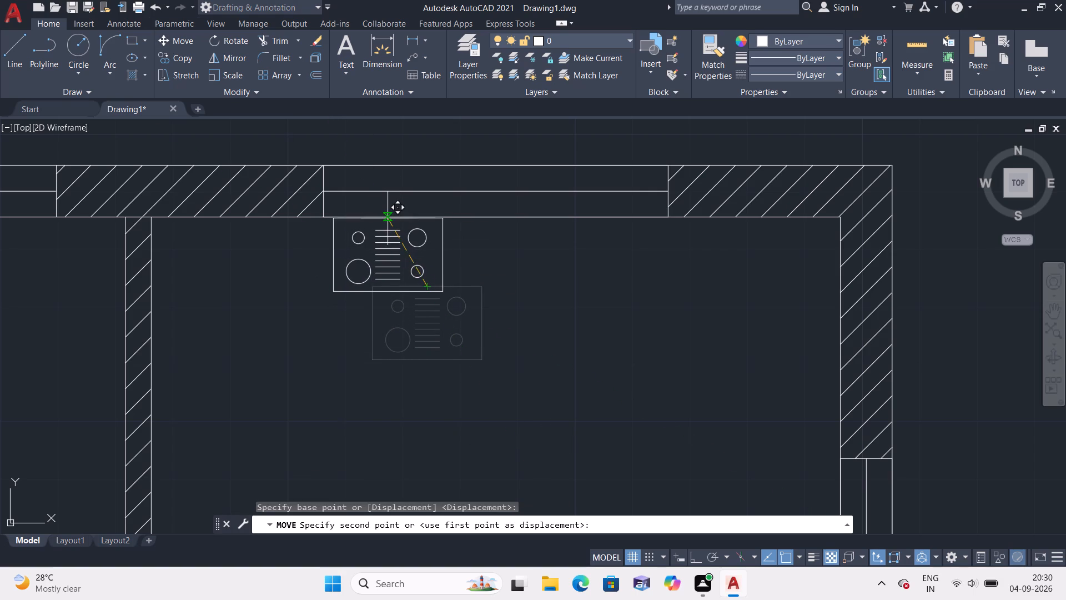
scroll(388, 218, up, 3)
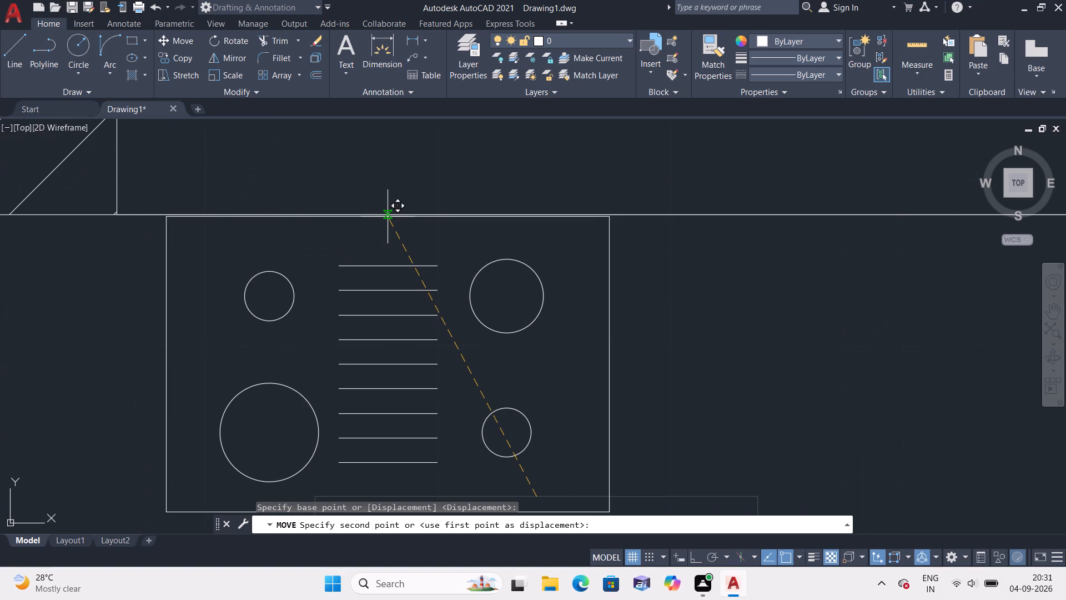
click(388, 215)
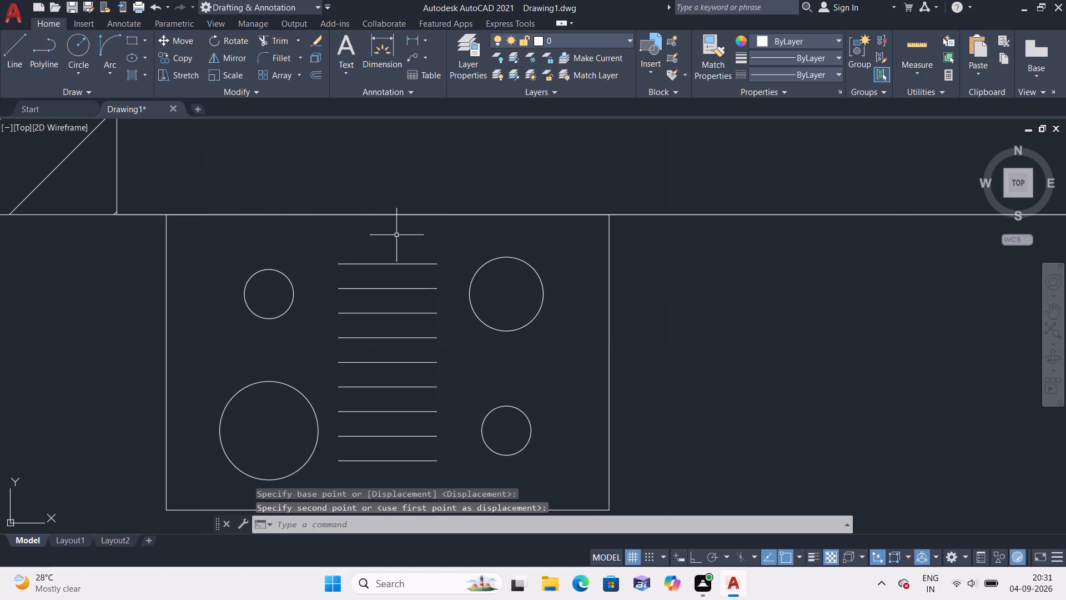
Draw the L-shaped counter outline from the partition wall, across below the stove and down, ending at the lower end of the right wall's window.
scroll(404, 241, down, 2)
scroll(497, 351, down, 3)
middle_drag(499, 353, 505, 321)
text(l)
key(space)
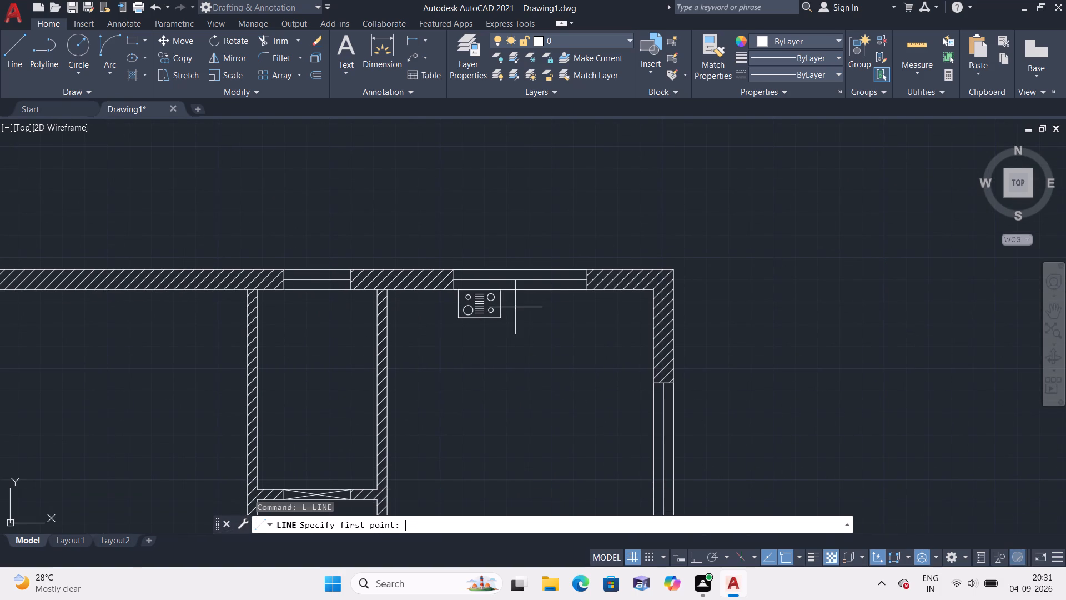
scroll(387, 337, up, 2)
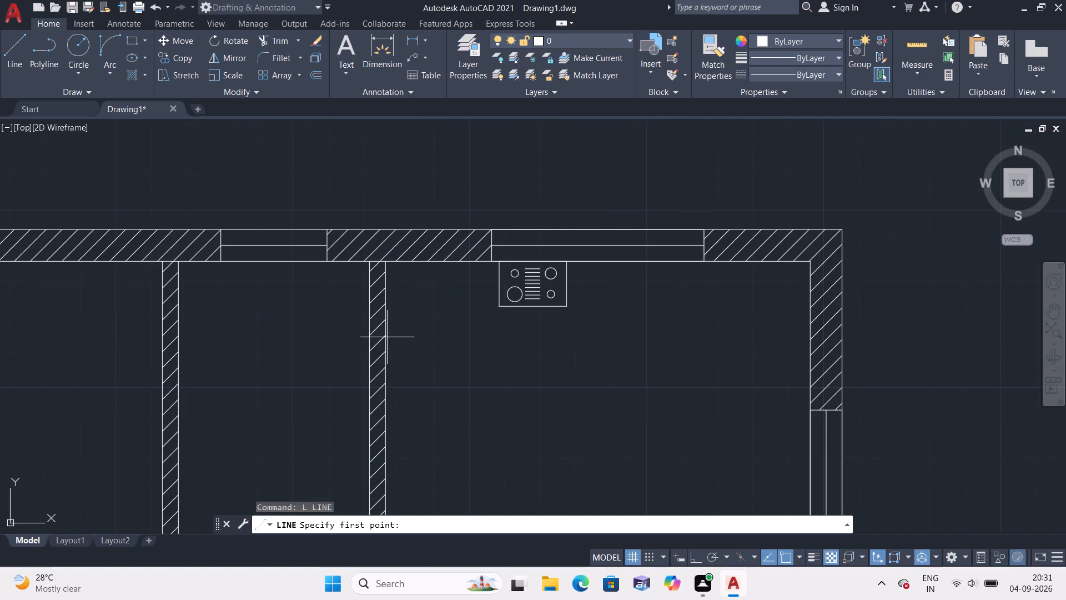
click(386, 320)
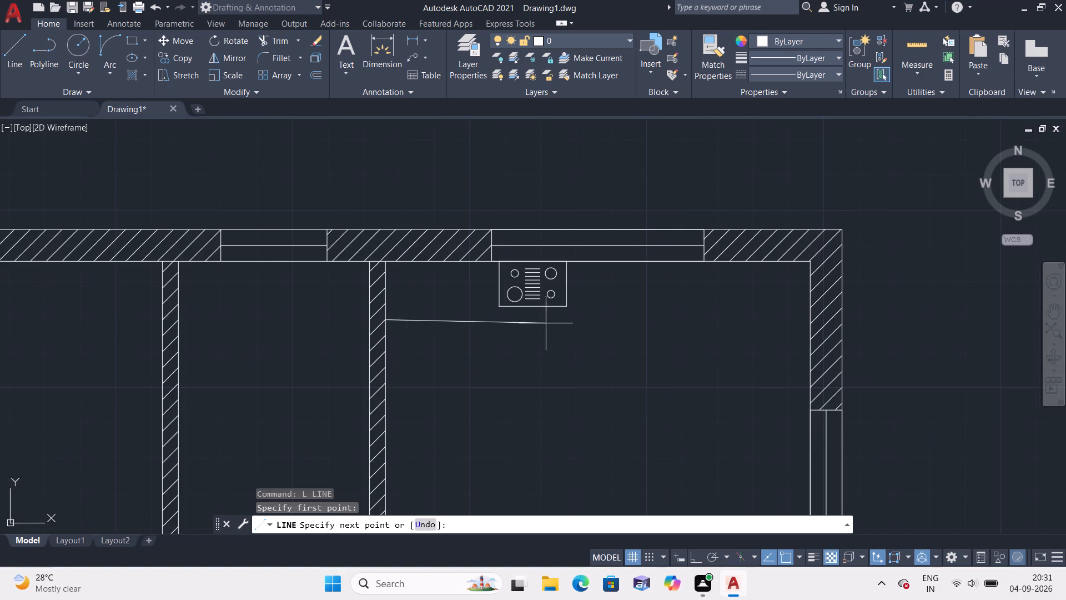
scroll(673, 322, down, 2)
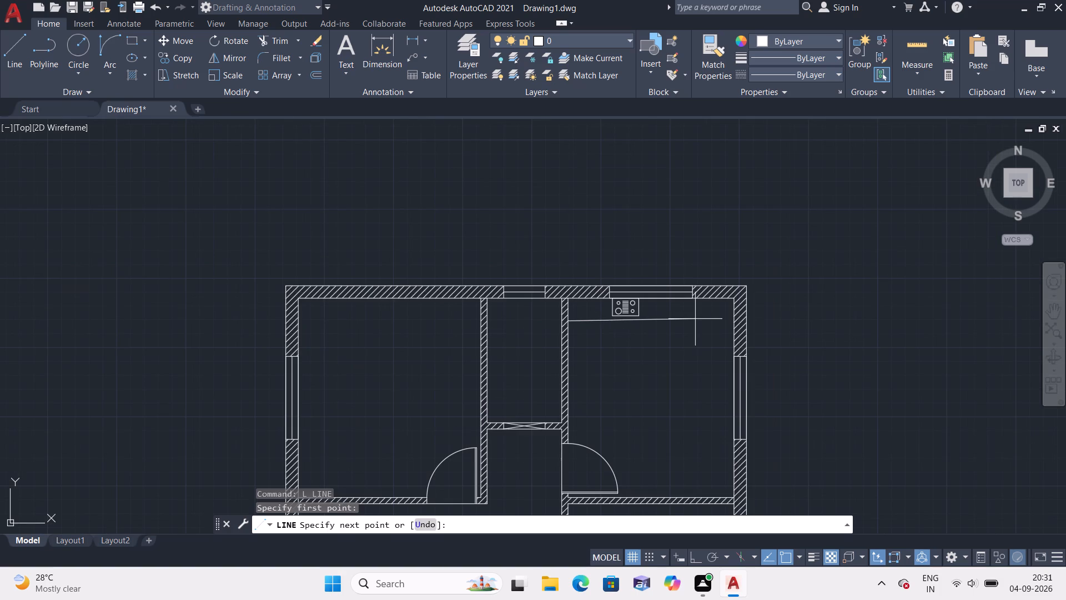
scroll(718, 341, up, 1)
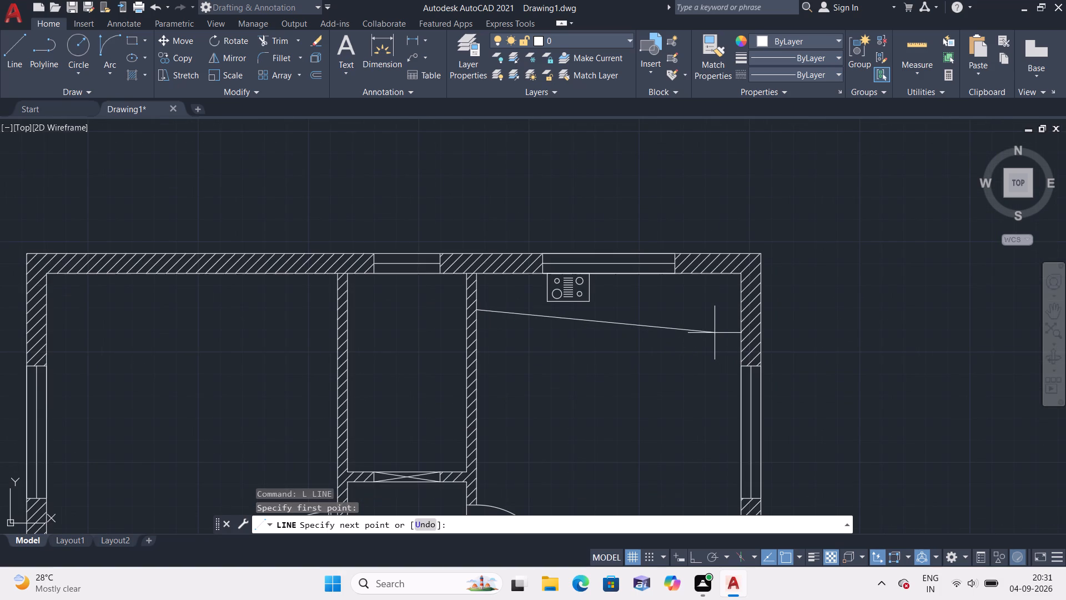
key(F8)
click(694, 312)
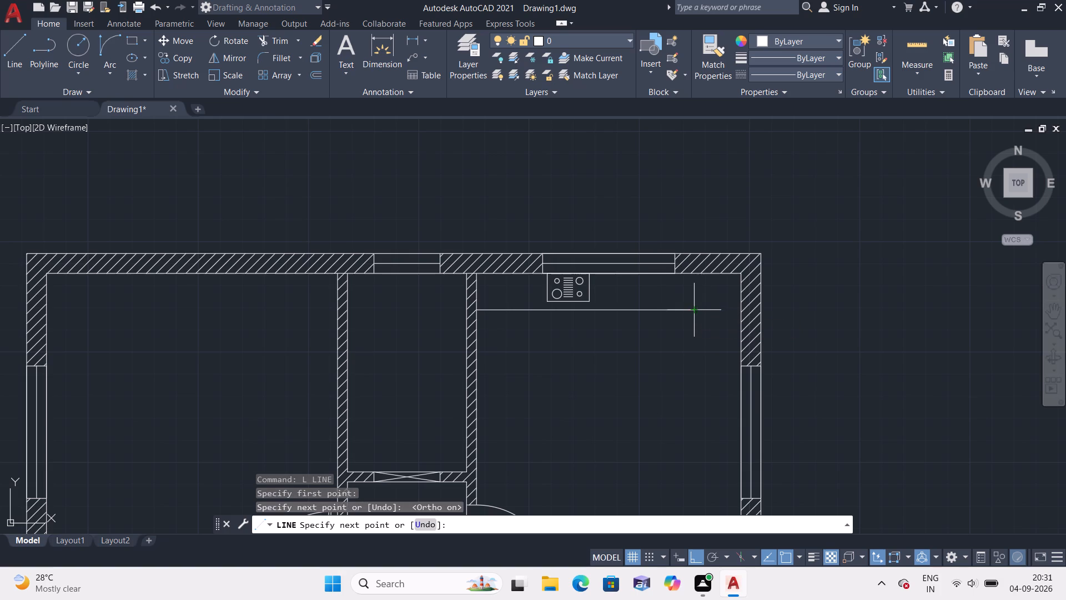
scroll(715, 403, down, 1)
middle_drag(715, 423, 695, 372)
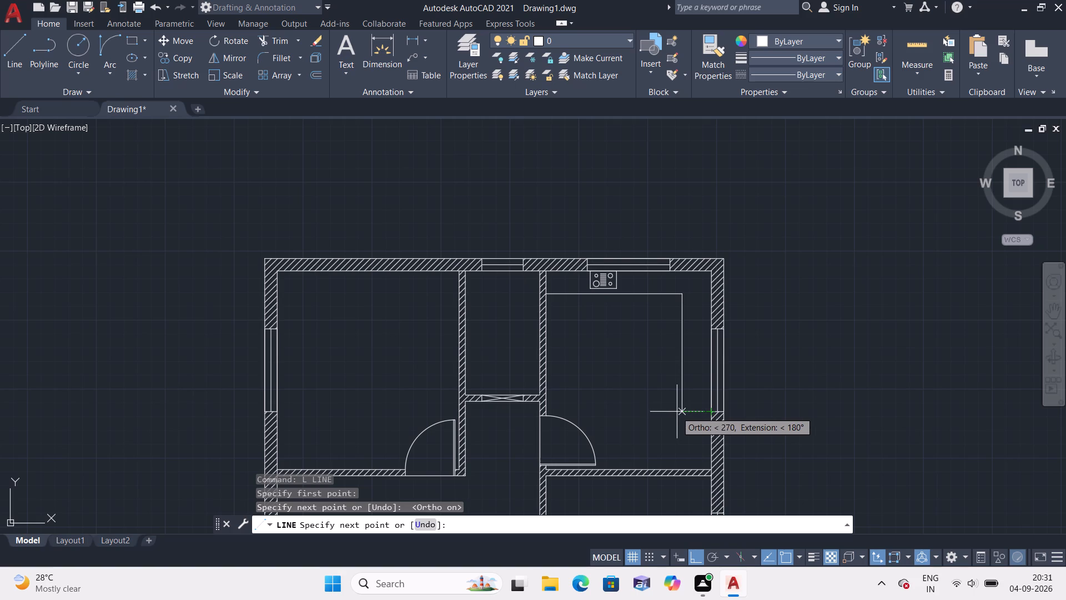
click(681, 409)
click(708, 410)
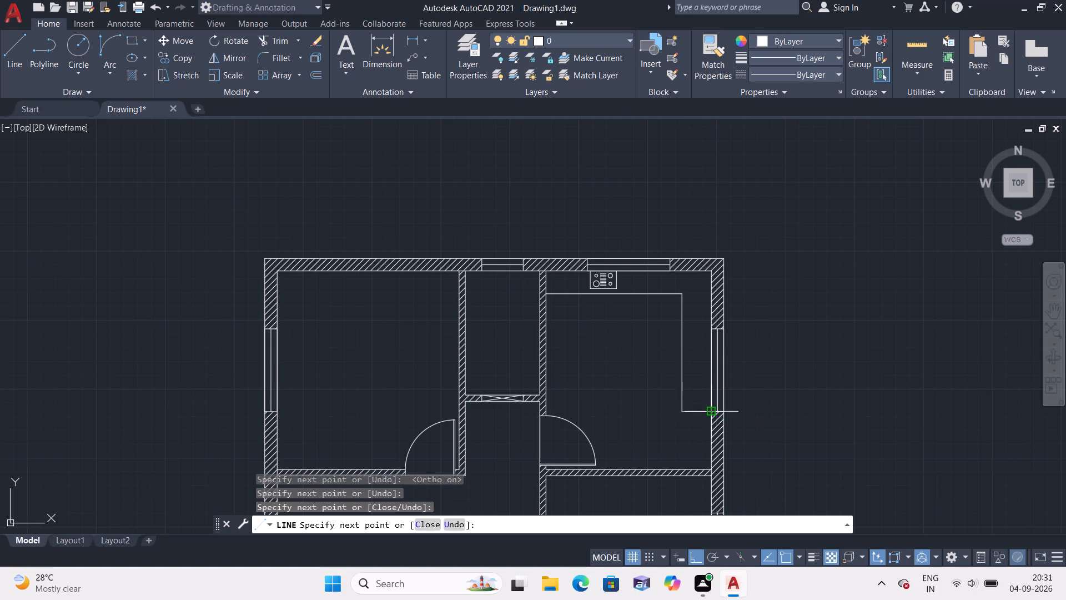
key(Escape)
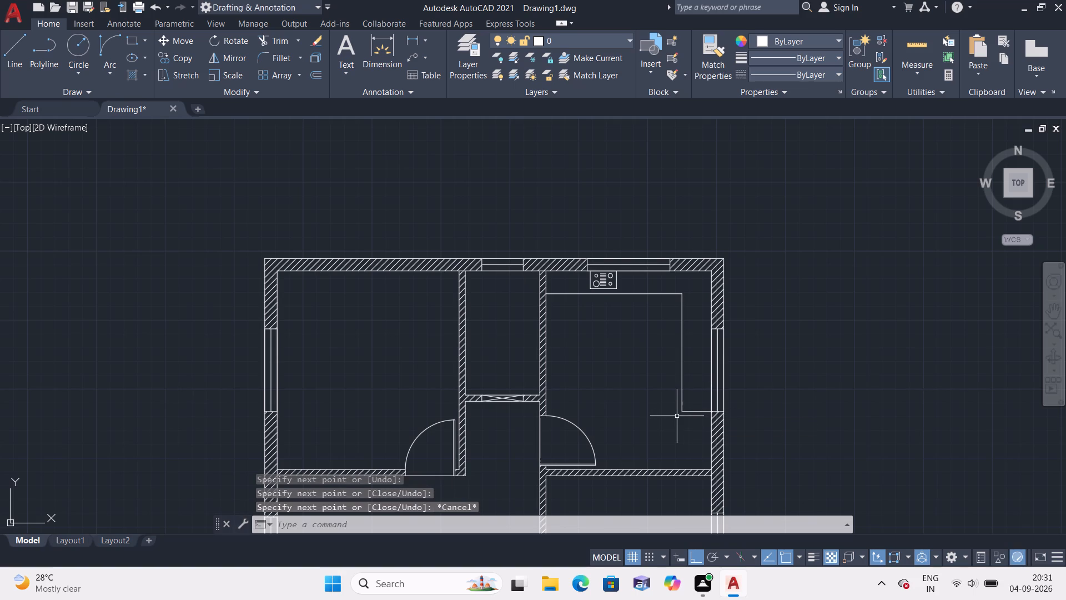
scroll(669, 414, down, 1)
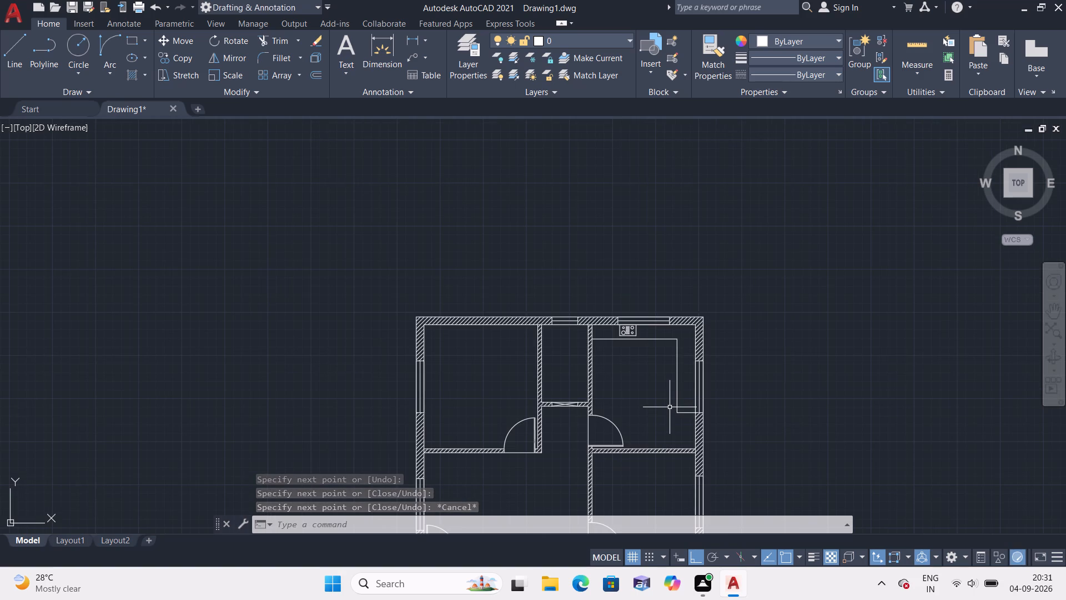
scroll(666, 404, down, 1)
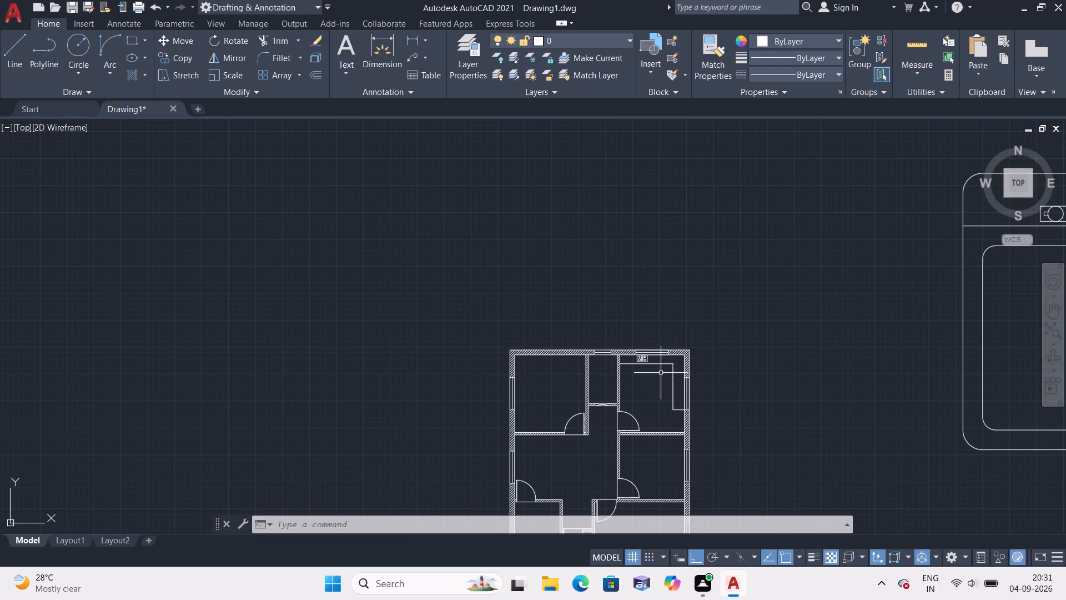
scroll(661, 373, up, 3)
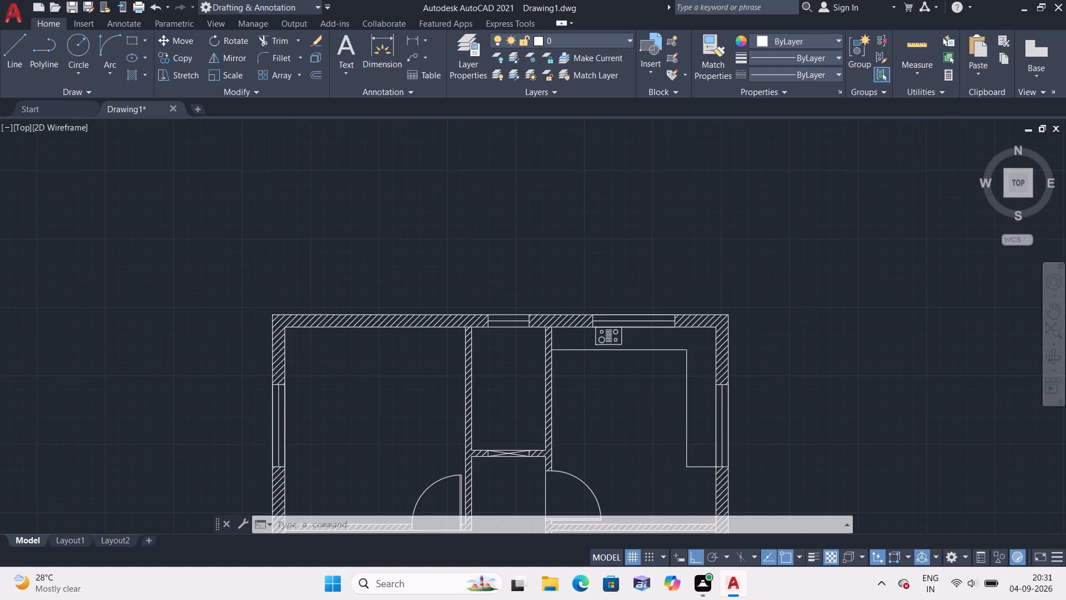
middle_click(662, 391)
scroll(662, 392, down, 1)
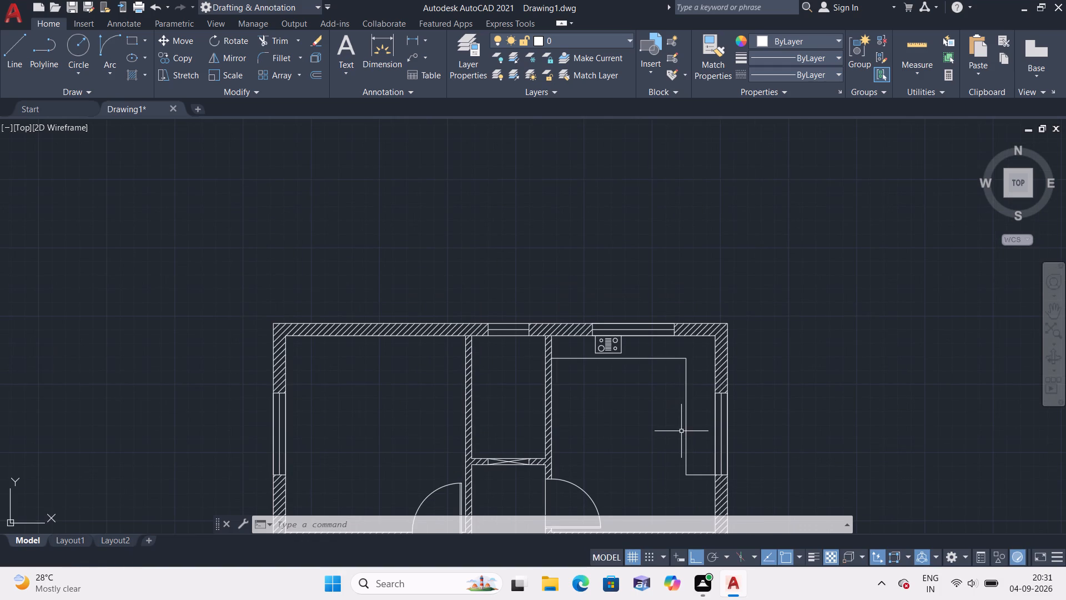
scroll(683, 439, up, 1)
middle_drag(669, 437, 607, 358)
Rotate the sink block 90° clockwise about the middle of its back edge so its faucet side faces right.
scroll(633, 444, down, 3)
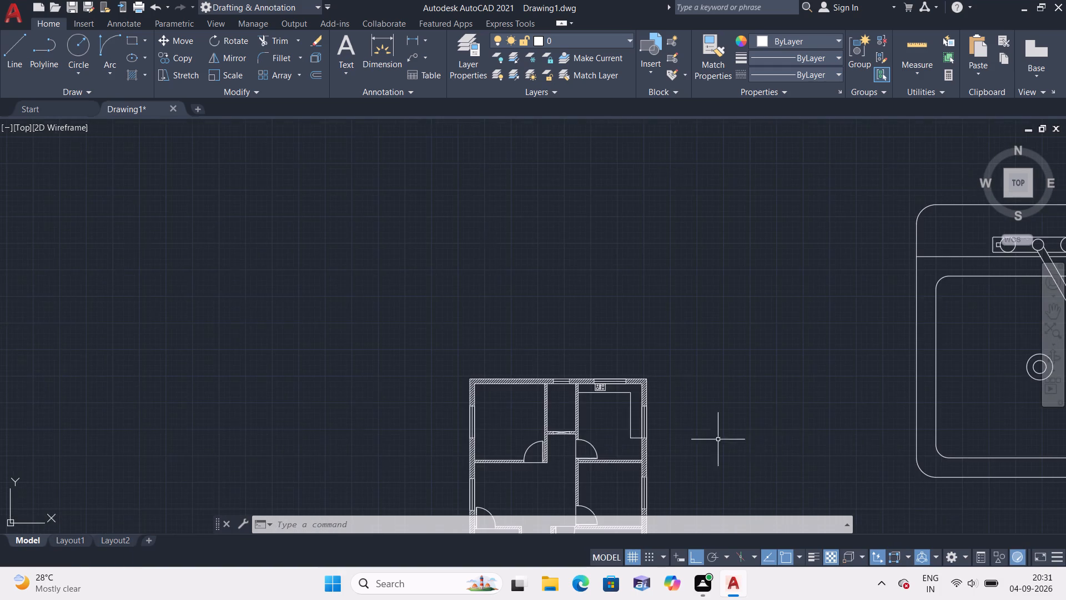
middle_drag(775, 432, 606, 351)
scroll(521, 351, down, 1)
scroll(585, 334, up, 1)
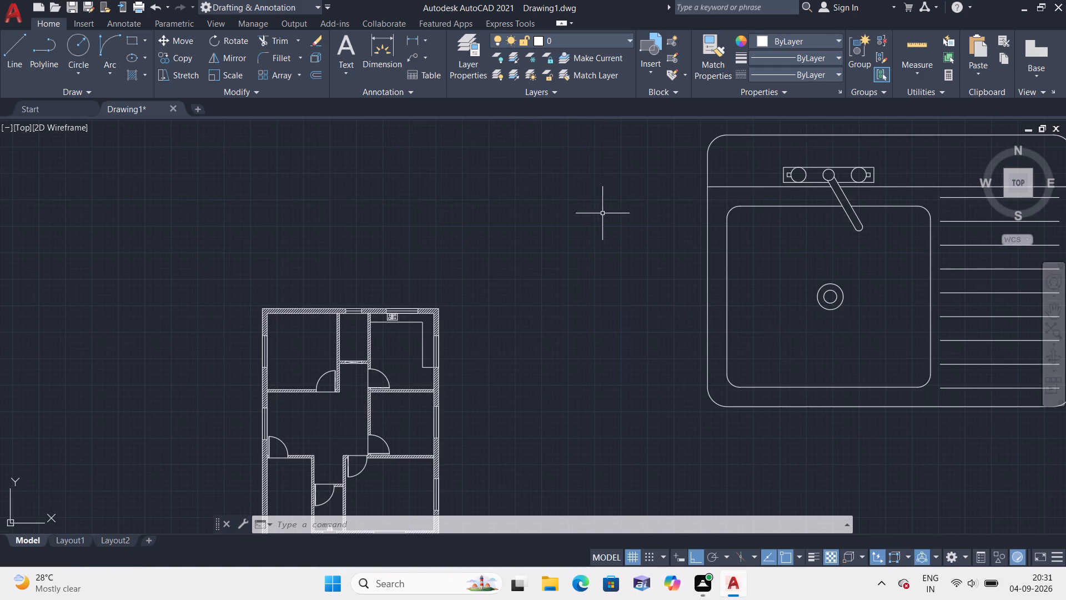
scroll(607, 221, down, 2)
middle_drag(607, 225, 589, 233)
click(600, 192)
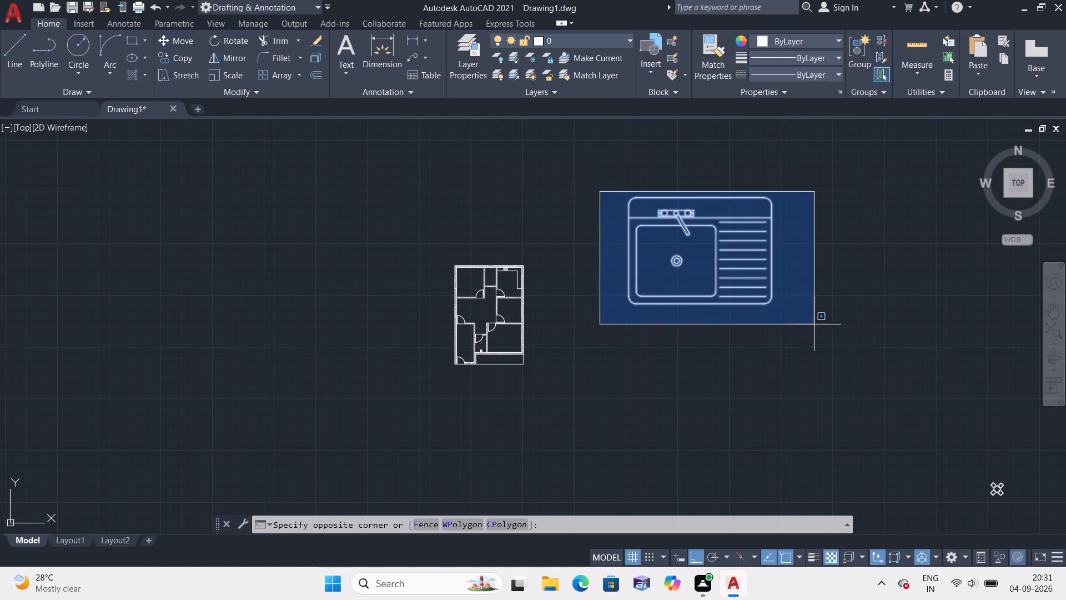
click(841, 339)
click(246, 44)
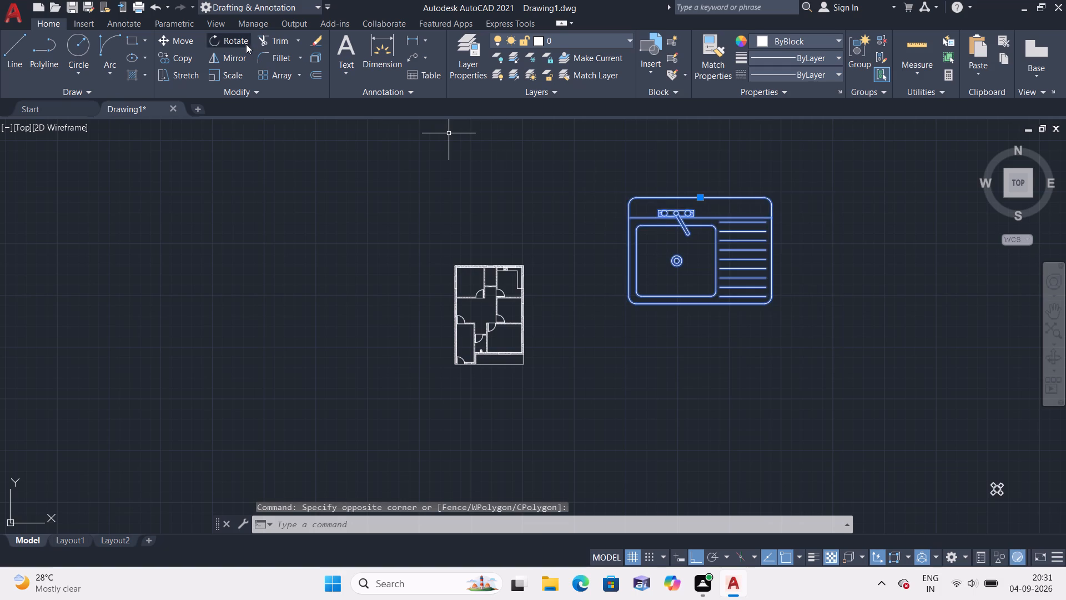
click(702, 196)
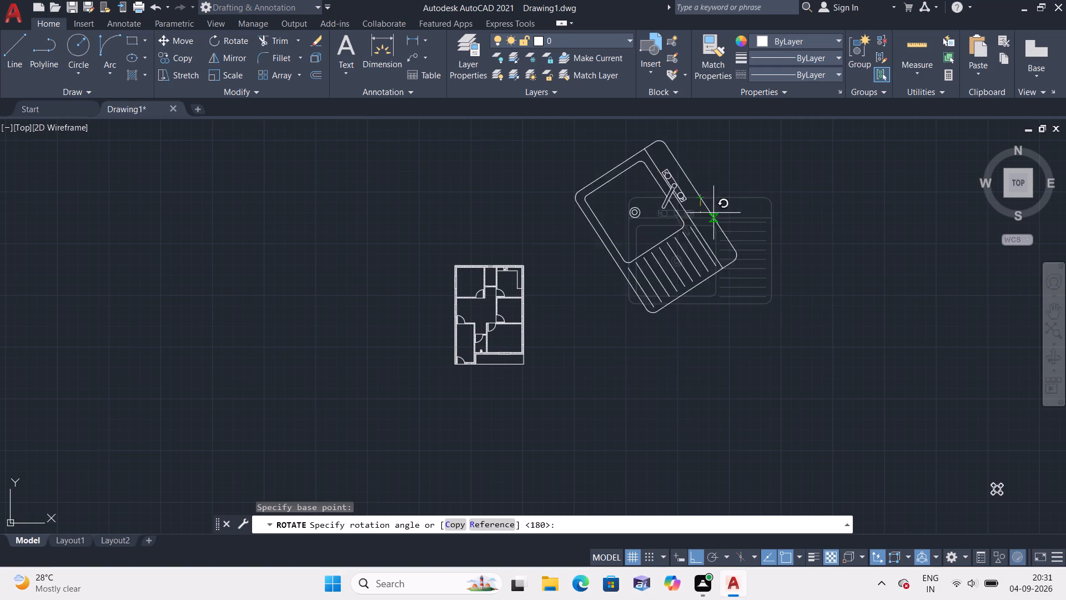
click(702, 343)
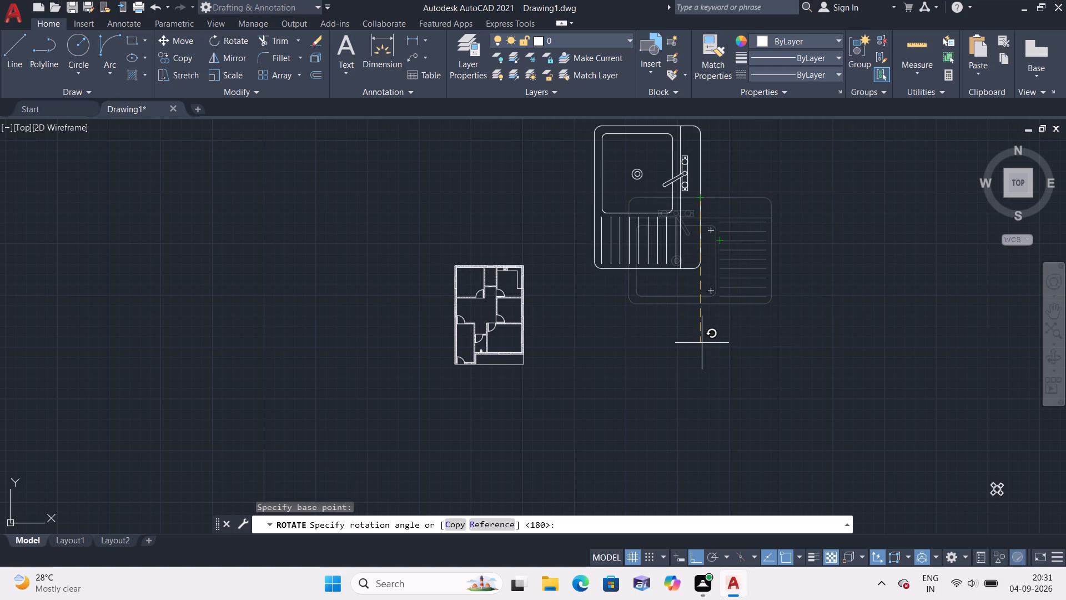
Scale the rotated sink block down from its centre, to a little over a quarter of its size.
scroll(736, 222, down, 1)
click(626, 152)
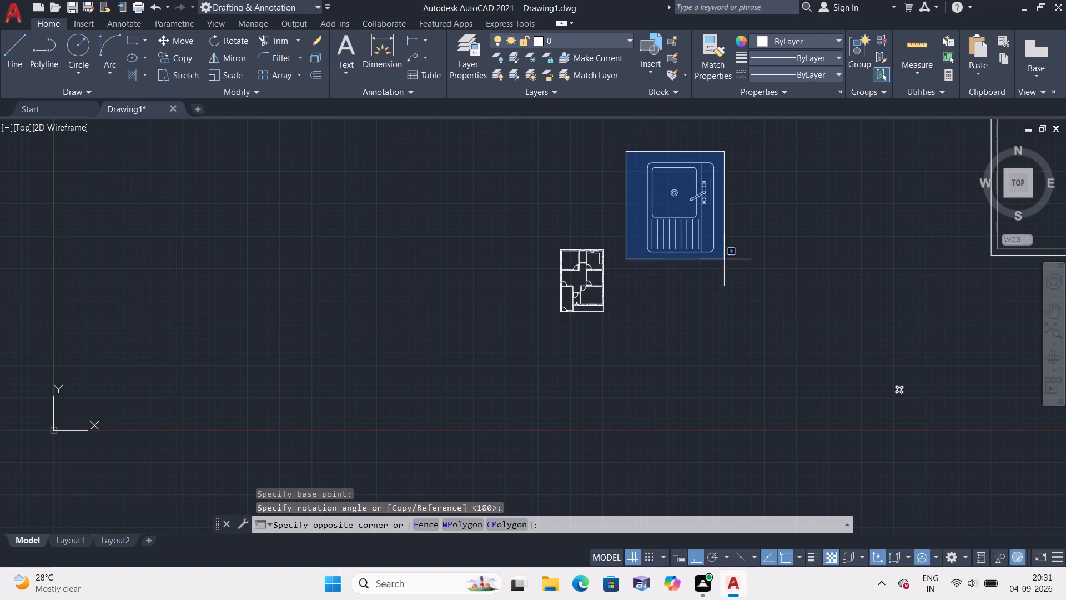
click(753, 278)
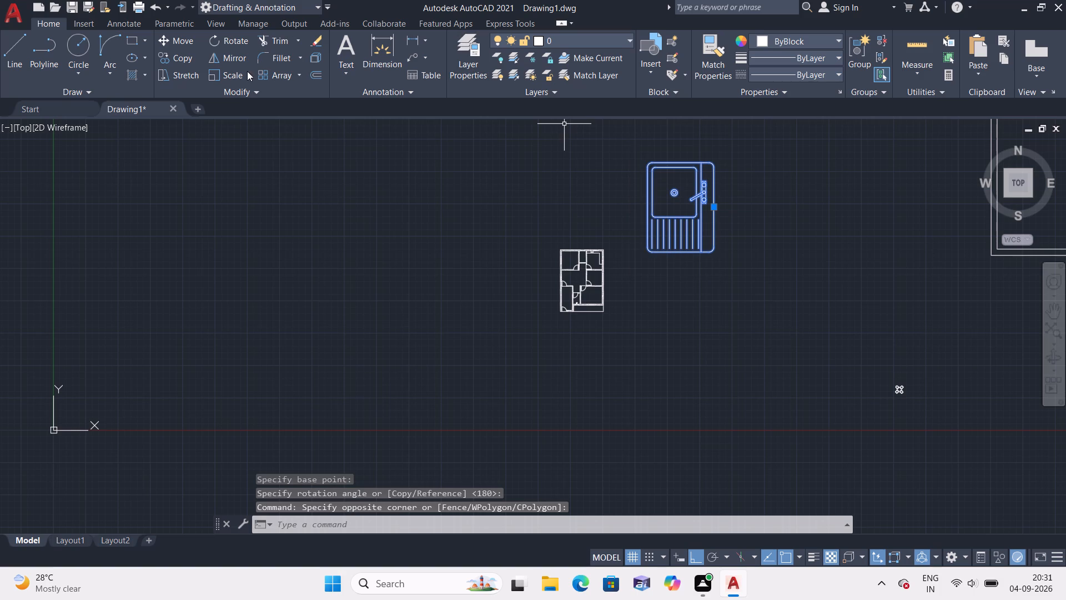
click(228, 76)
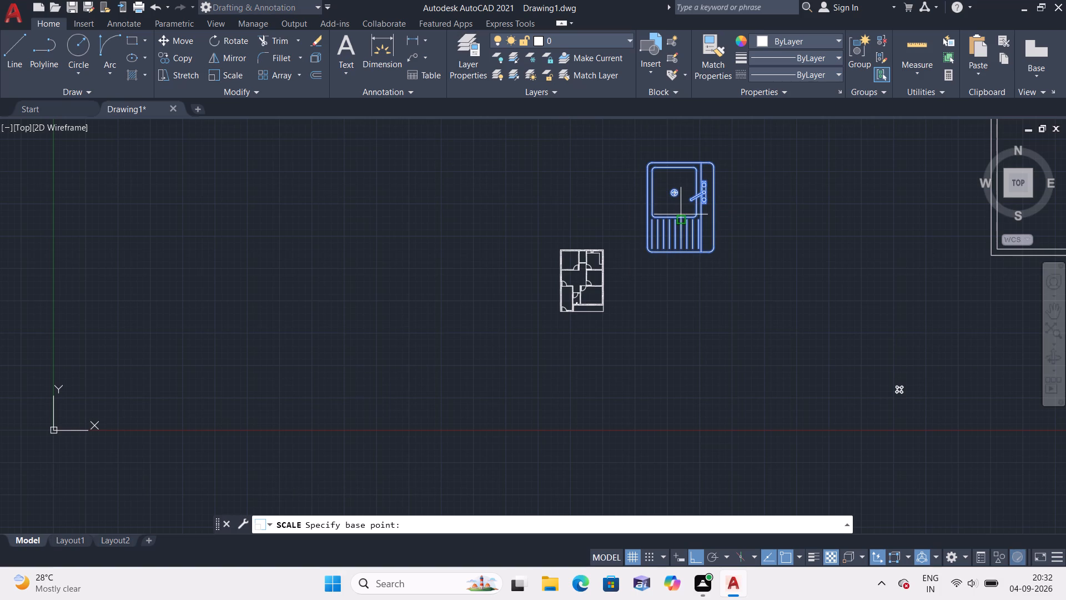
click(681, 216)
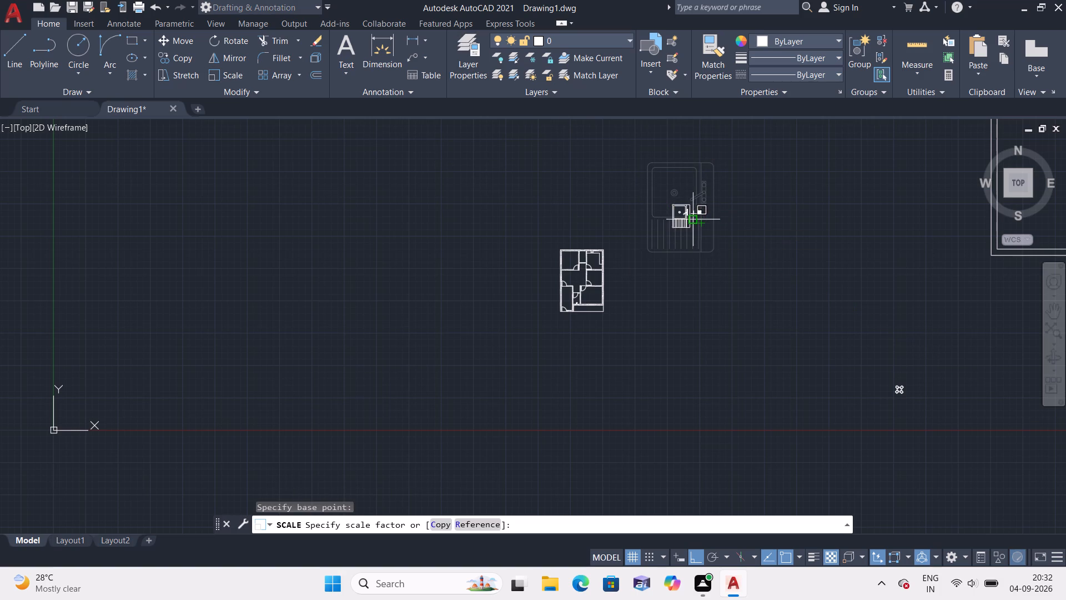
click(692, 220)
Move the sink block by the middle of its back edge to the open space just right of the floor plan's upper half.
click(657, 189)
click(726, 259)
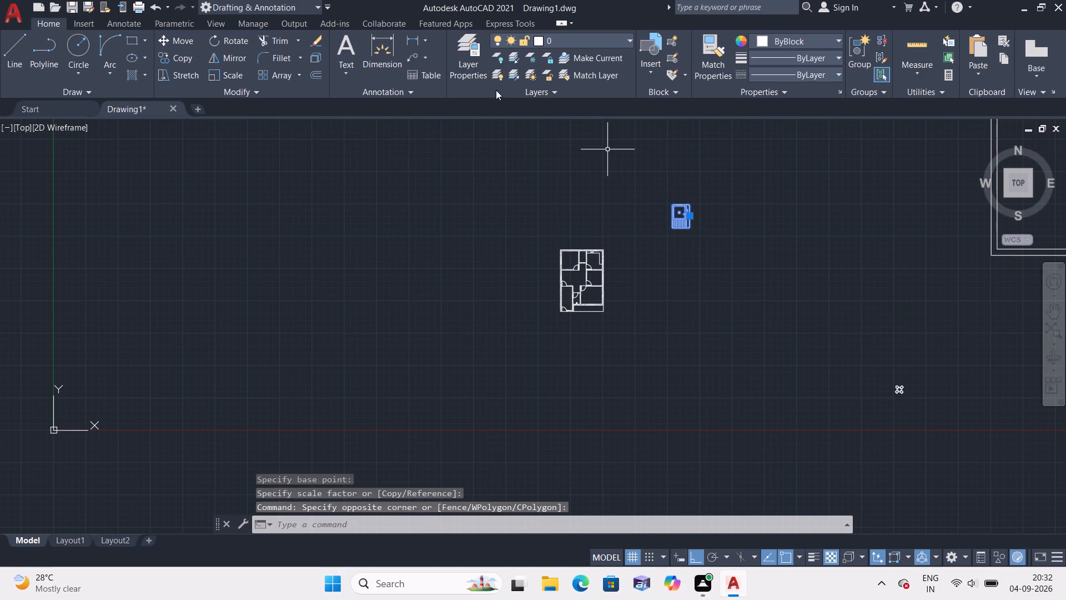
click(164, 39)
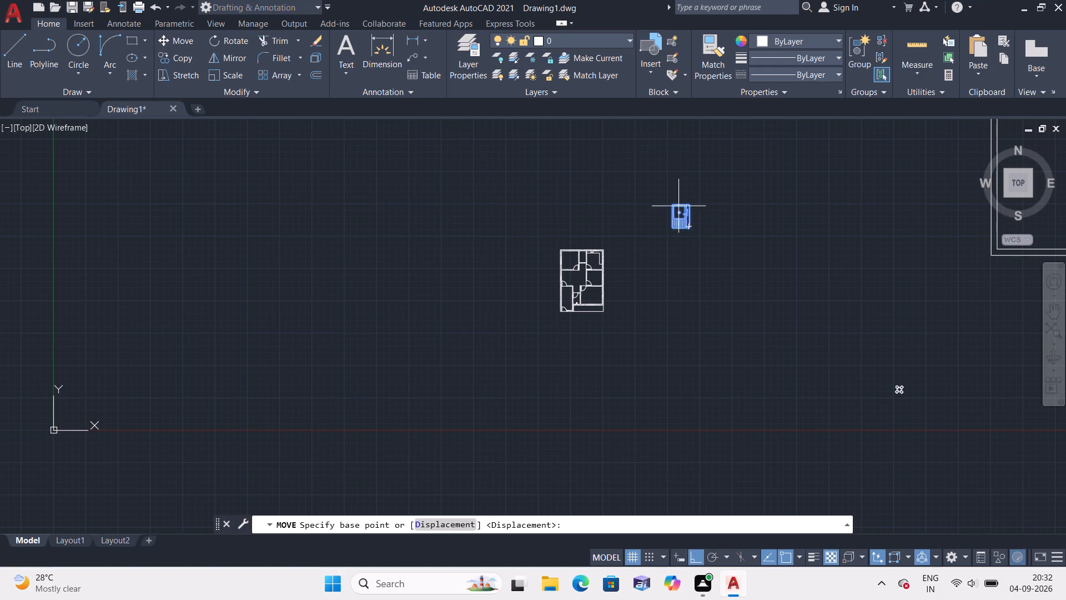
scroll(672, 203, up, 3)
click(732, 253)
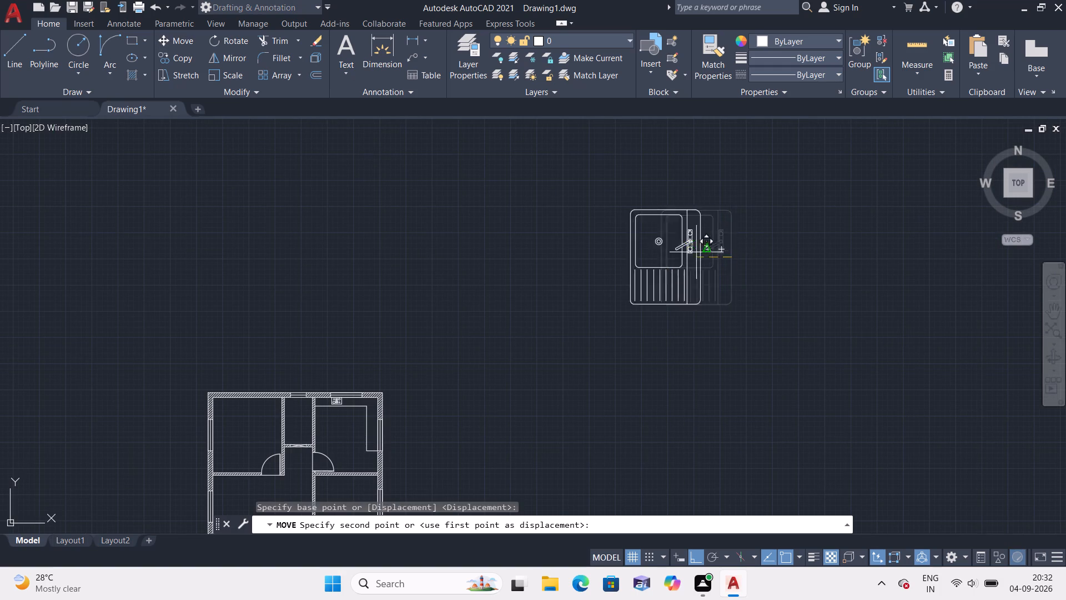
scroll(676, 263, down, 3)
key(F8)
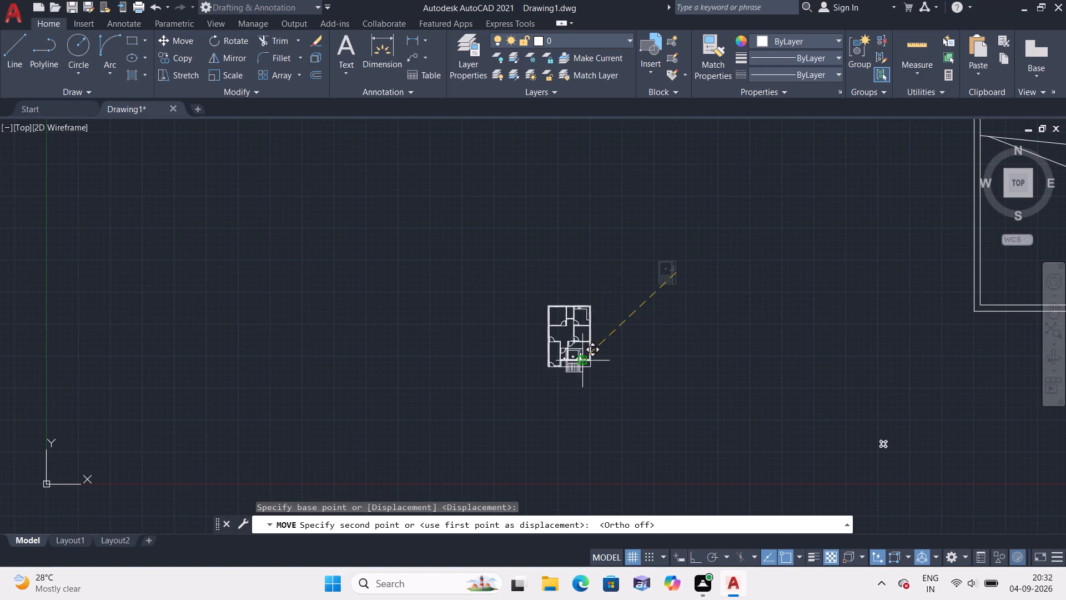
scroll(585, 338, up, 6)
scroll(645, 239, down, 3)
click(868, 249)
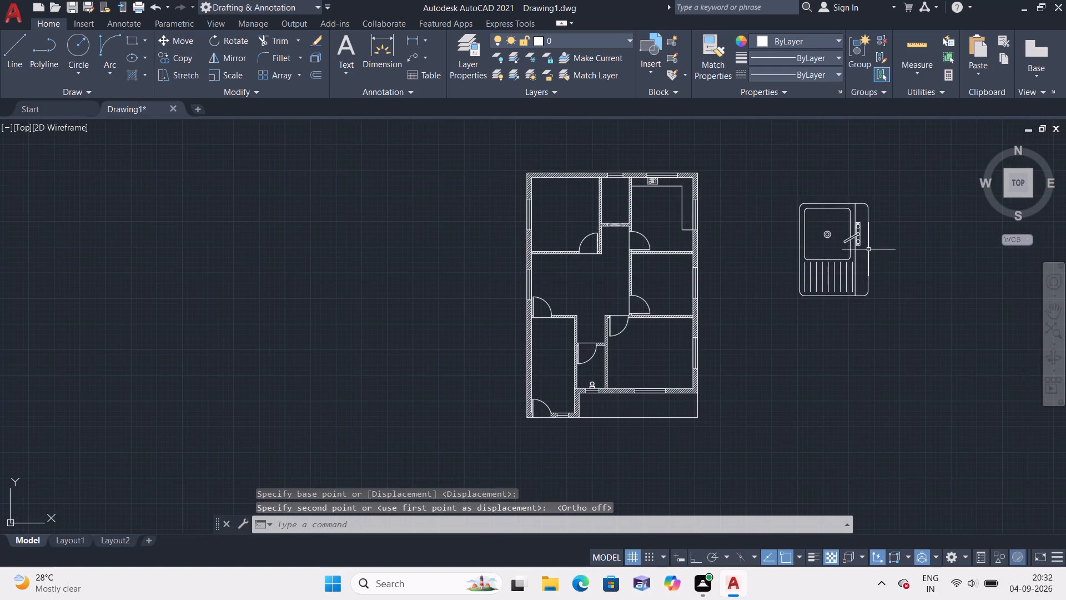
Scale the sink block down again from near its centre, to about a quarter of its size.
click(786, 179)
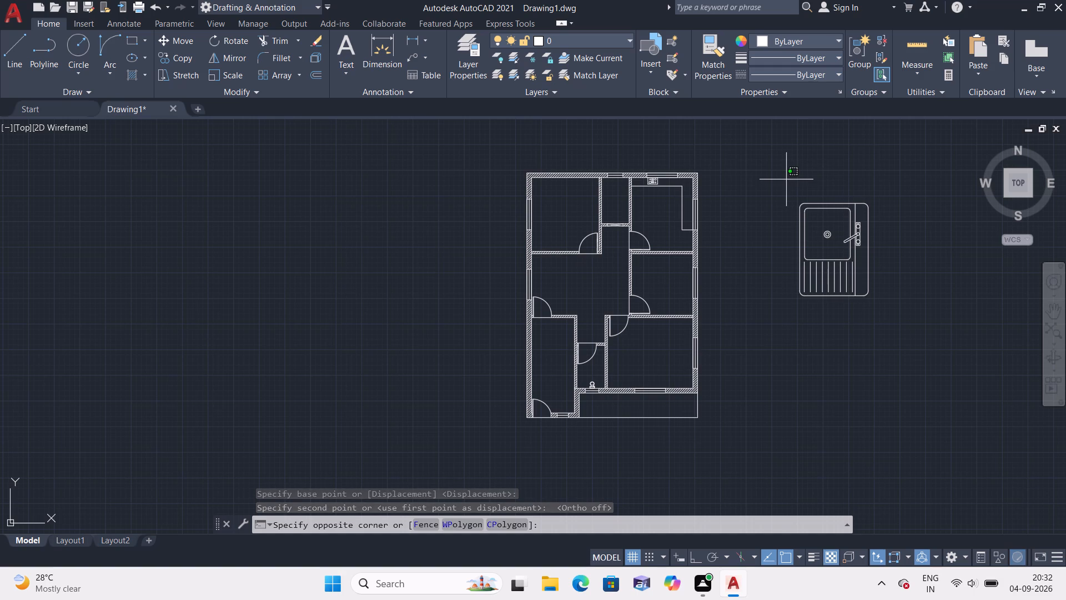
click(780, 190)
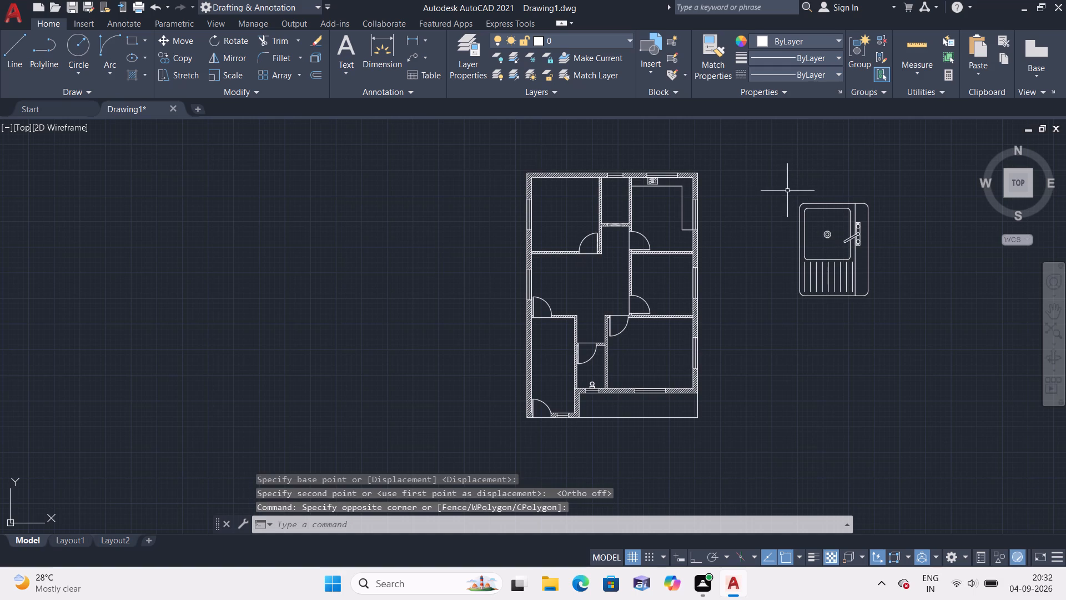
click(787, 189)
click(878, 315)
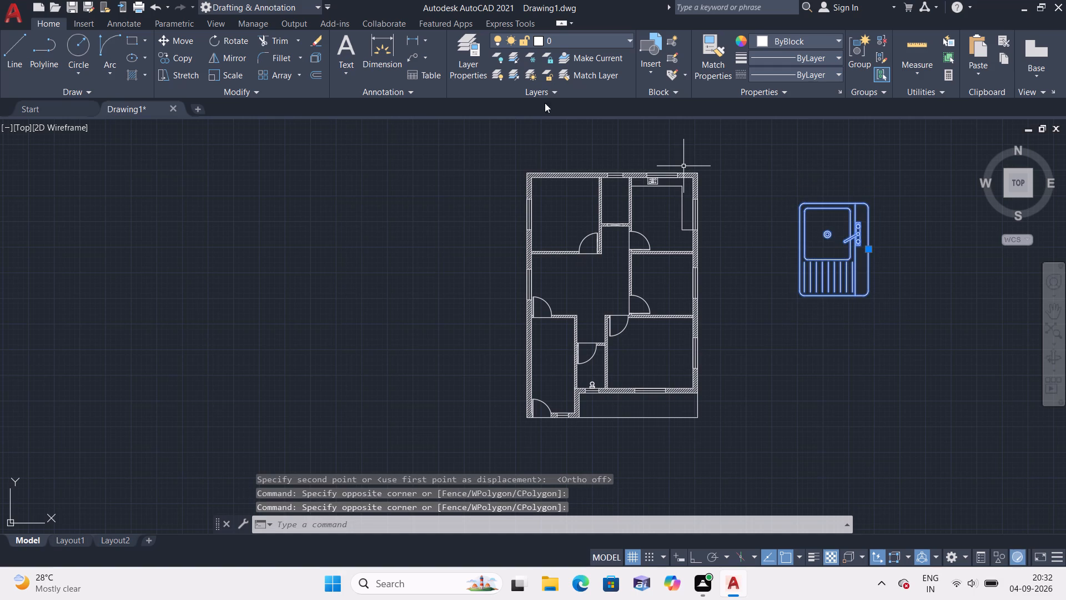
click(244, 76)
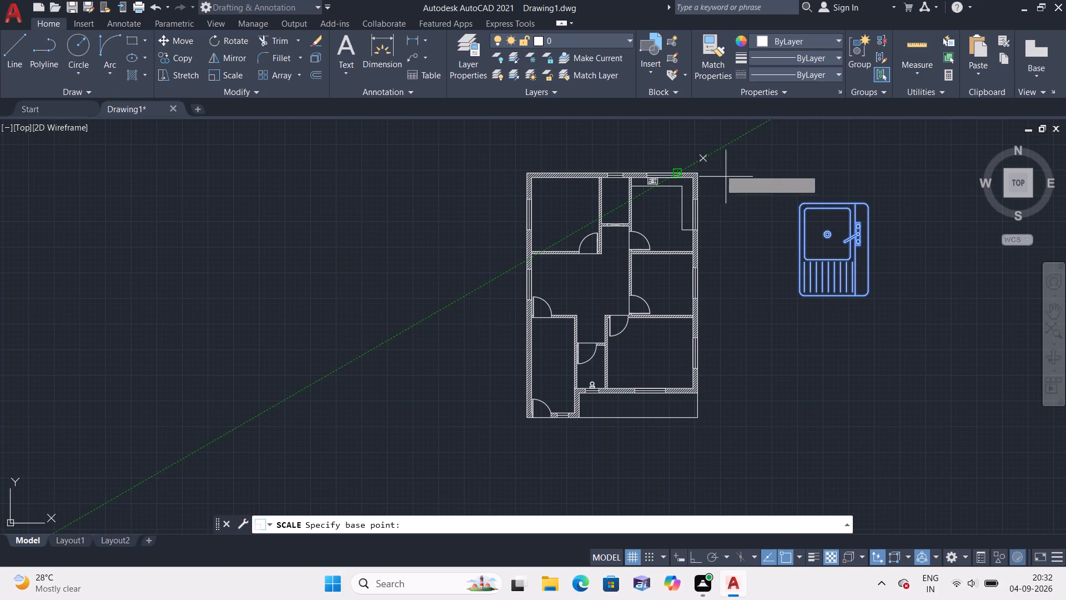
click(831, 262)
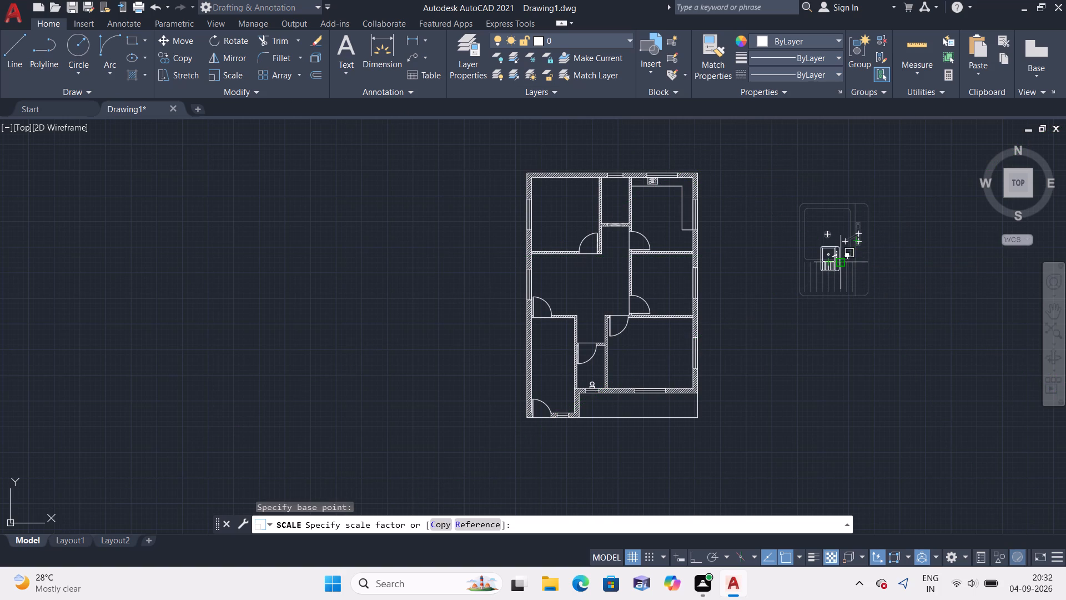
click(843, 258)
Move the sink block by the middle of its faucet-side edge to the open space just outside the kitchen's right wall.
scroll(804, 226, up, 2)
click(801, 226)
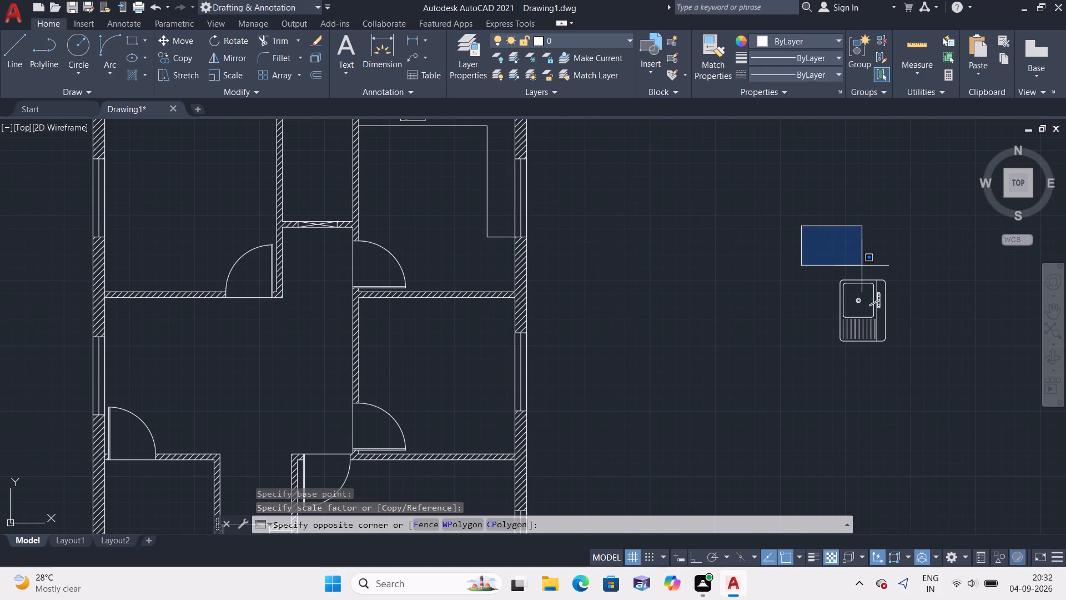
click(903, 362)
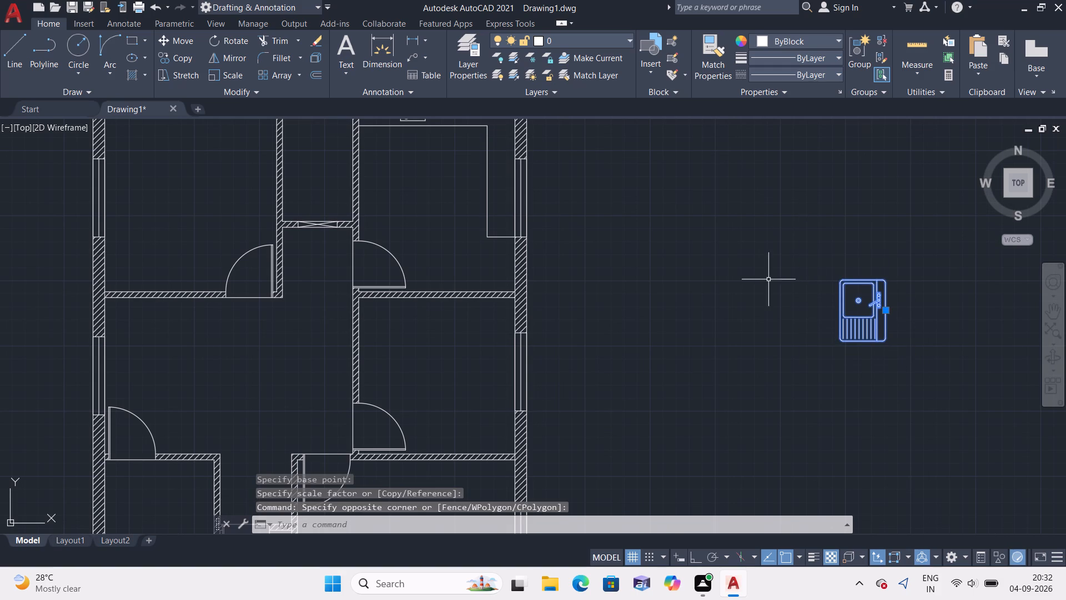
scroll(386, 166, up, 1)
scroll(386, 165, down, 2)
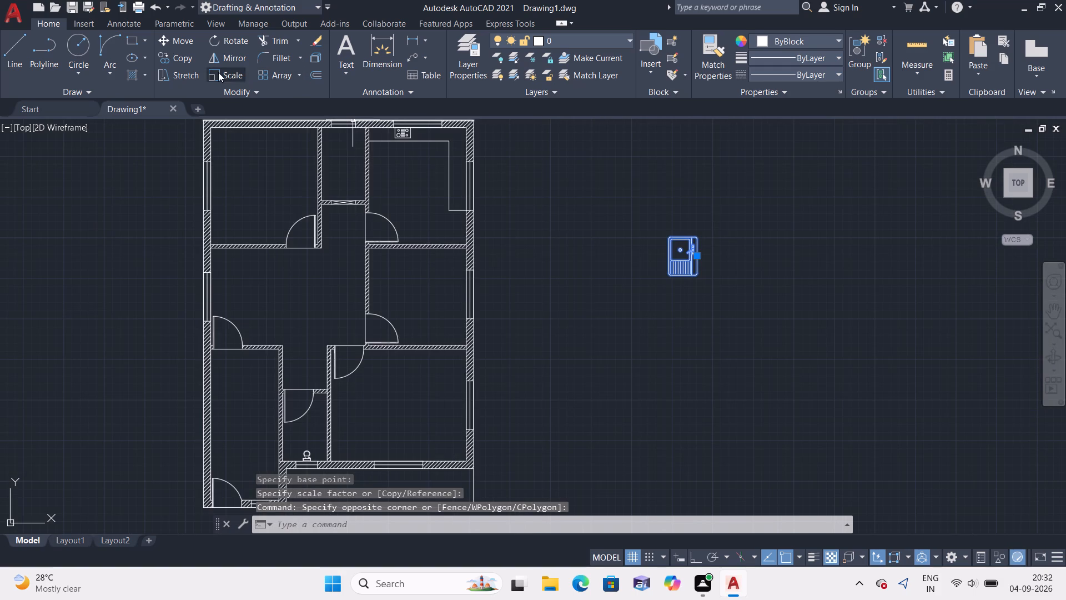
click(179, 44)
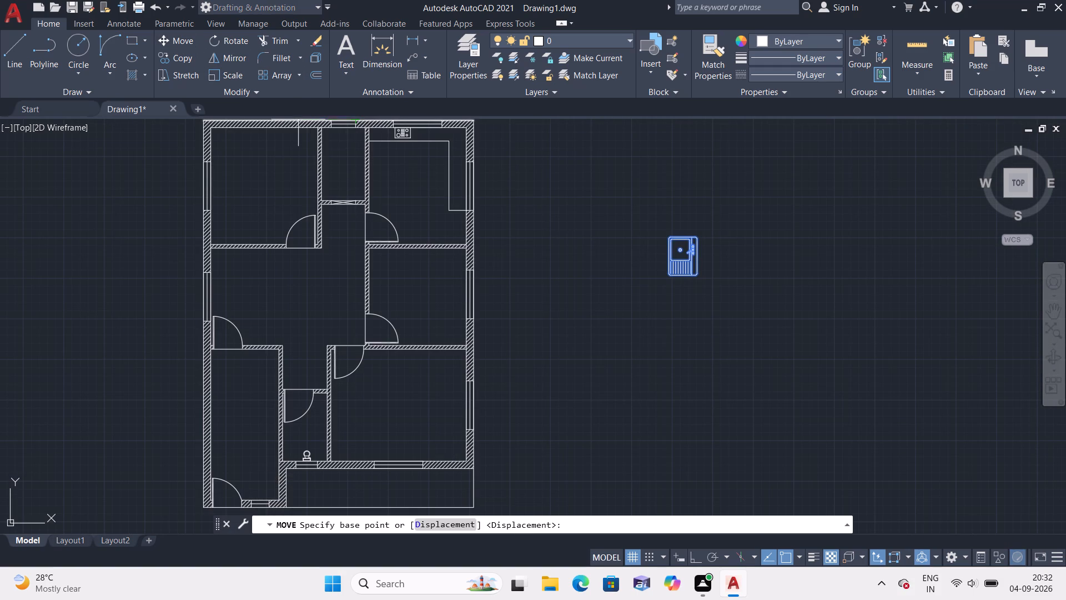
scroll(612, 188, down, 2)
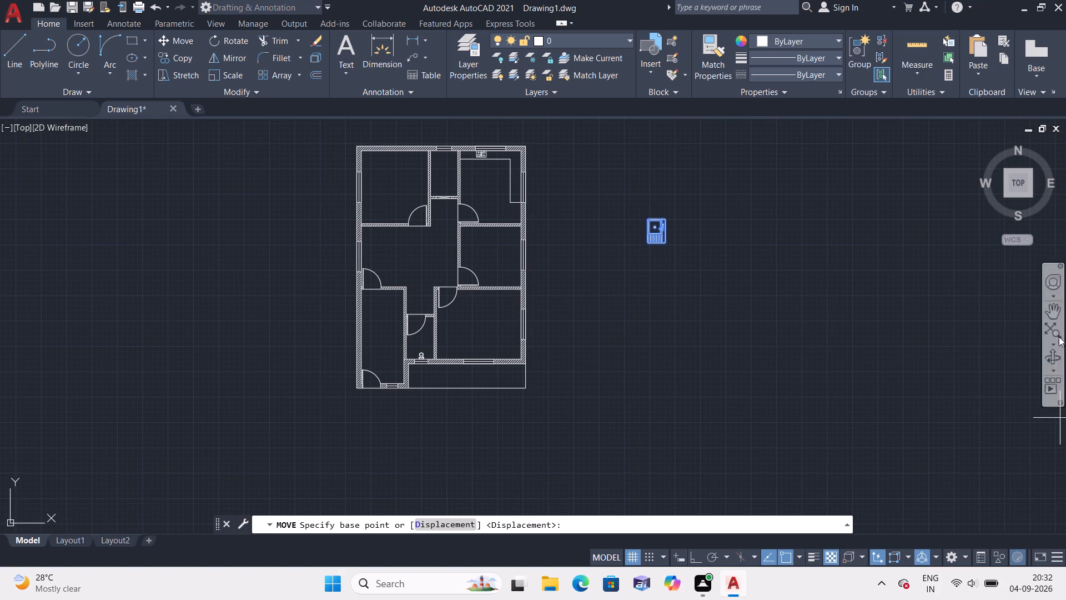
scroll(654, 233, up, 3)
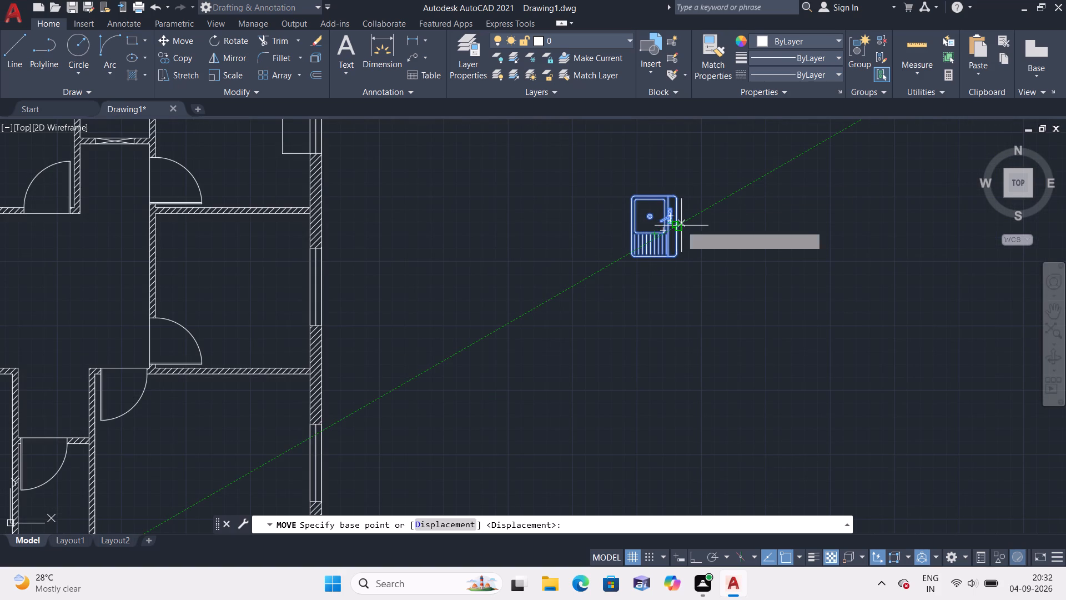
click(678, 224)
scroll(537, 259, down, 2)
middle_drag(492, 241, 491, 241)
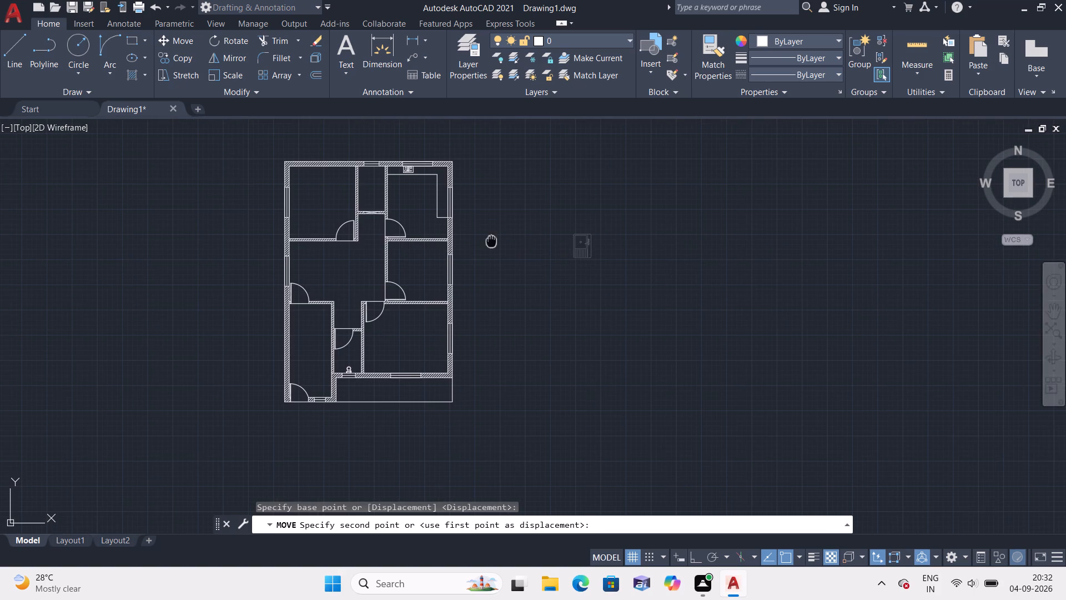
middle_drag(491, 241, 496, 247)
scroll(477, 213, up, 2)
scroll(398, 191, up, 2)
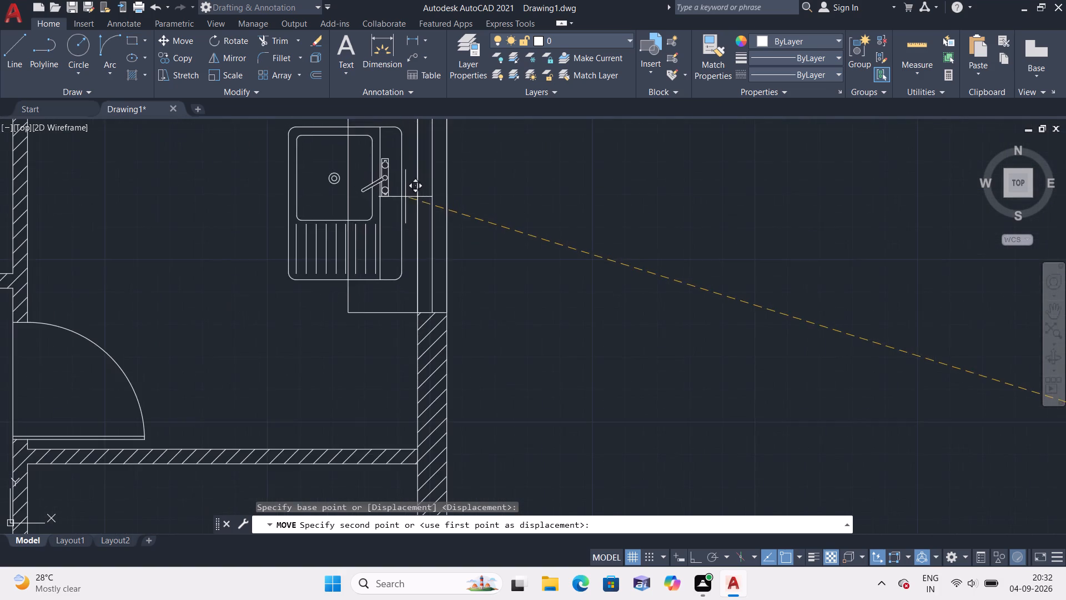
scroll(414, 204, down, 1)
click(636, 217)
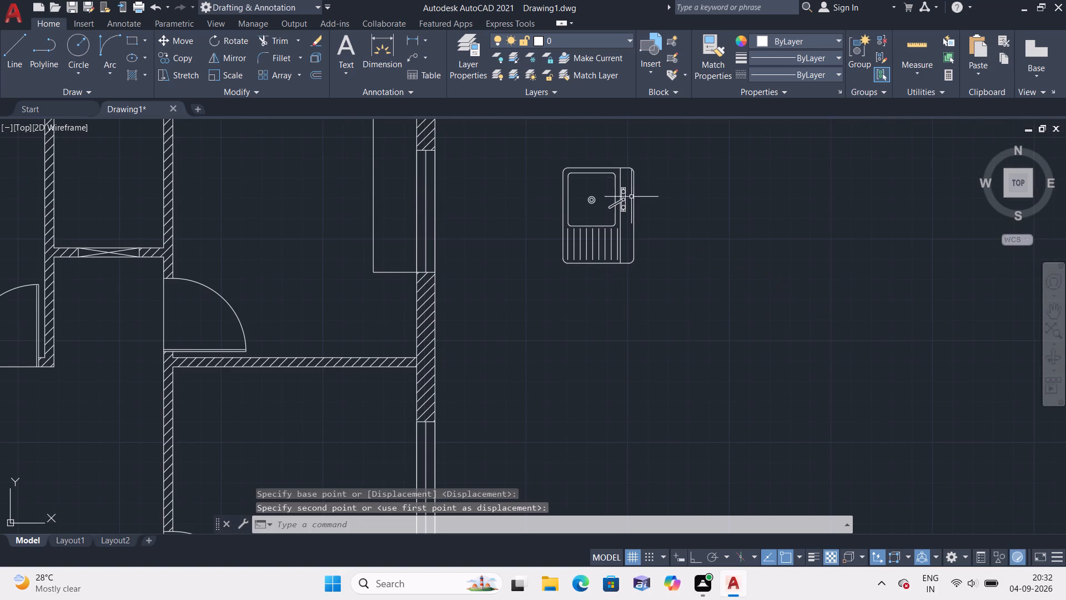
Scale the sink block down from a point near its faucet side, to a little under half its size.
click(557, 157)
click(680, 293)
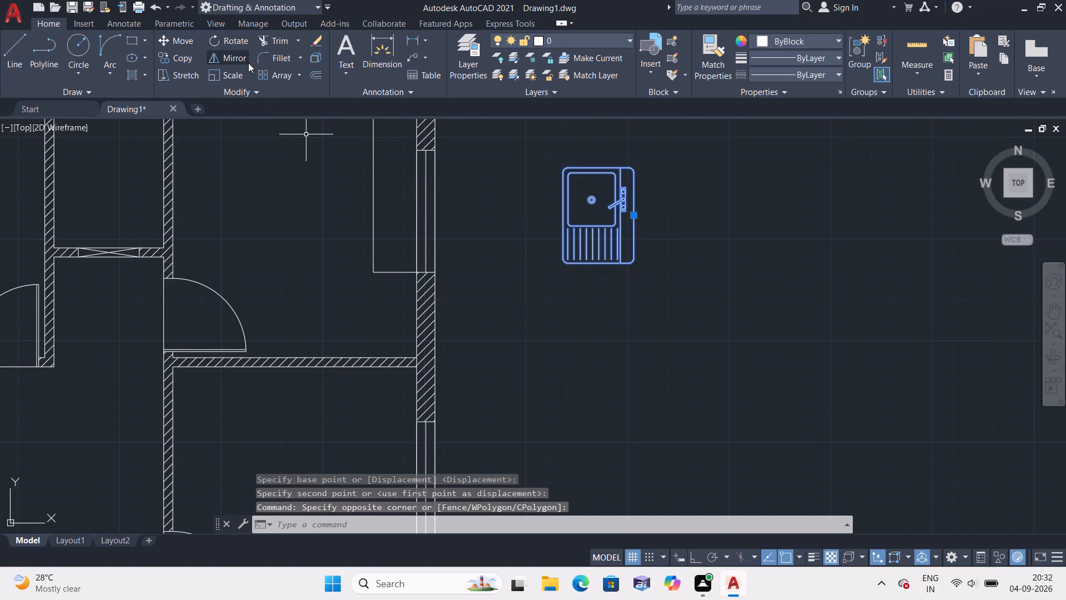
click(245, 78)
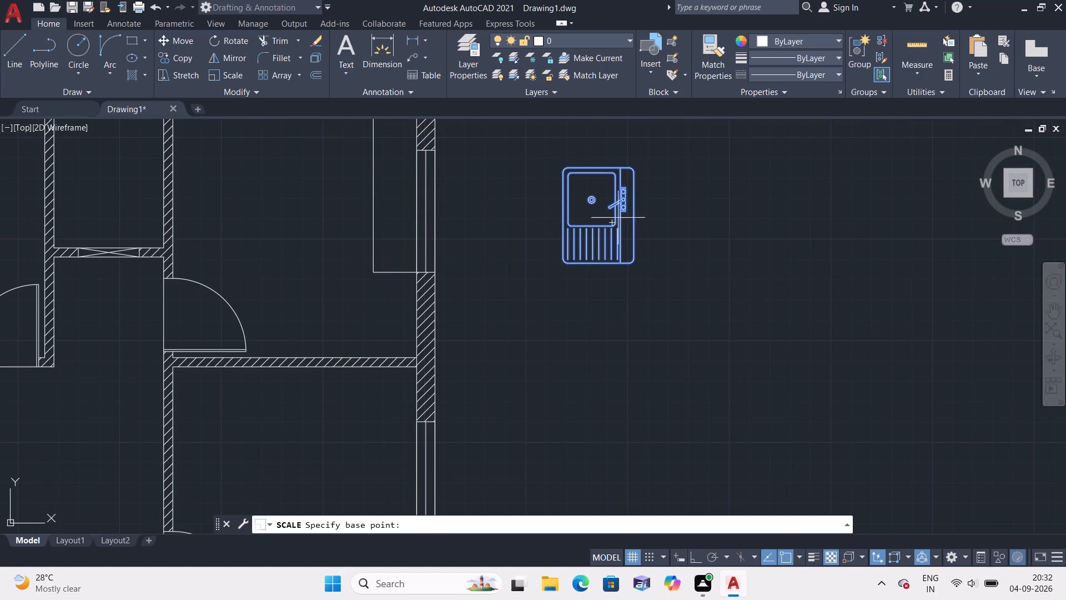
click(621, 214)
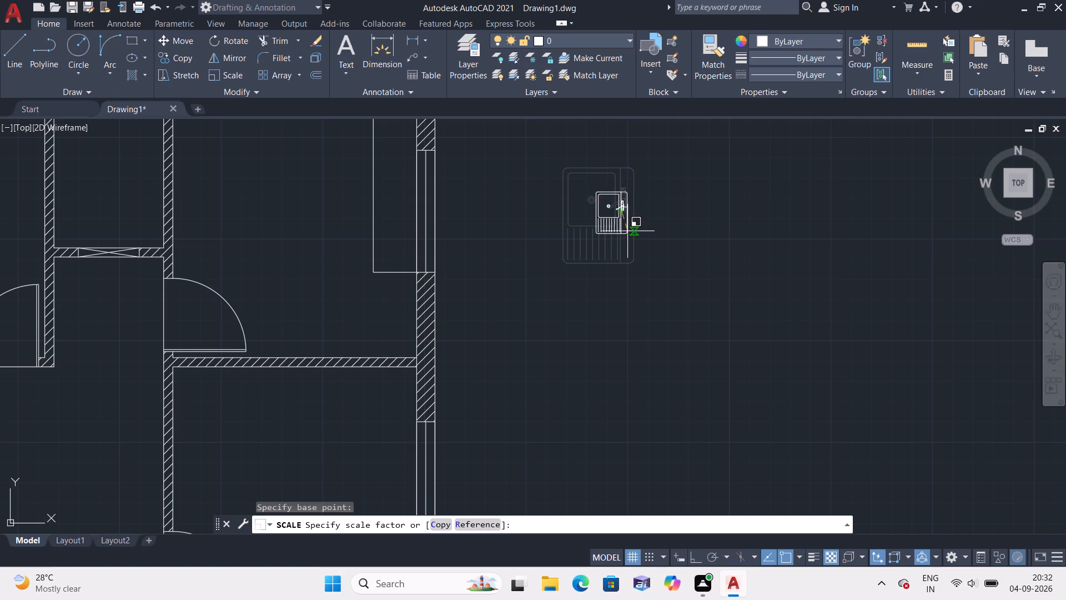
click(626, 229)
Move the sink block onto the kitchen counter's right leg, with its faucet-side edge against the right wall at the window.
click(557, 159)
click(702, 286)
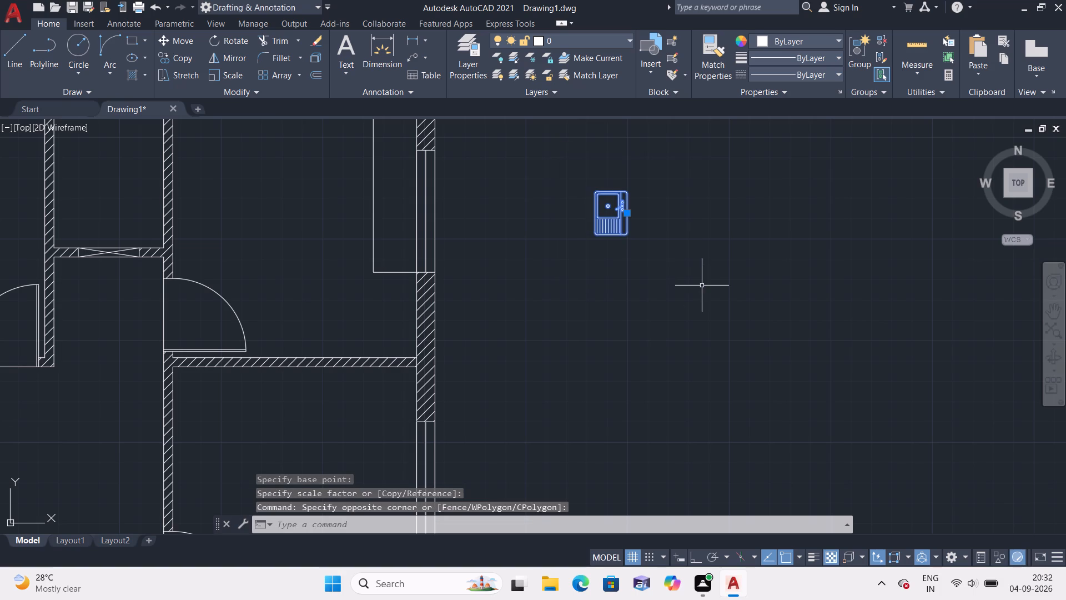
click(176, 44)
click(628, 213)
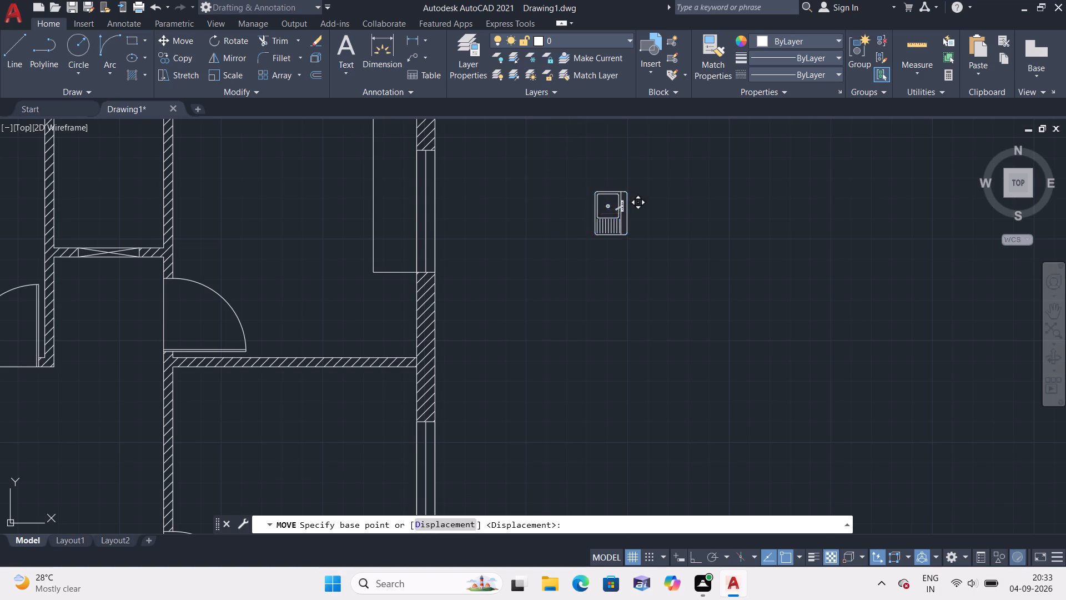
scroll(439, 207, up, 2)
scroll(374, 212, up, 1)
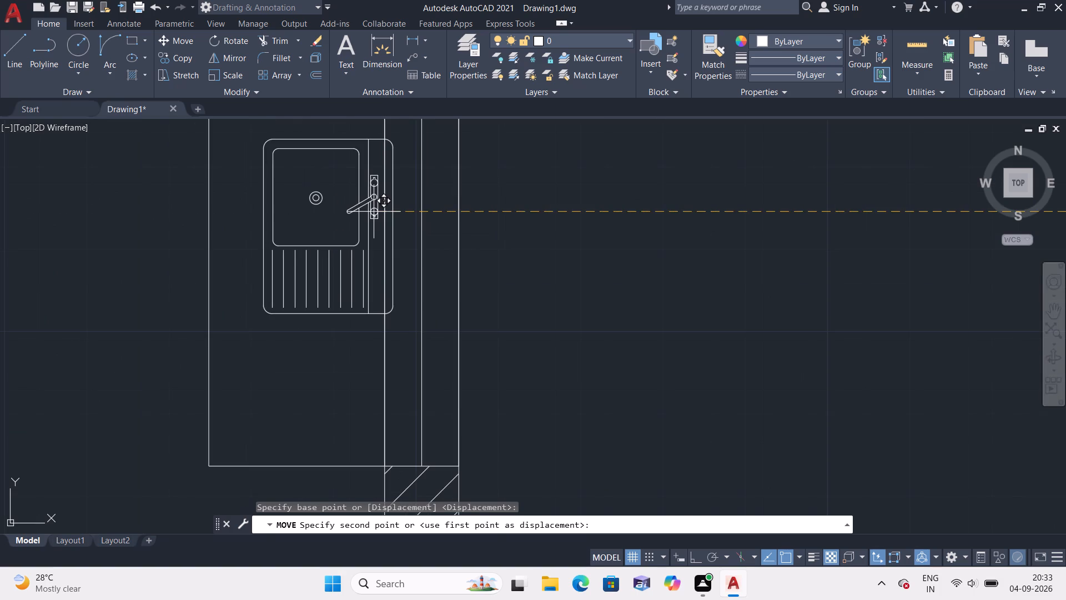
scroll(374, 212, up, 1)
middle_drag(329, 219, 360, 296)
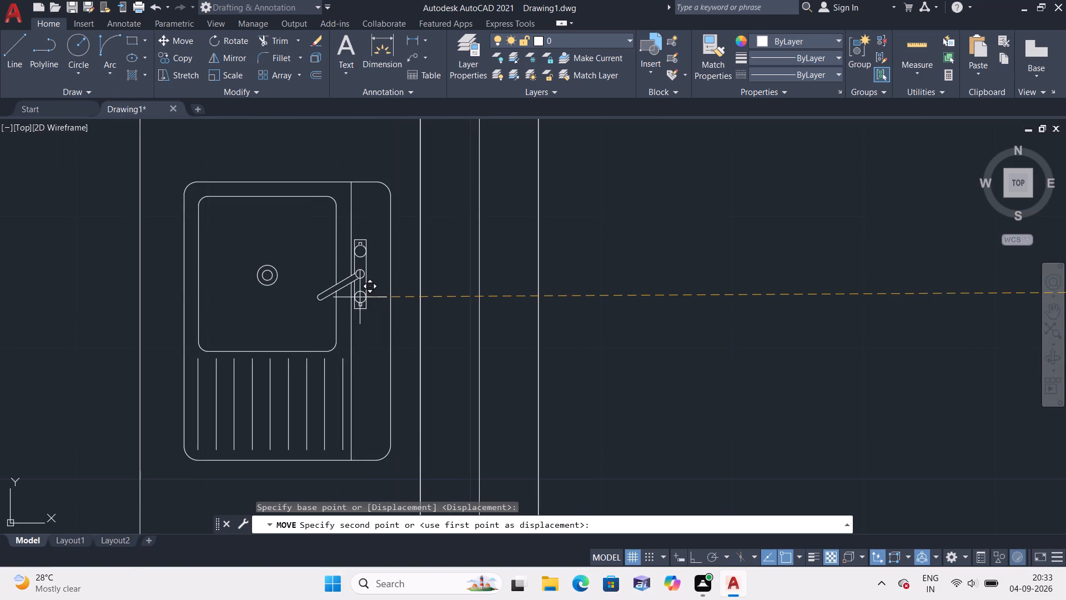
scroll(388, 292, up, 2)
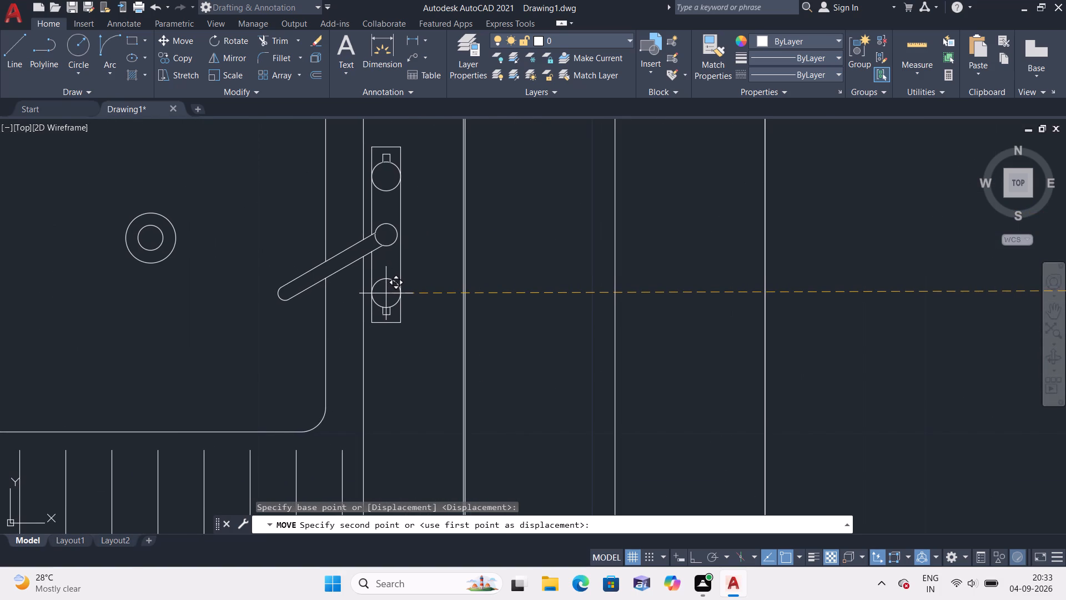
scroll(386, 293, up, 1)
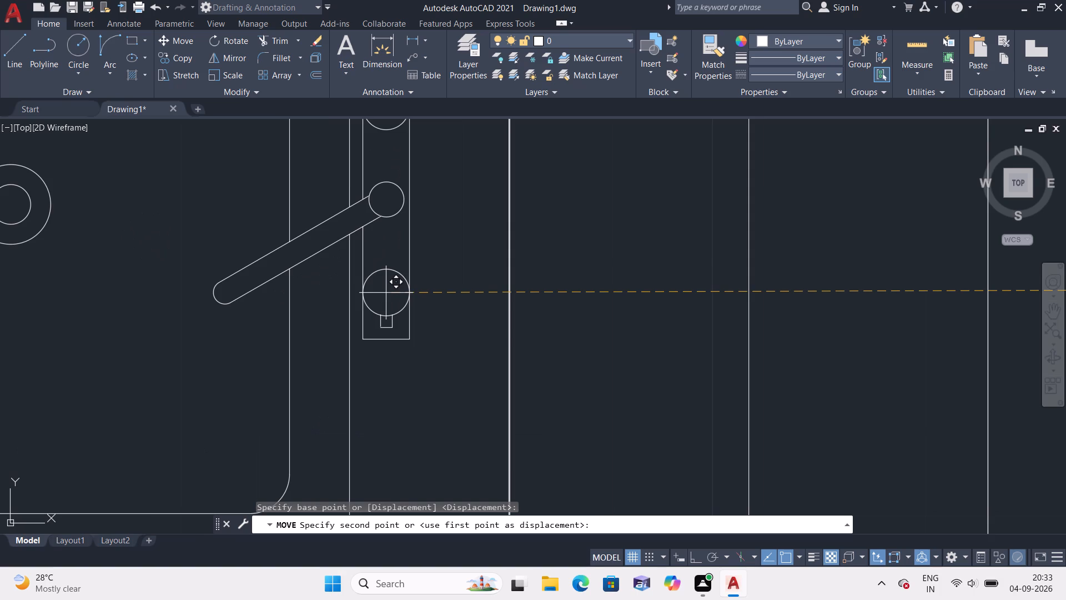
scroll(386, 293, up, 1)
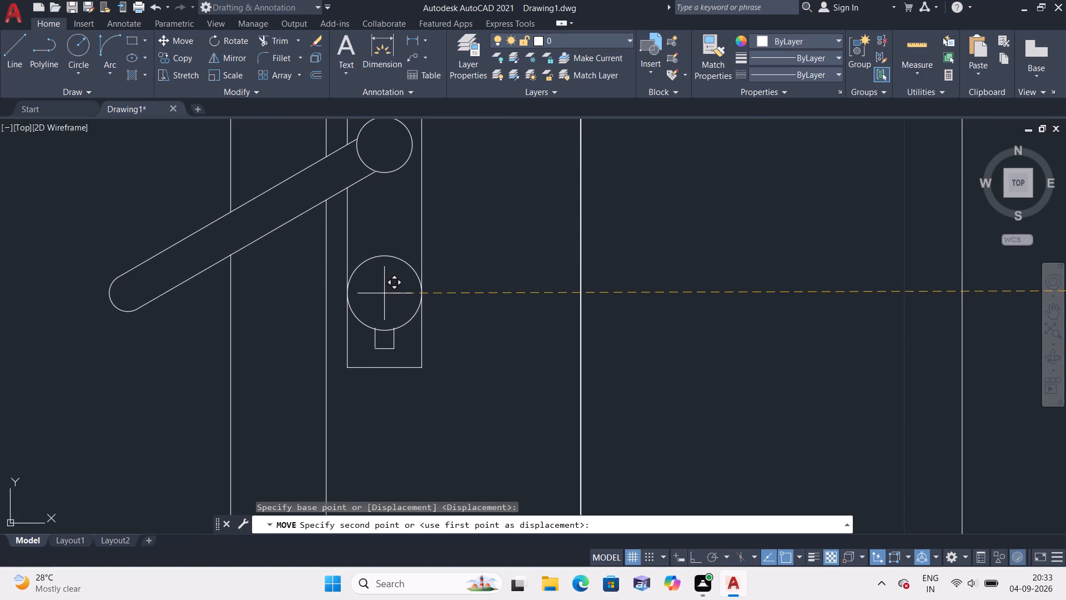
click(384, 293)
Move the four-chair dining table block by its centre into the floor plan's middle-left room, near the left wall's window.
scroll(379, 287, down, 7)
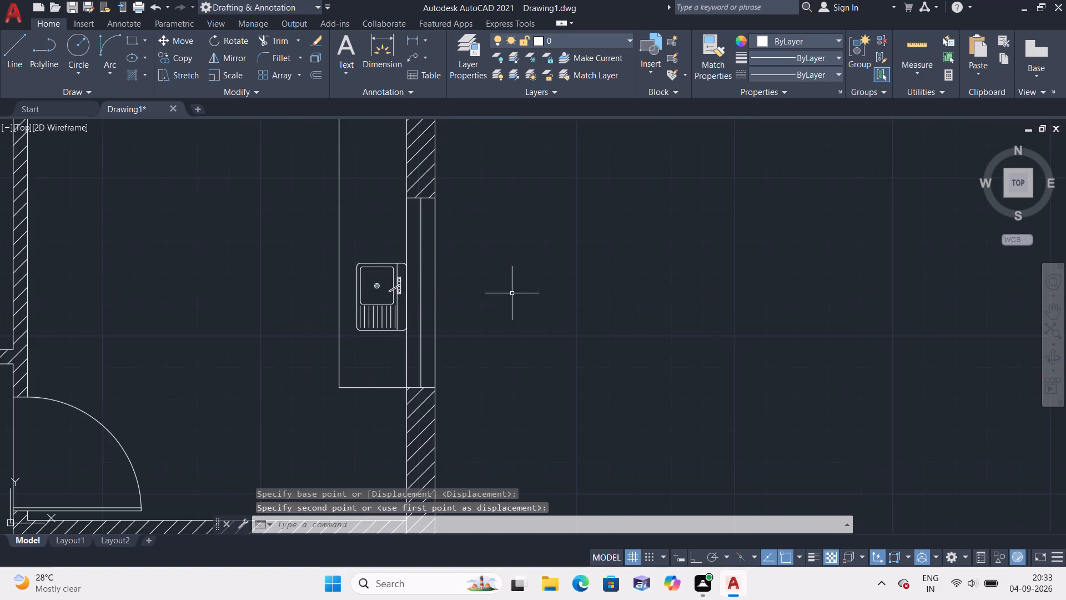
scroll(643, 273, down, 3)
middle_drag(643, 273, 631, 259)
scroll(714, 318, down, 2)
middle_drag(716, 318, 579, 248)
scroll(500, 254, up, 2)
scroll(693, 299, down, 1)
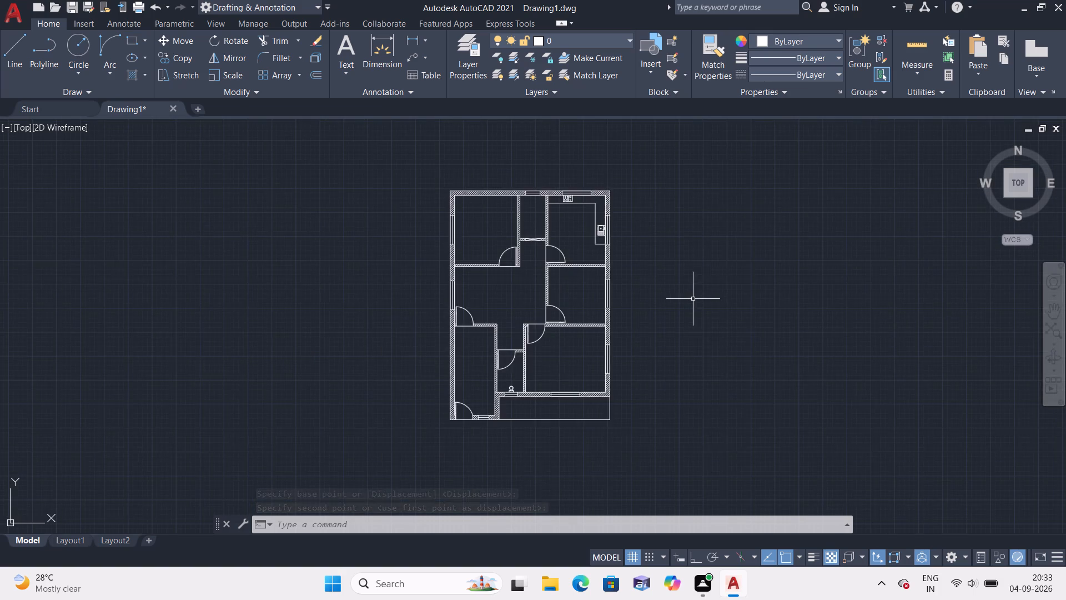
scroll(720, 295, down, 2)
scroll(711, 329, up, 3)
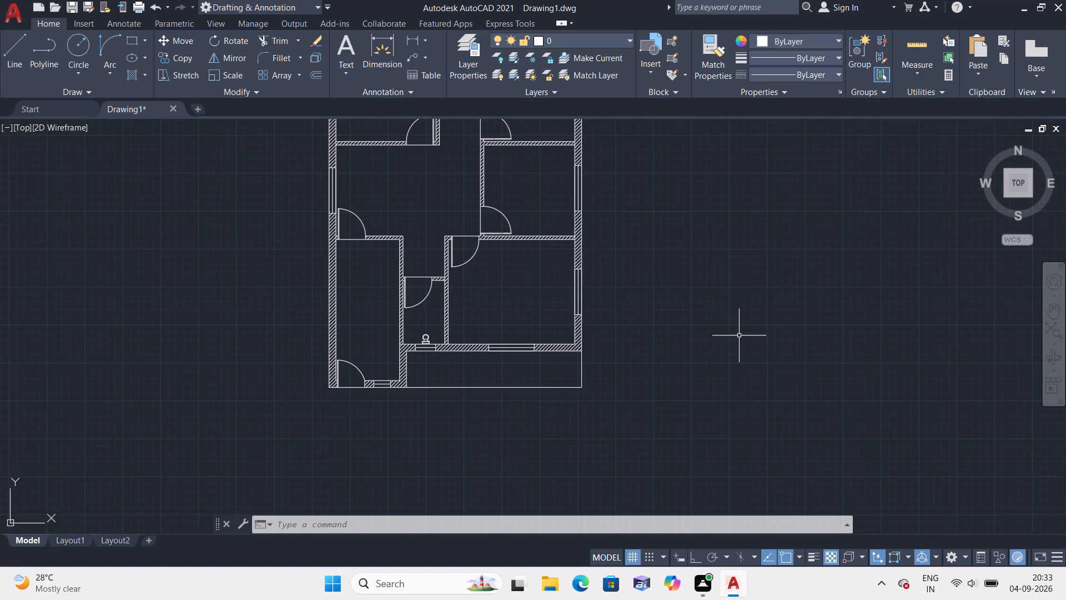
middle_drag(739, 335, 464, 275)
scroll(464, 275, down, 3)
scroll(760, 330, down, 1)
middle_drag(686, 320, 562, 267)
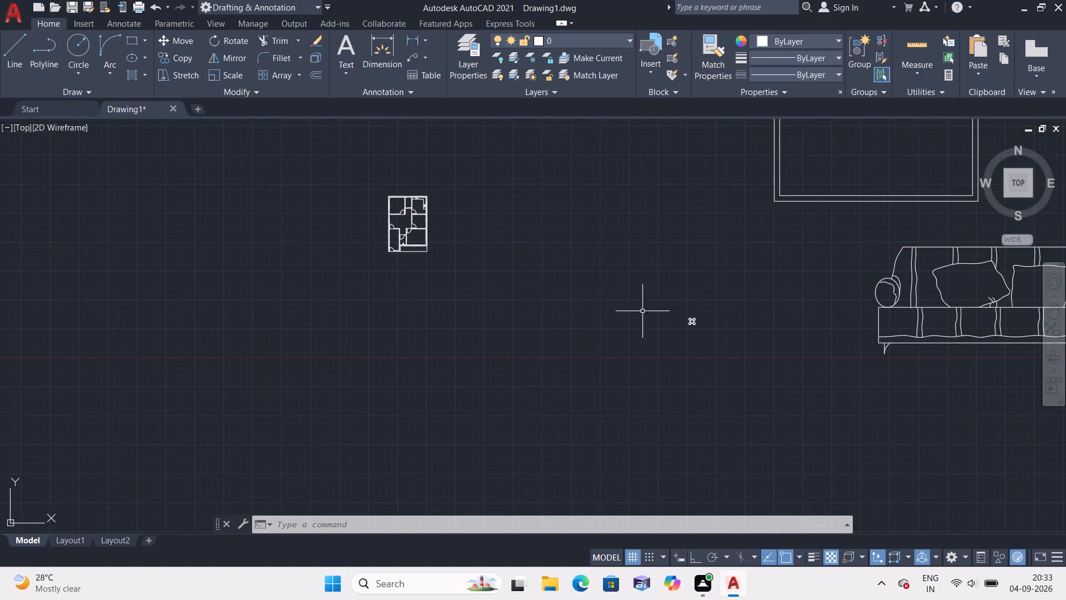
scroll(667, 323, up, 3)
scroll(746, 322, up, 2)
drag(727, 245, 712, 340)
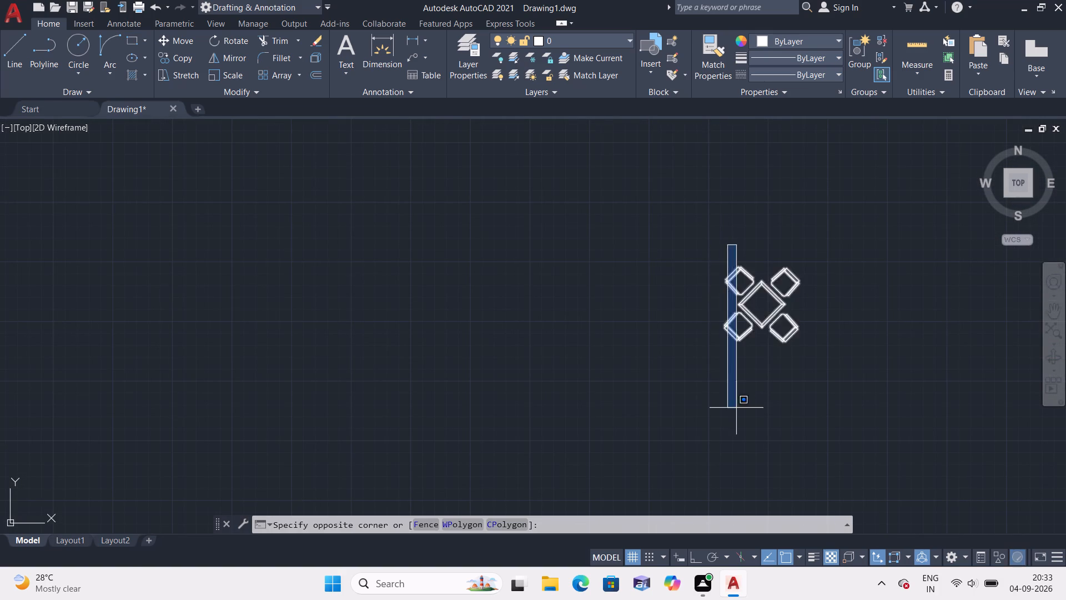
click(846, 398)
click(648, 234)
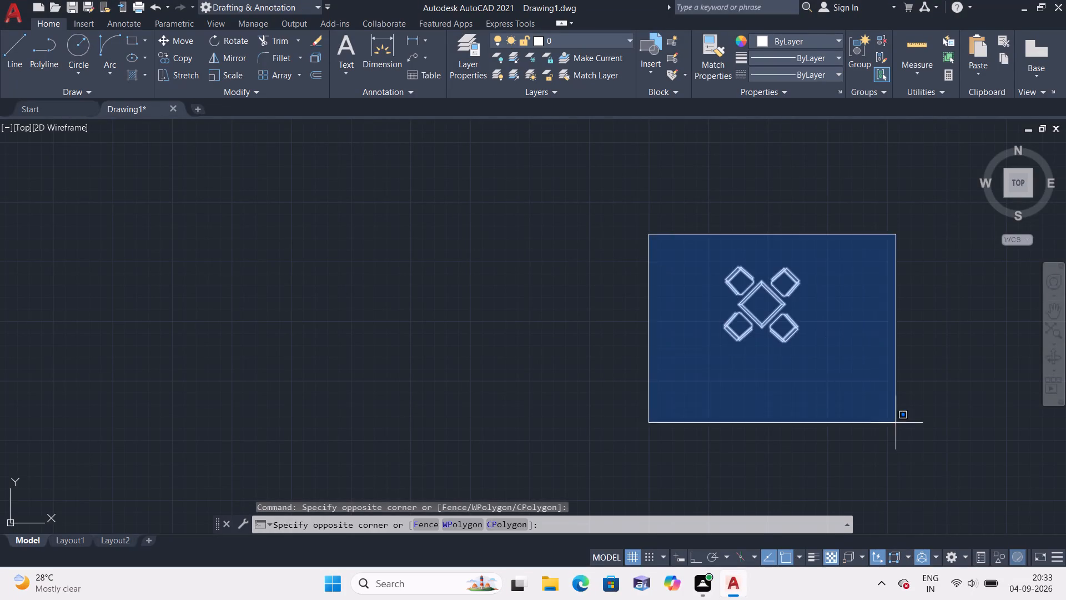
click(896, 423)
click(172, 40)
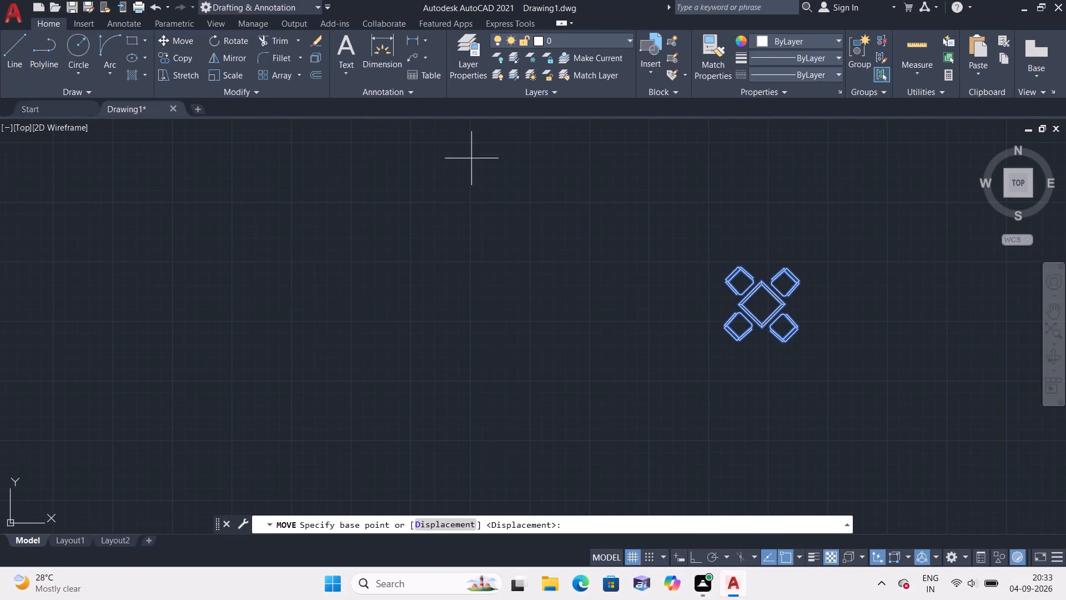
click(761, 305)
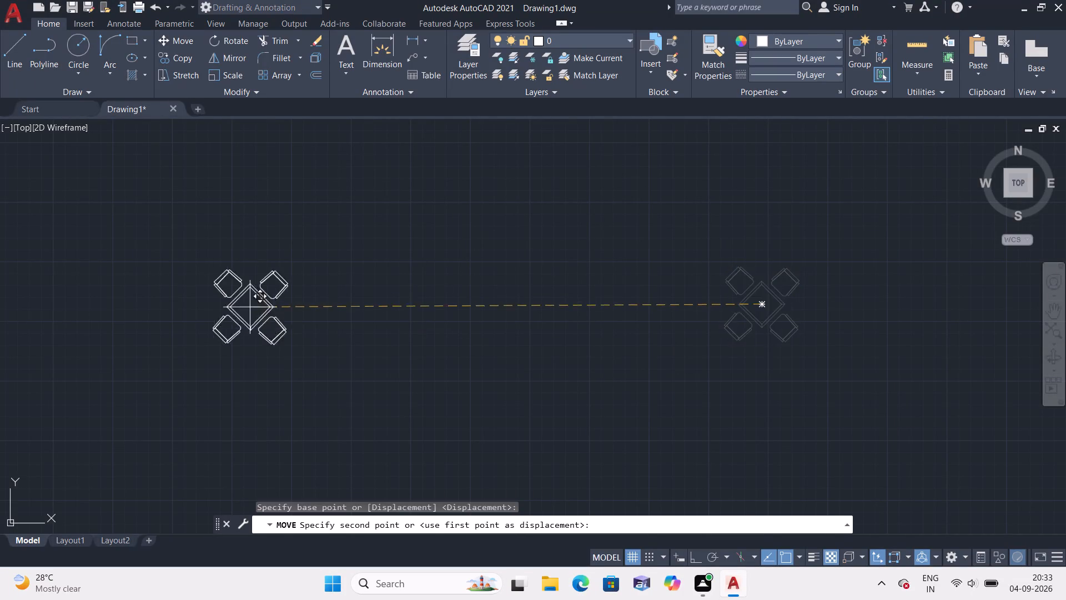
scroll(191, 296, down, 3)
middle_drag(182, 283, 661, 323)
scroll(665, 324, down, 3)
scroll(404, 244, up, 4)
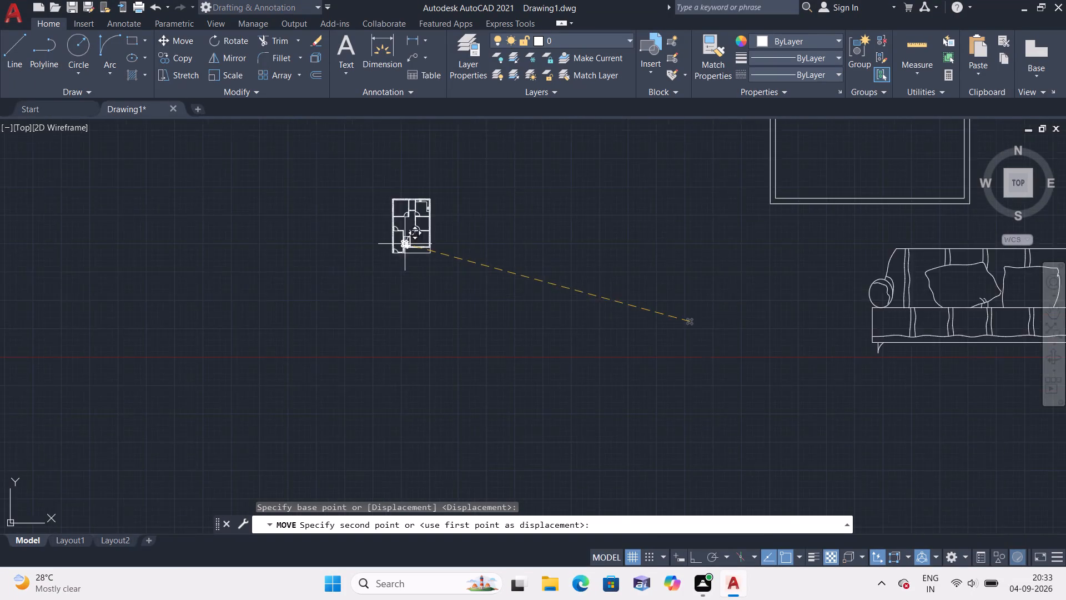
scroll(393, 223, up, 5)
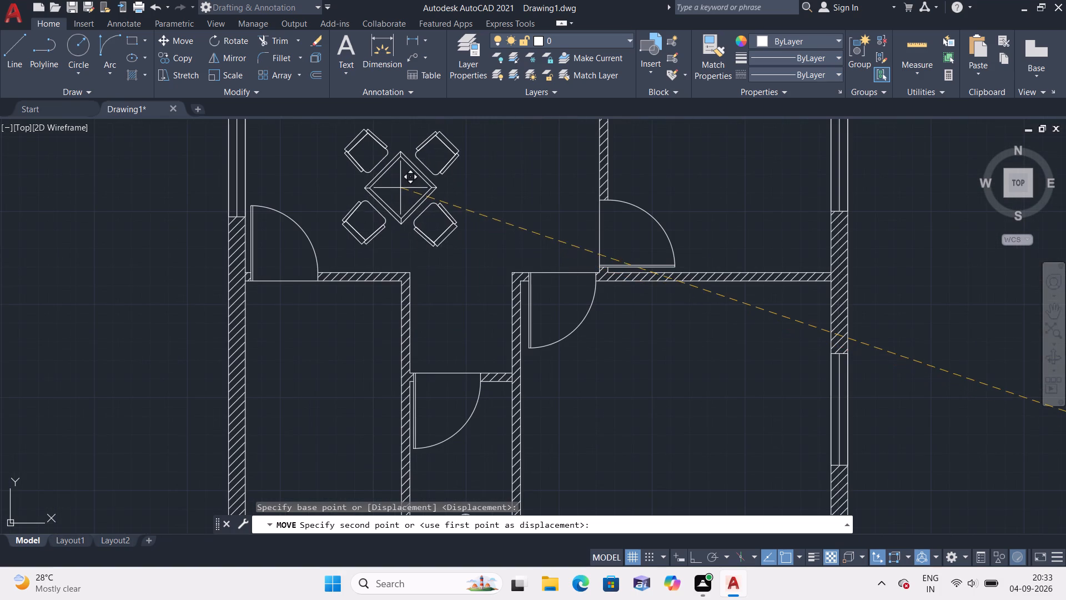
middle_drag(400, 188, 475, 325)
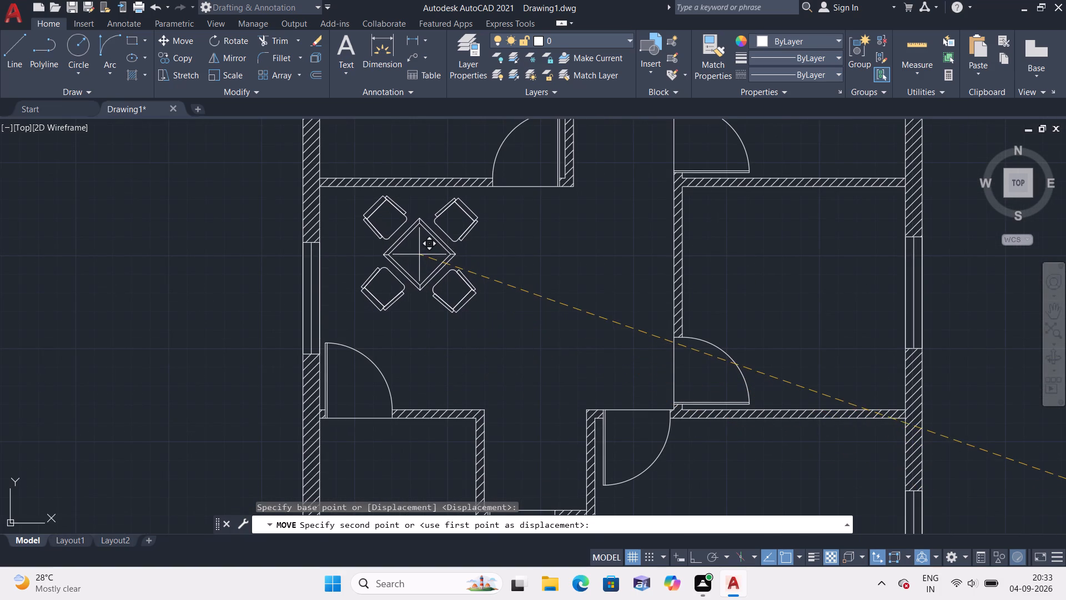
click(419, 253)
Turn on Ortho mode and try to rotate the sofa block about the middle of its back edge.
scroll(447, 278, down, 4)
scroll(655, 335, down, 1)
middle_drag(655, 334, 497, 268)
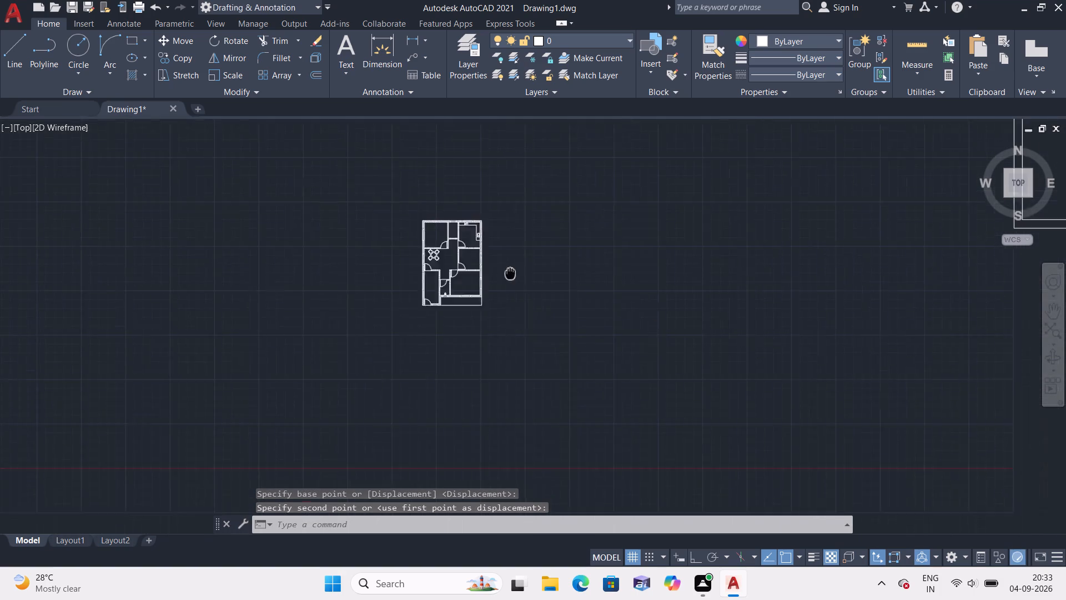
middle_drag(497, 268, 207, 203)
scroll(193, 204, down, 2)
scroll(374, 246, up, 2)
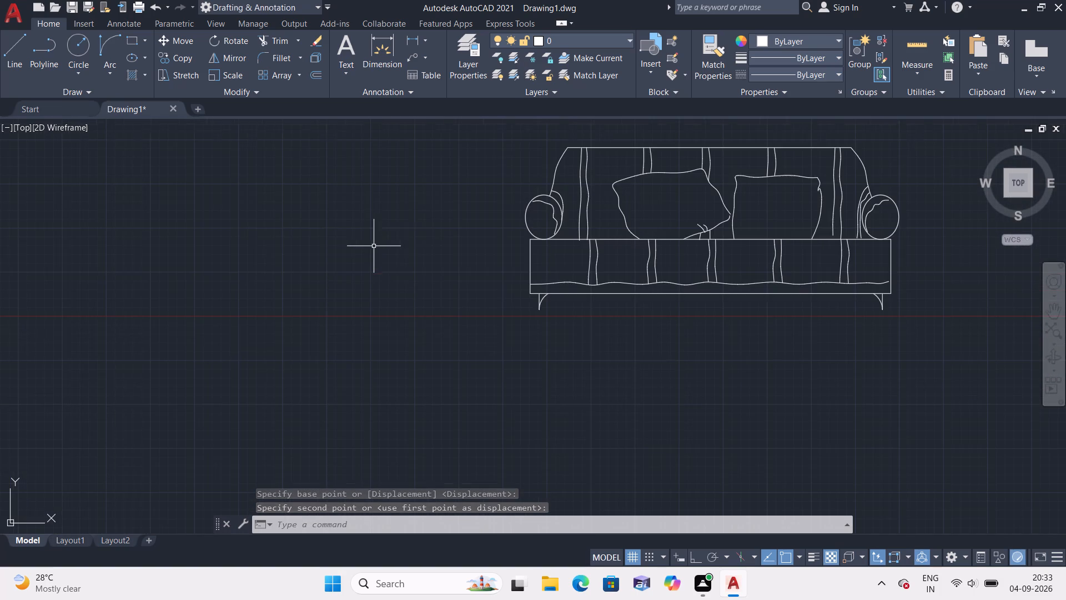
scroll(394, 224, down, 1)
middle_drag(344, 252, 184, 315)
click(284, 234)
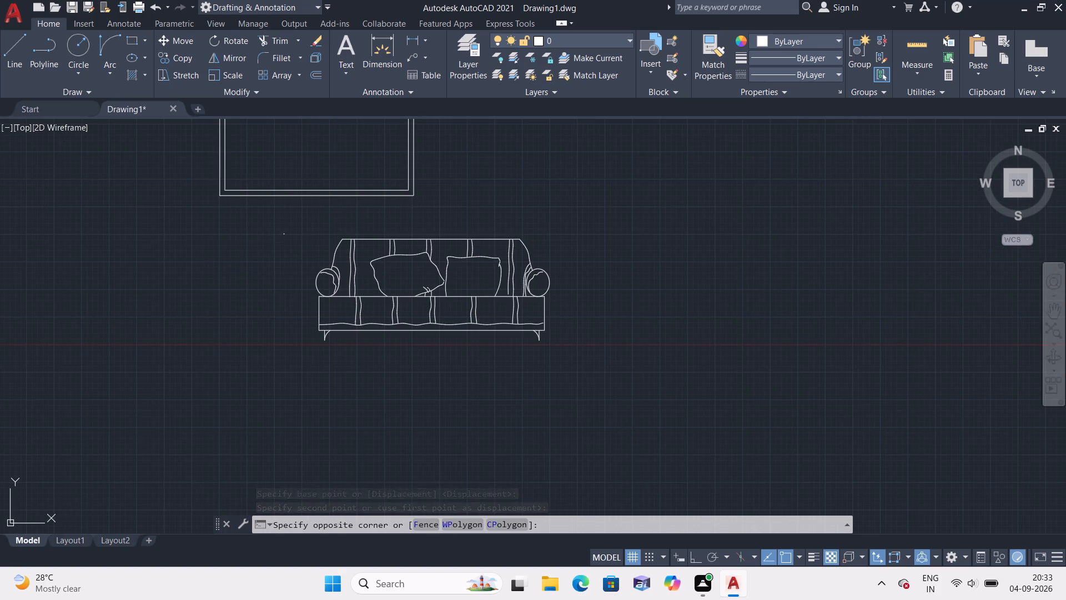
click(593, 368)
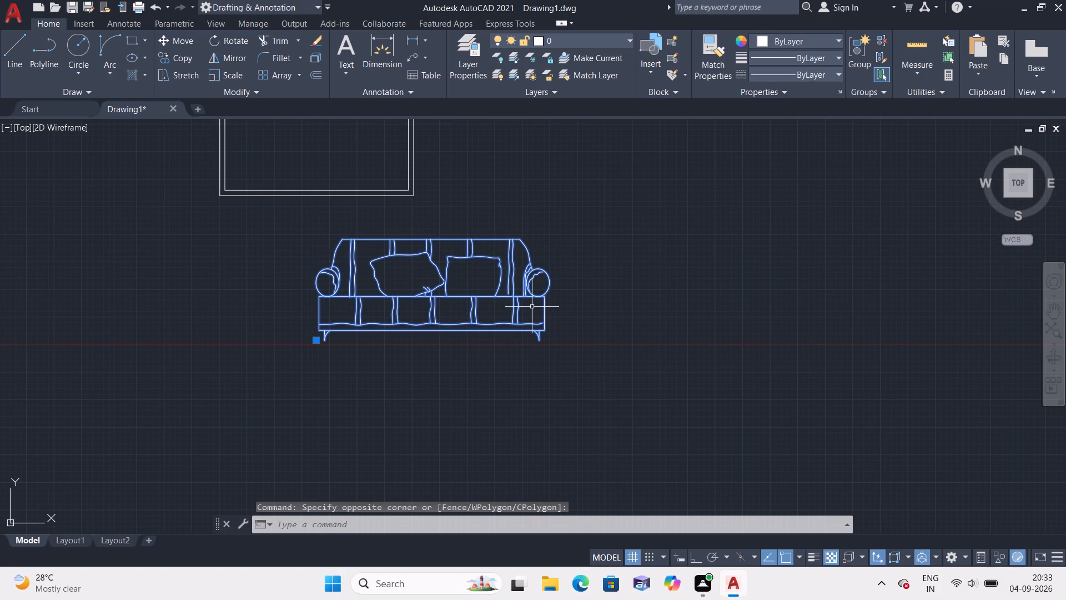
key(F8)
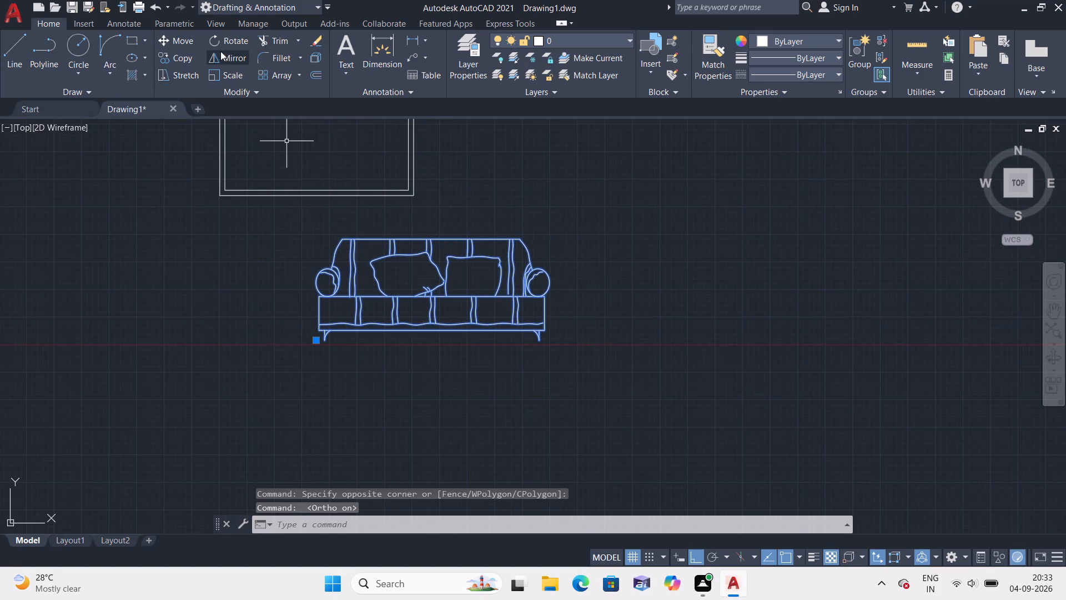
click(225, 46)
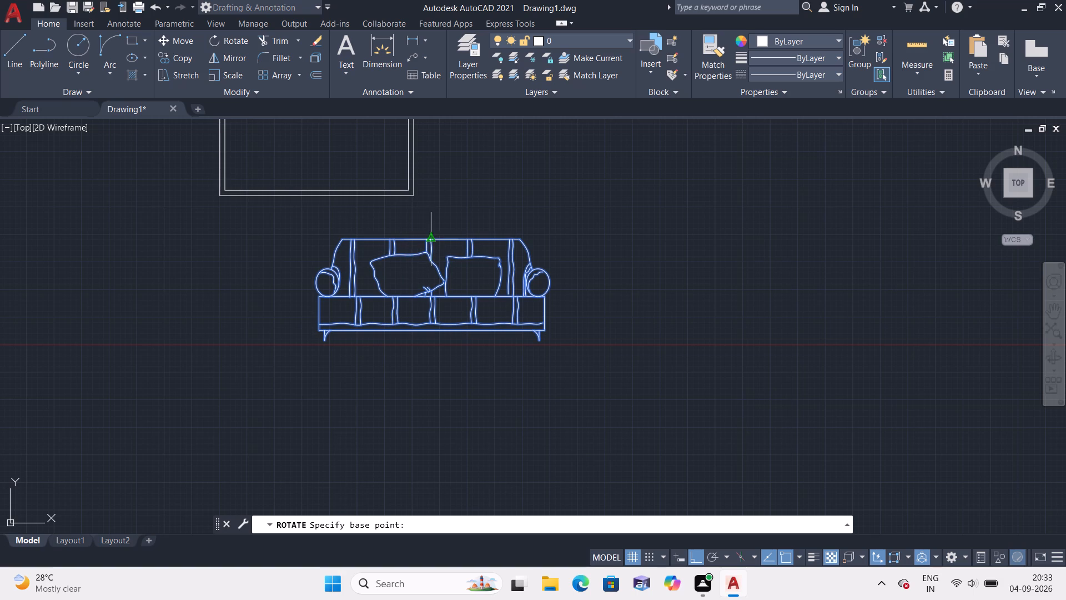
click(431, 235)
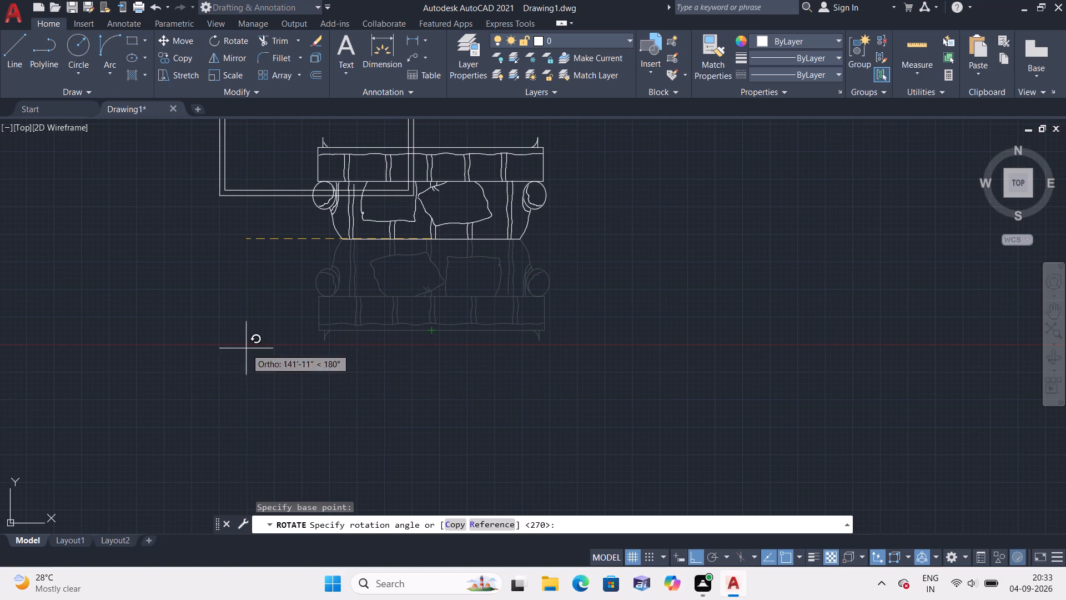
click(601, 224)
Move the sofa block straight down by about its own height, away from the bed block.
click(284, 240)
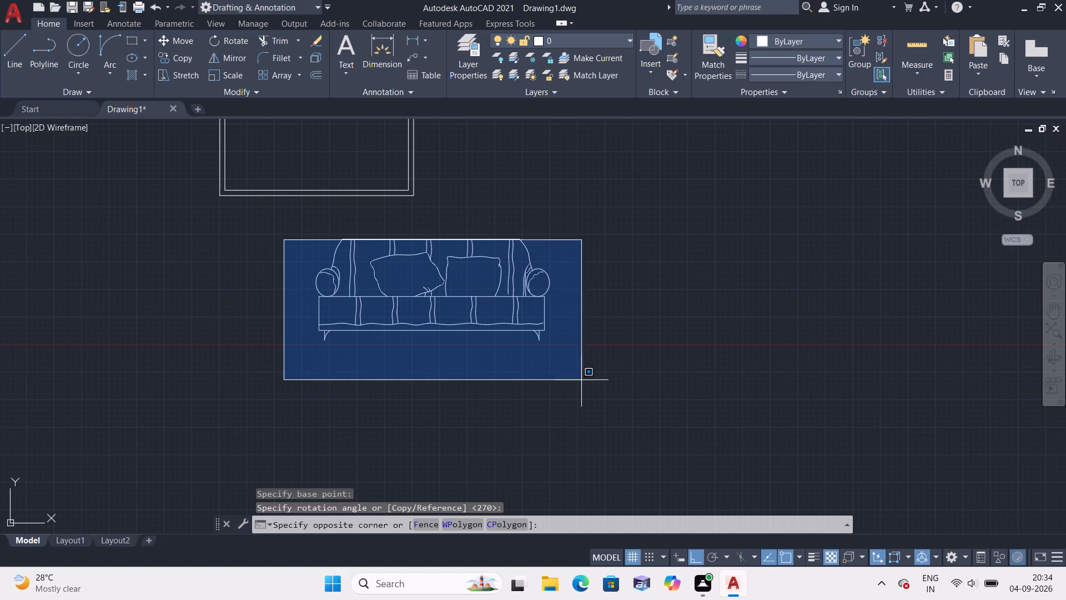
click(607, 381)
click(312, 234)
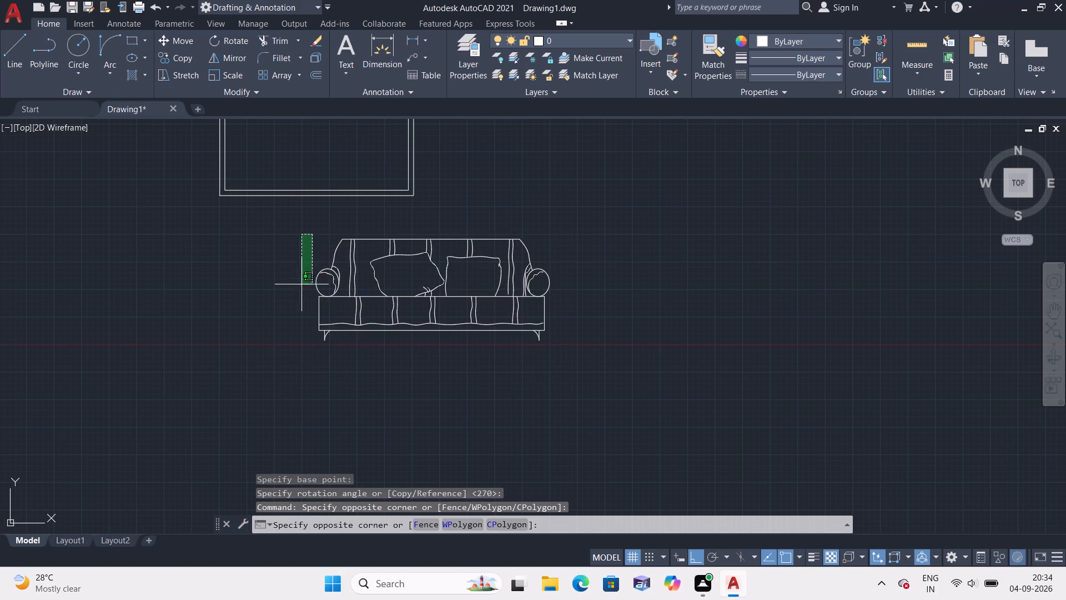
click(604, 353)
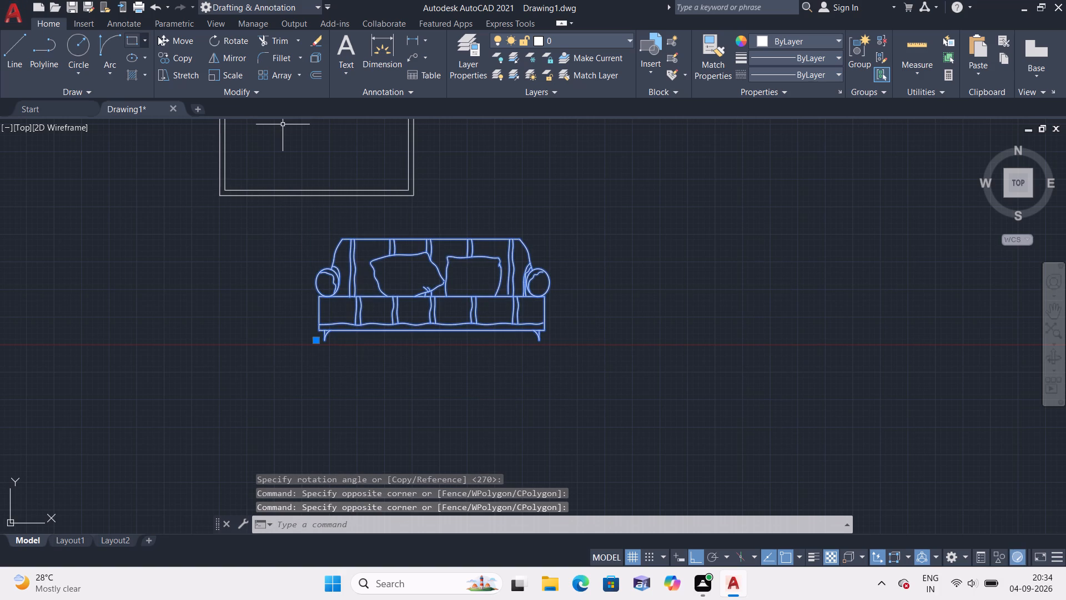
click(175, 43)
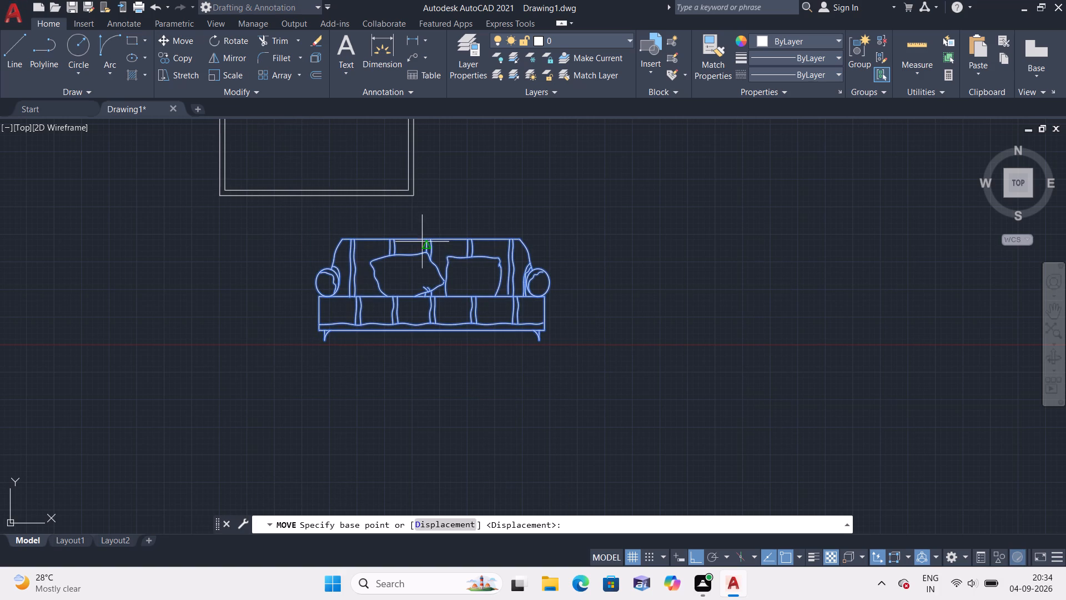
click(423, 237)
click(431, 351)
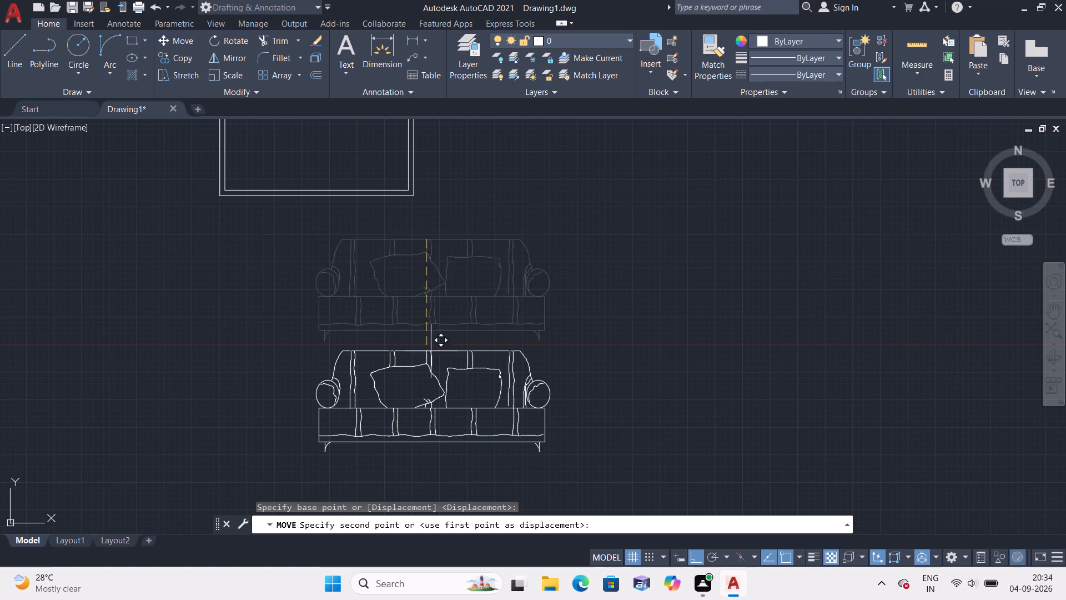
middle_drag(426, 344, 425, 308)
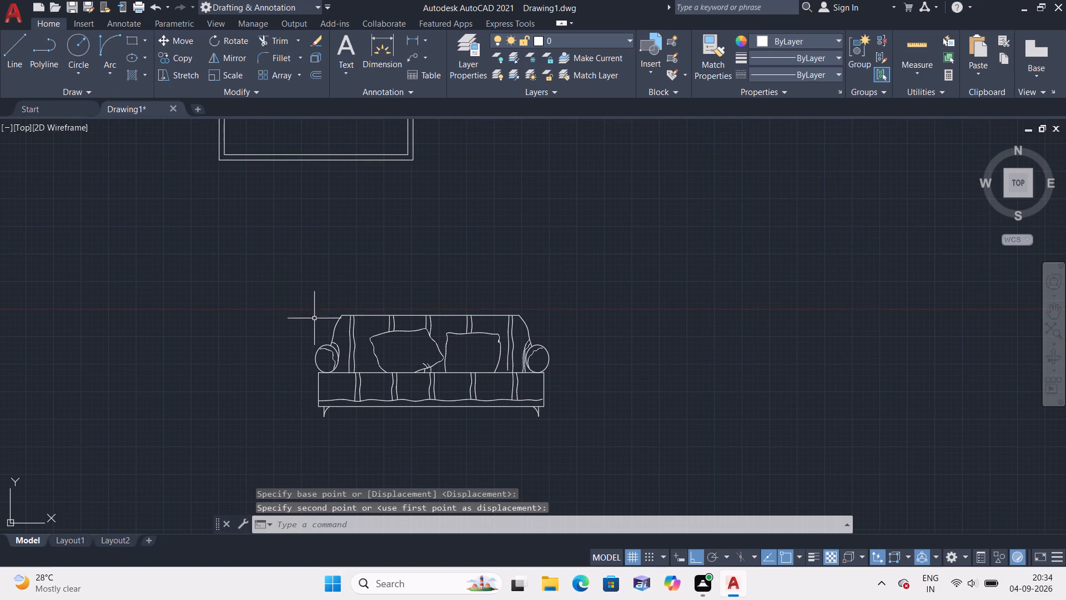
Rotate the sofa block 180° about the middle of its back edge.
click(278, 324)
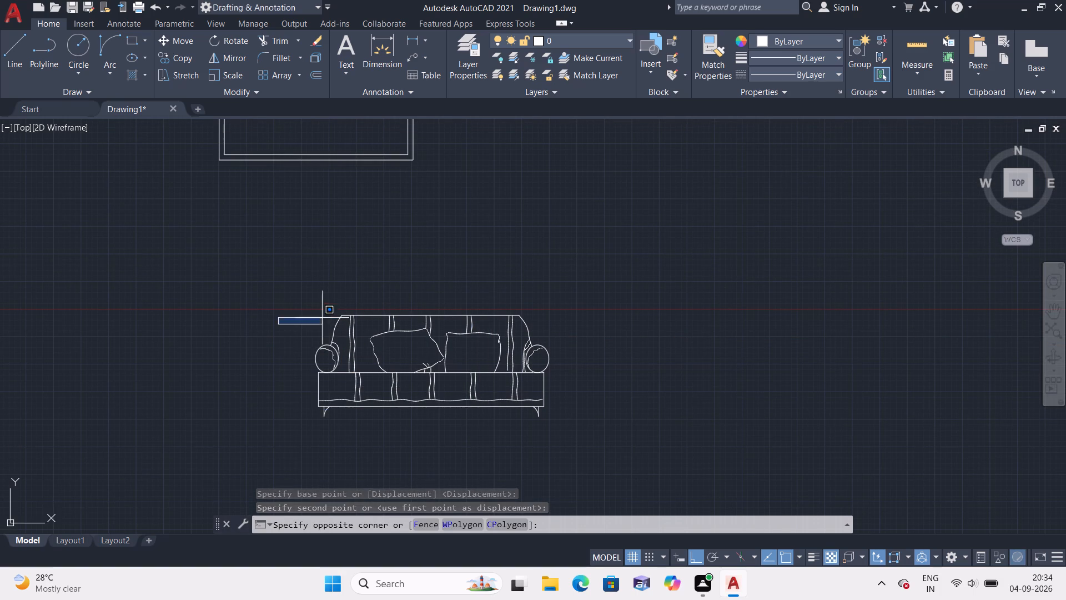
click(301, 298)
click(301, 297)
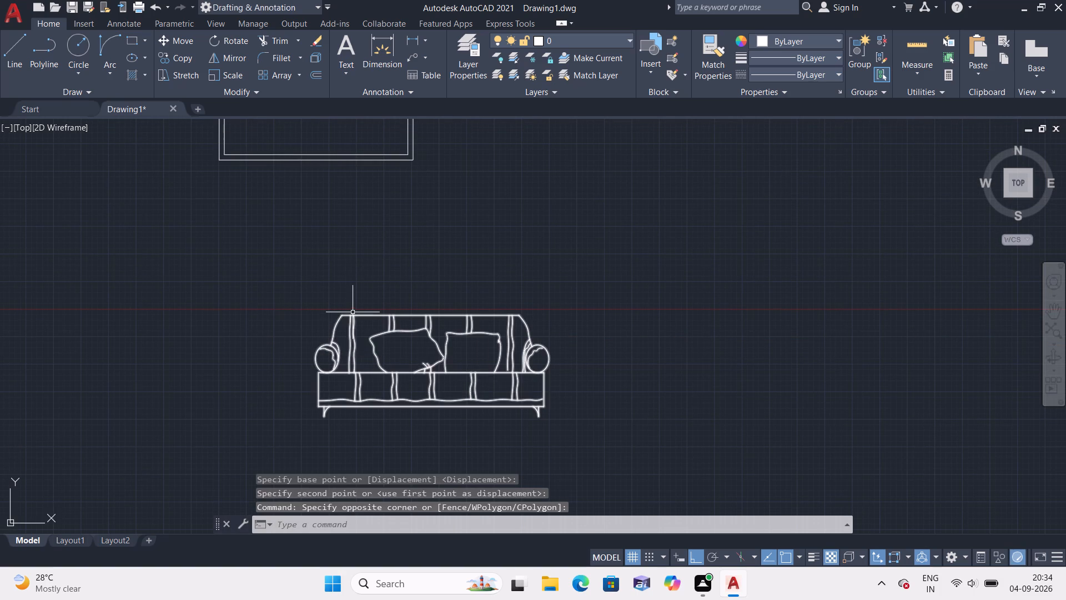
click(273, 283)
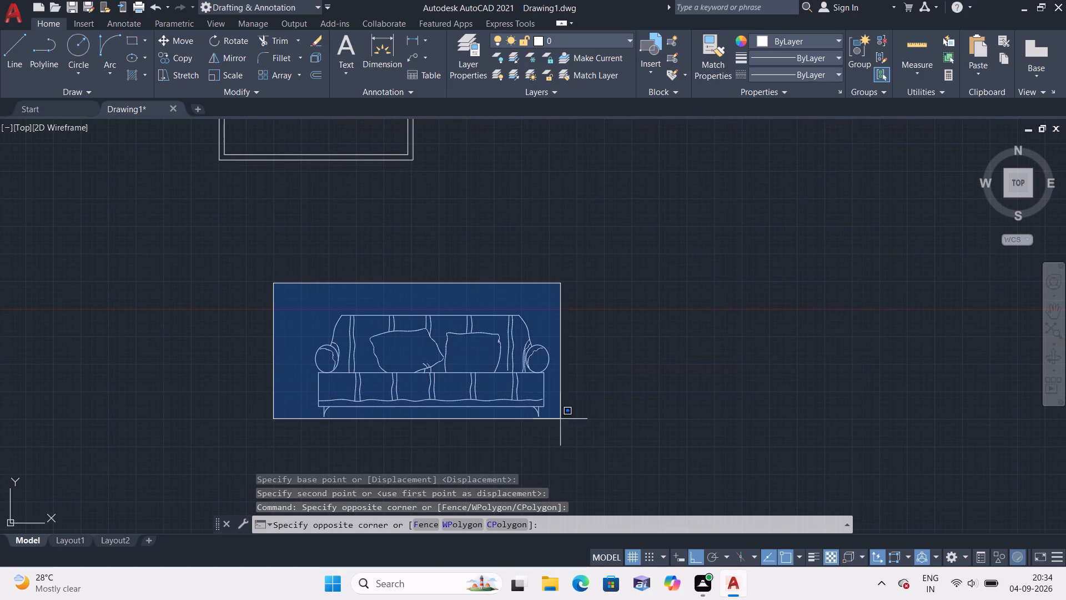
click(635, 438)
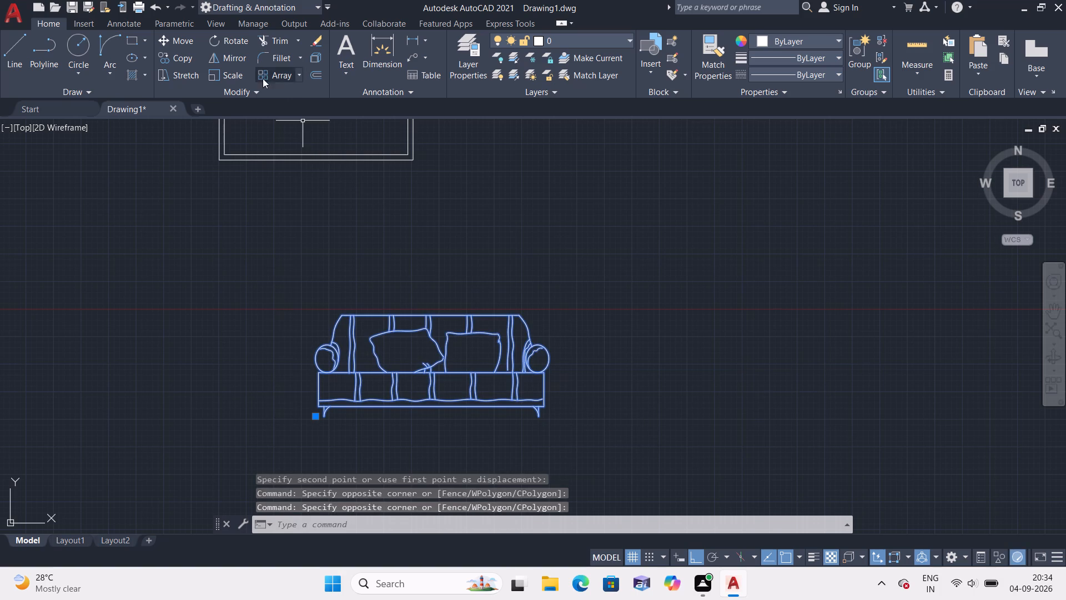
click(243, 37)
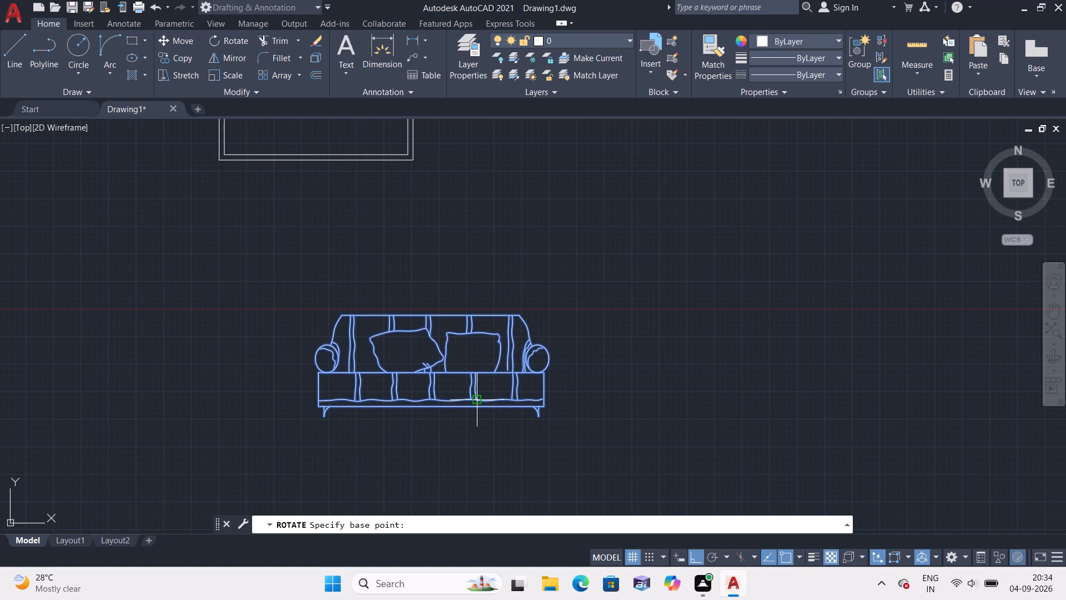
click(429, 311)
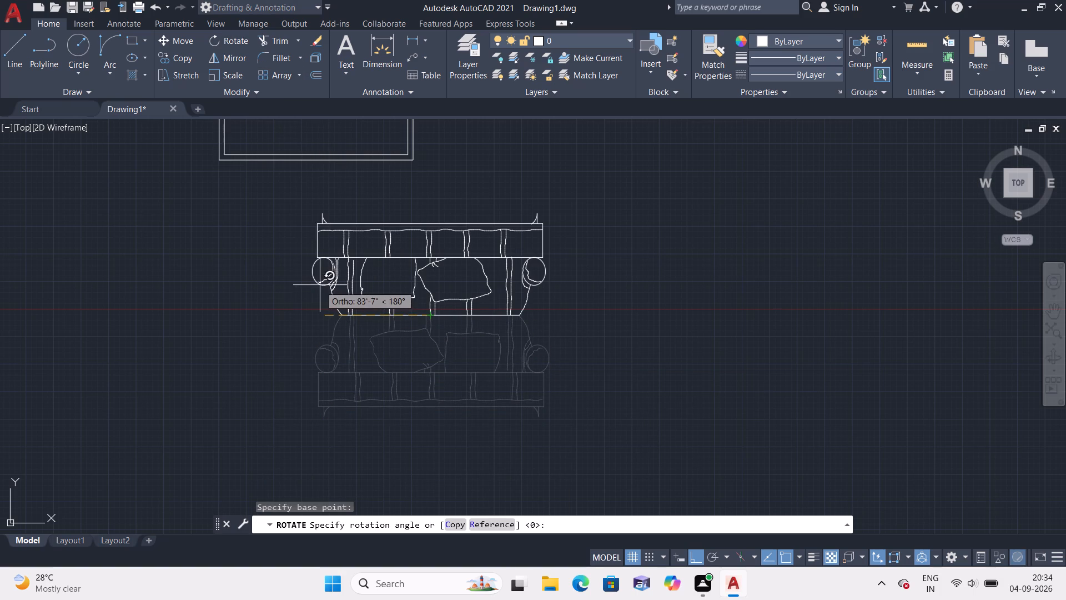
click(285, 283)
Scale the sofa block down from a point near its centre, to about 30 percent of its size.
scroll(285, 282, down, 2)
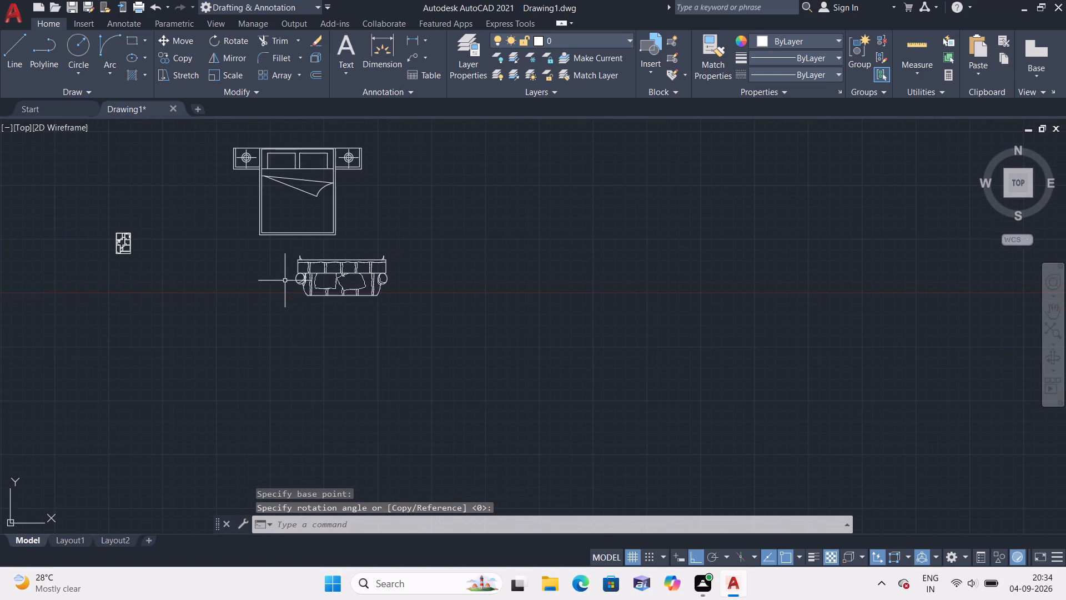
scroll(285, 276, up, 2)
click(276, 207)
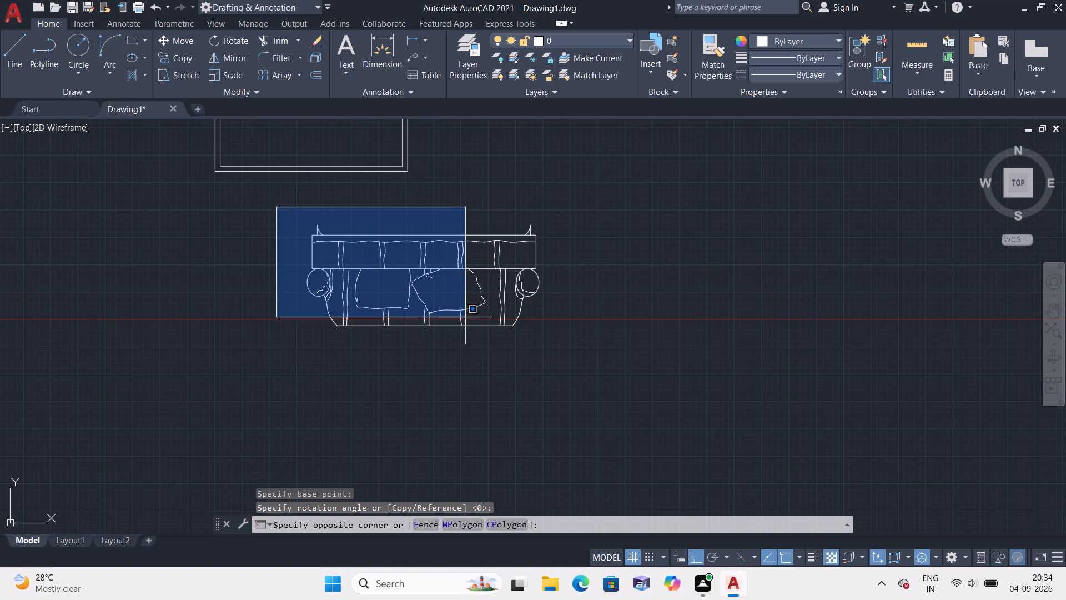
click(554, 349)
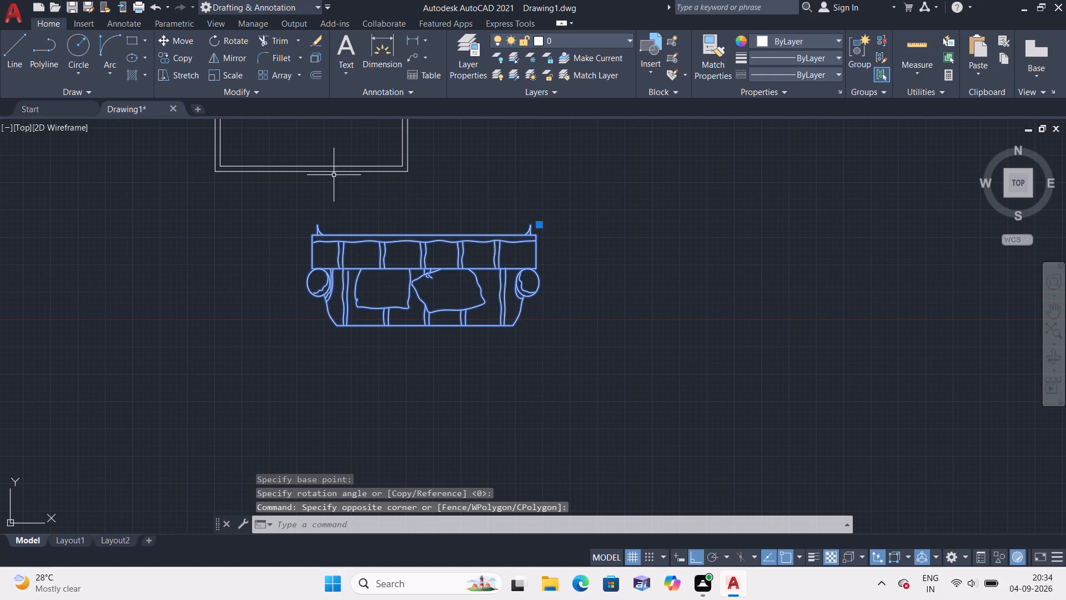
click(229, 77)
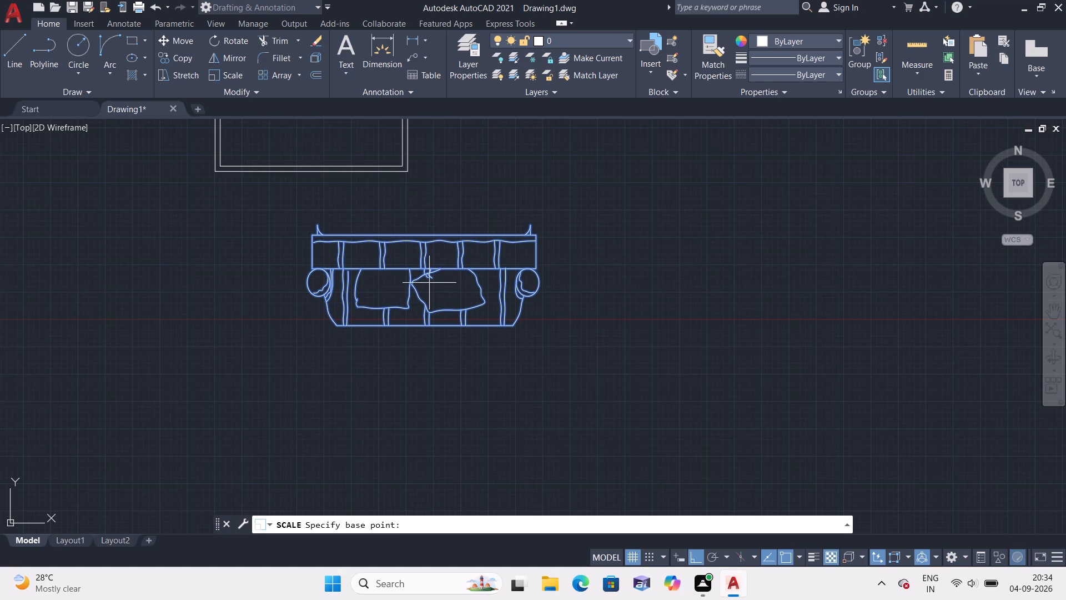
click(424, 271)
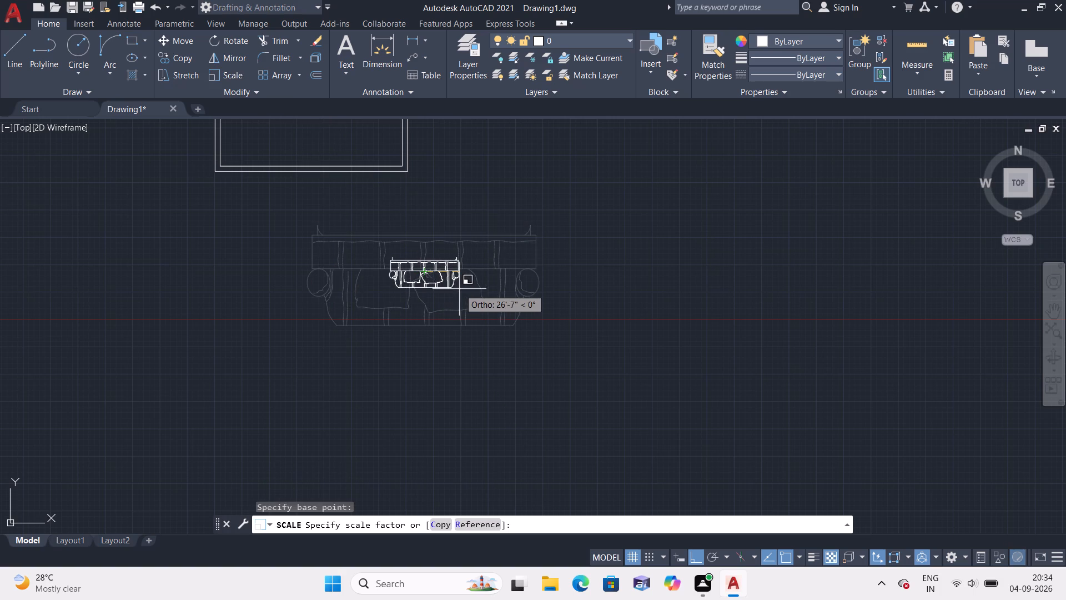
click(459, 289)
Move the sofa block horizontally by its front edge to the open space just below and left of the floor plan.
scroll(414, 272, up, 1)
click(337, 238)
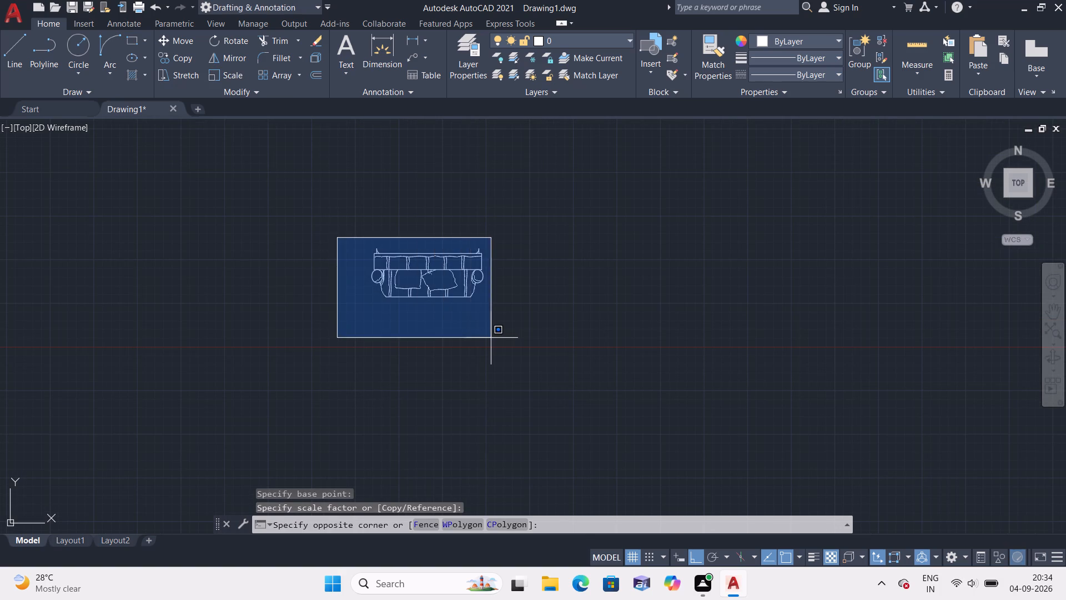
click(497, 338)
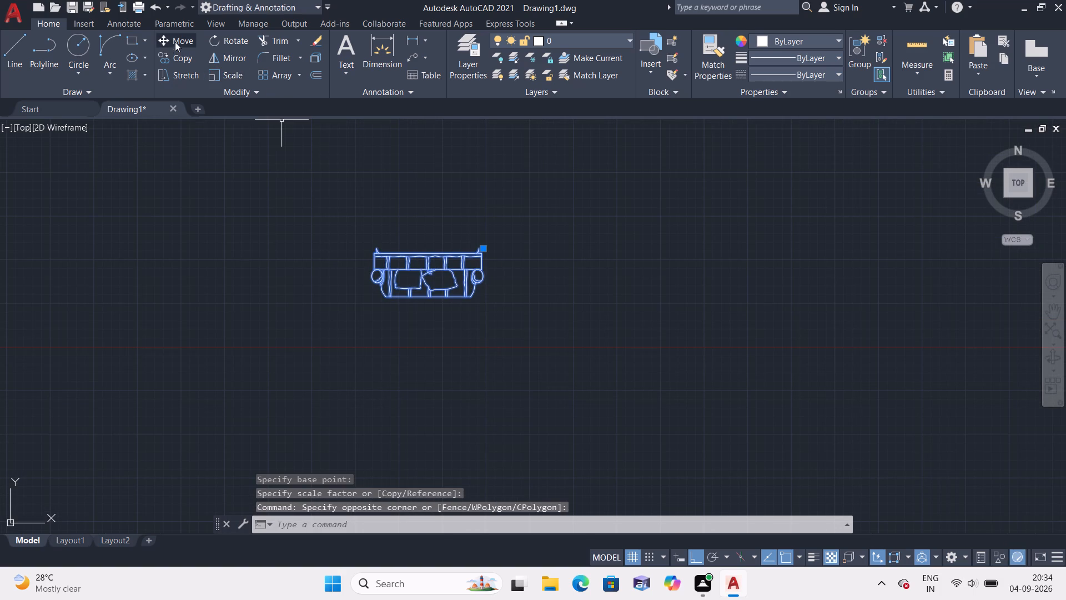
click(175, 42)
click(426, 256)
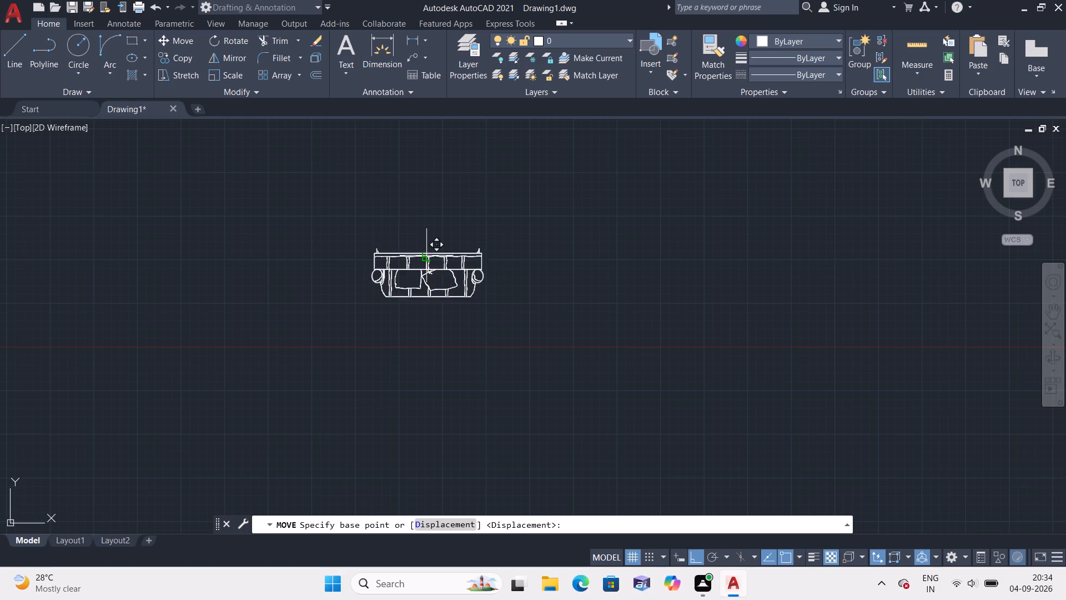
scroll(426, 256, down, 3)
scroll(70, 272, up, 2)
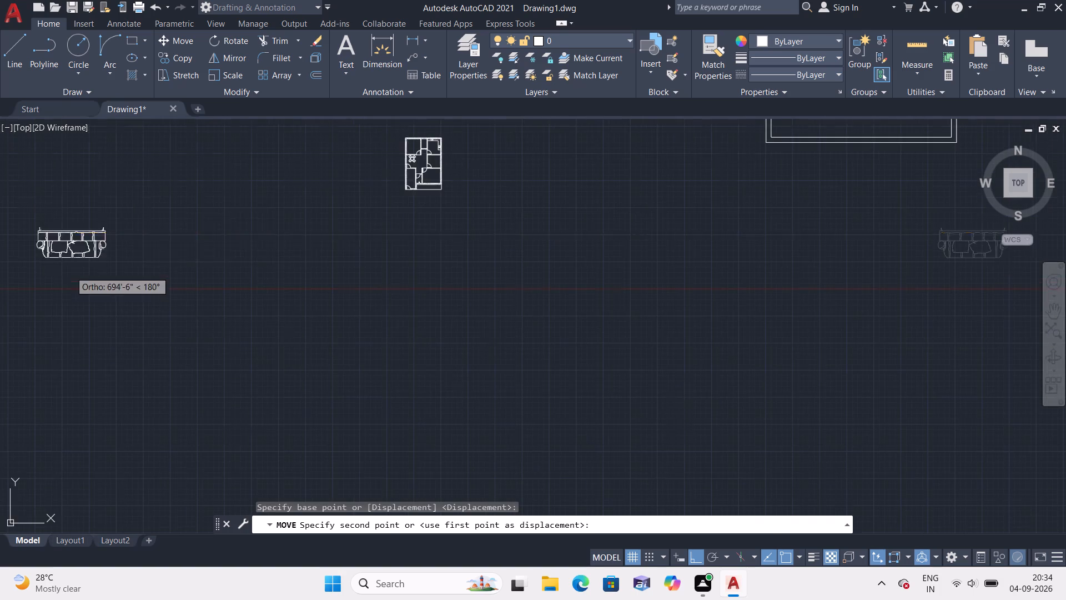
scroll(324, 223, up, 3)
middle_drag(475, 189, 269, 372)
scroll(306, 293, up, 1)
scroll(269, 250, down, 3)
click(250, 252)
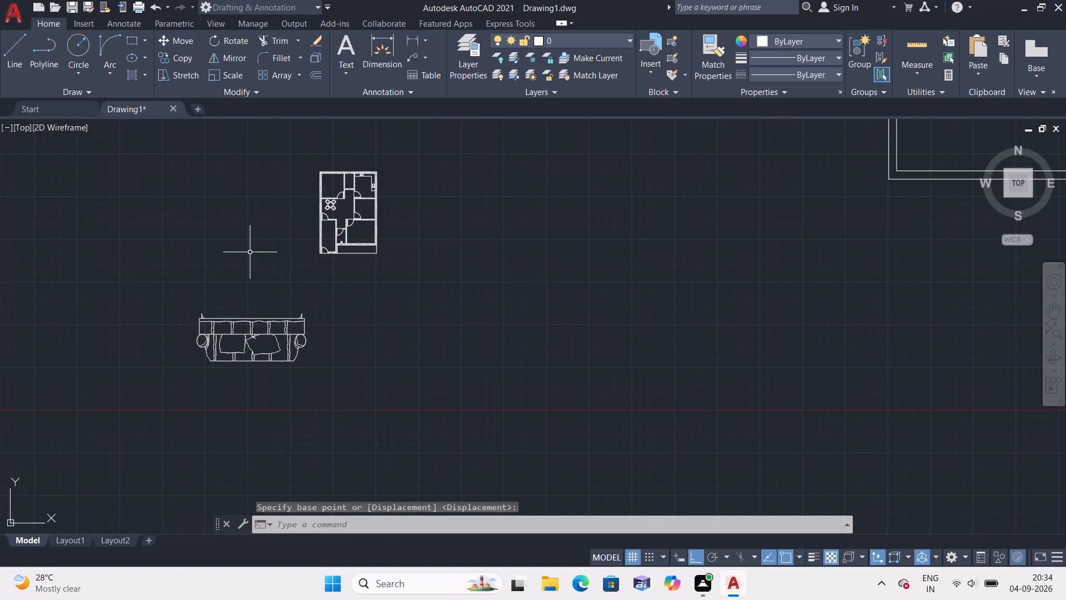
Scale the sofa block down again from a point near its centre, to about a fifth of its size.
click(190, 297)
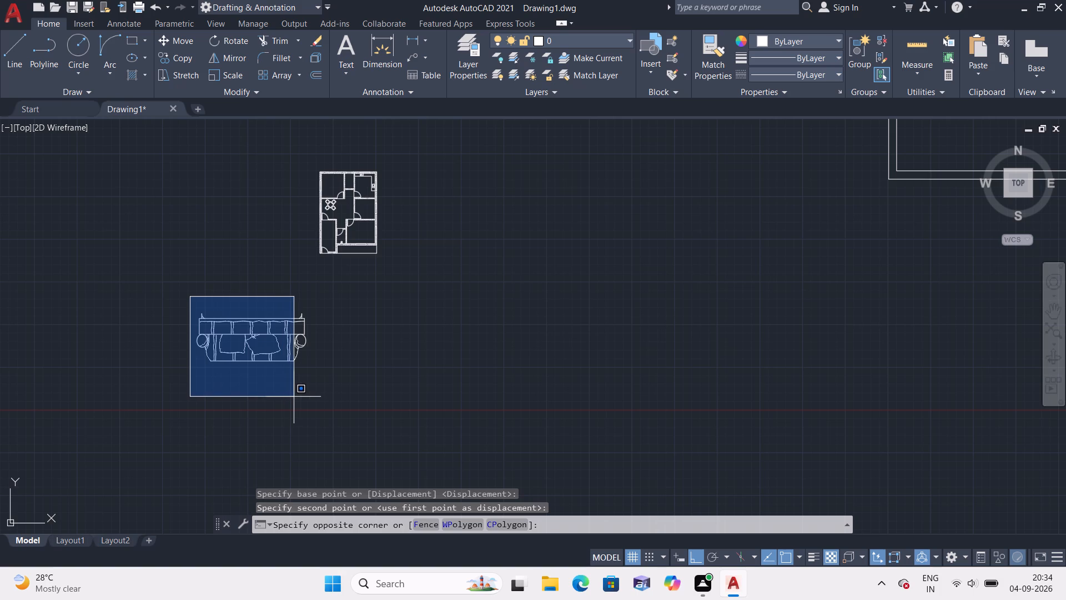
click(310, 391)
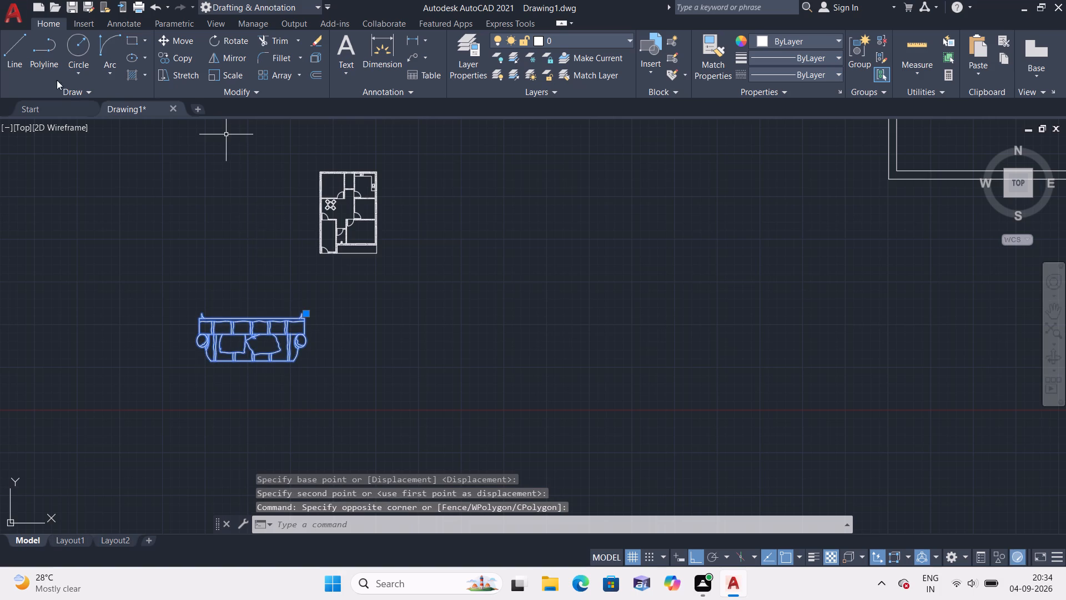
scroll(57, 80, down, 1)
click(239, 73)
click(255, 331)
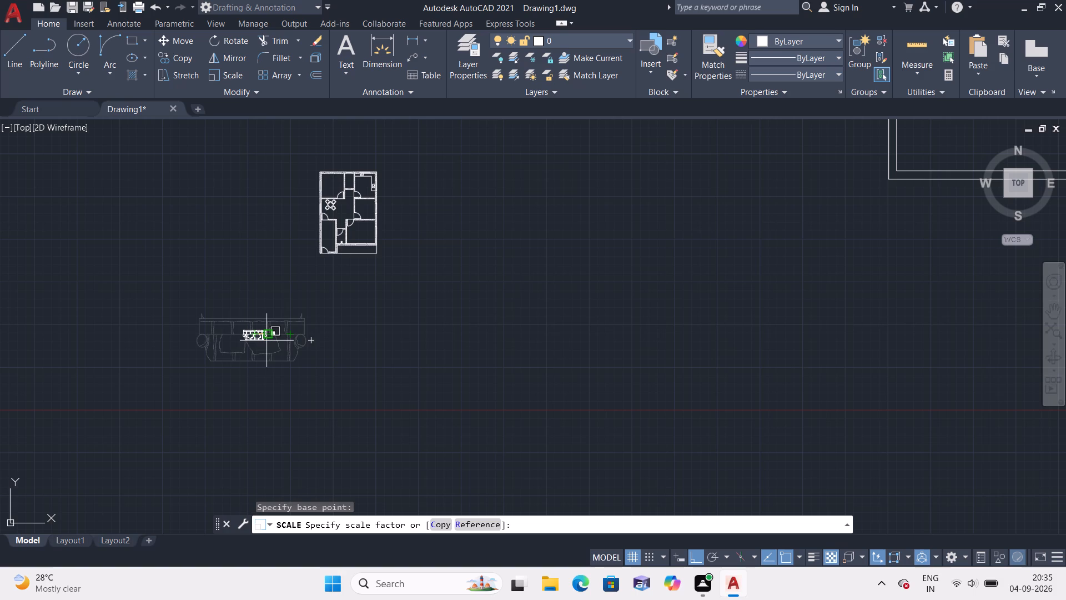
click(266, 341)
Move the sofa block by its back corner point to the open space just east of the floor plan, with Ortho off.
scroll(234, 332, up, 3)
click(223, 316)
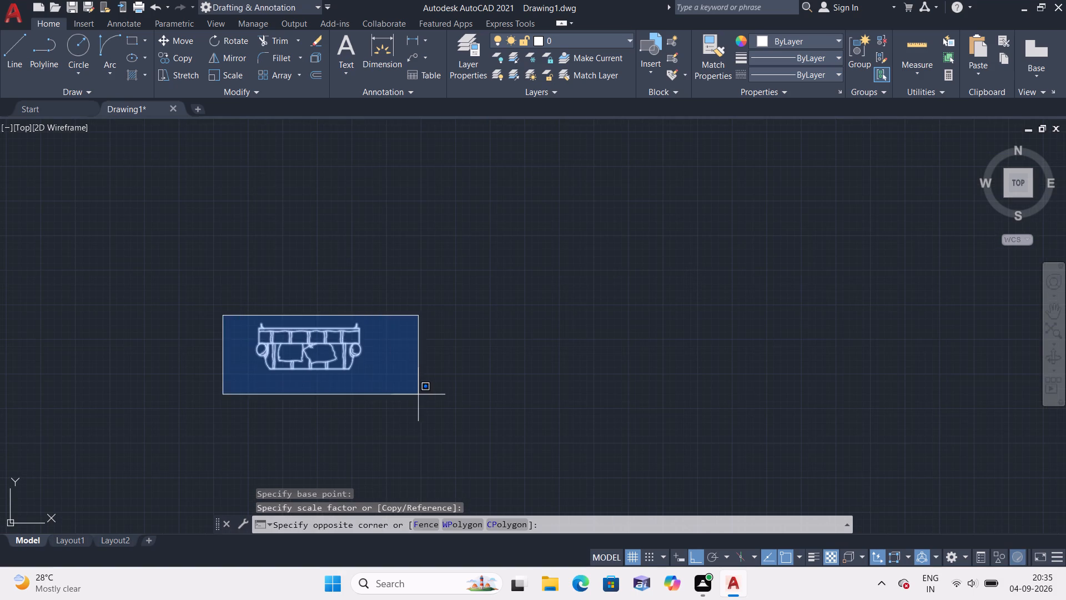
click(438, 394)
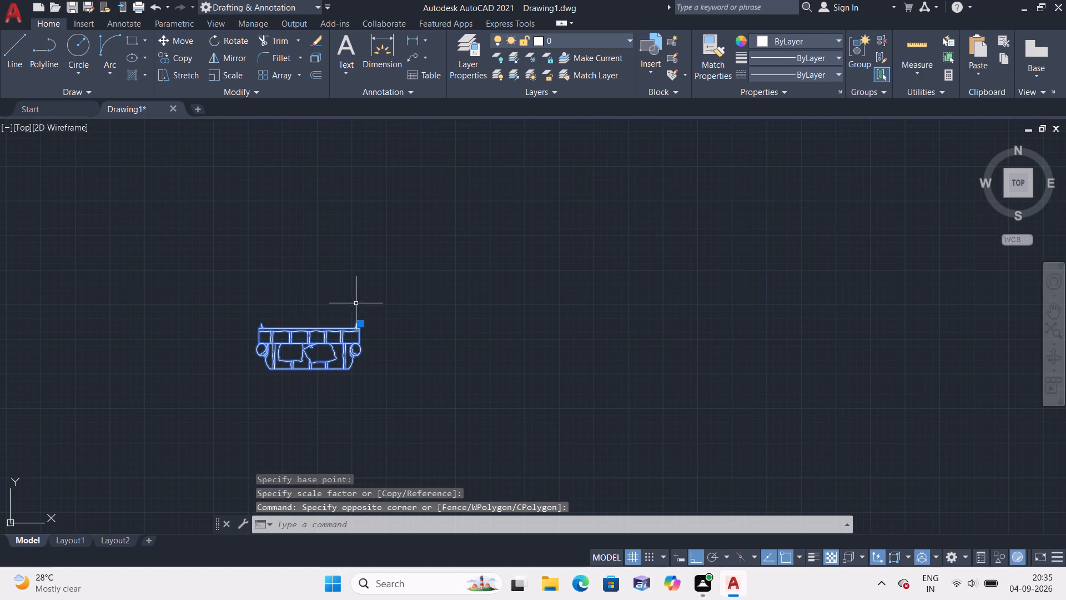
click(361, 323)
scroll(451, 204, down, 2)
middle_drag(445, 206, 433, 216)
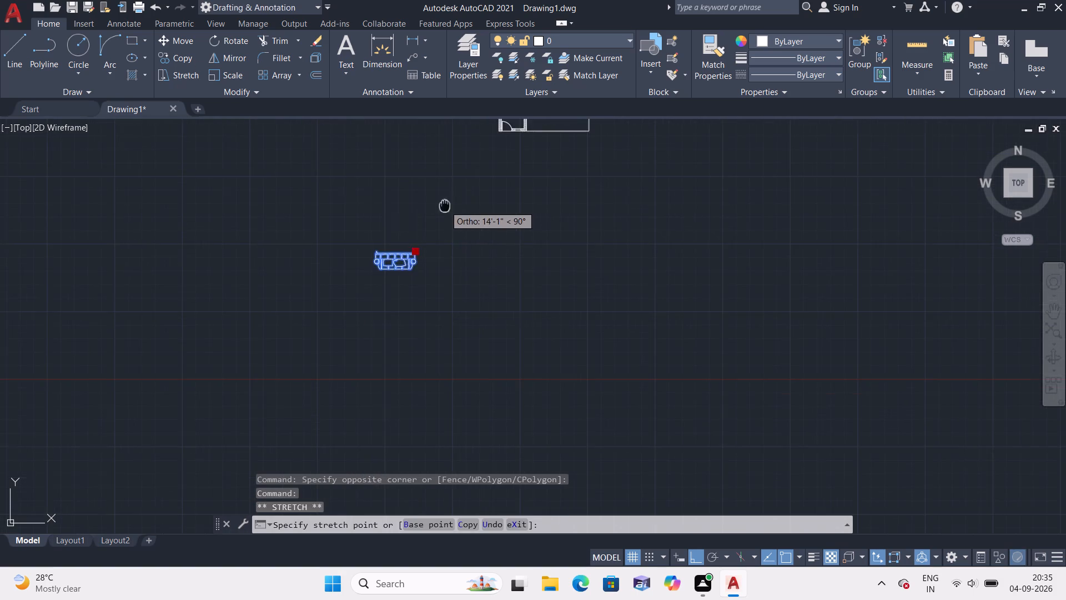
middle_drag(433, 216, 368, 303)
key(F8)
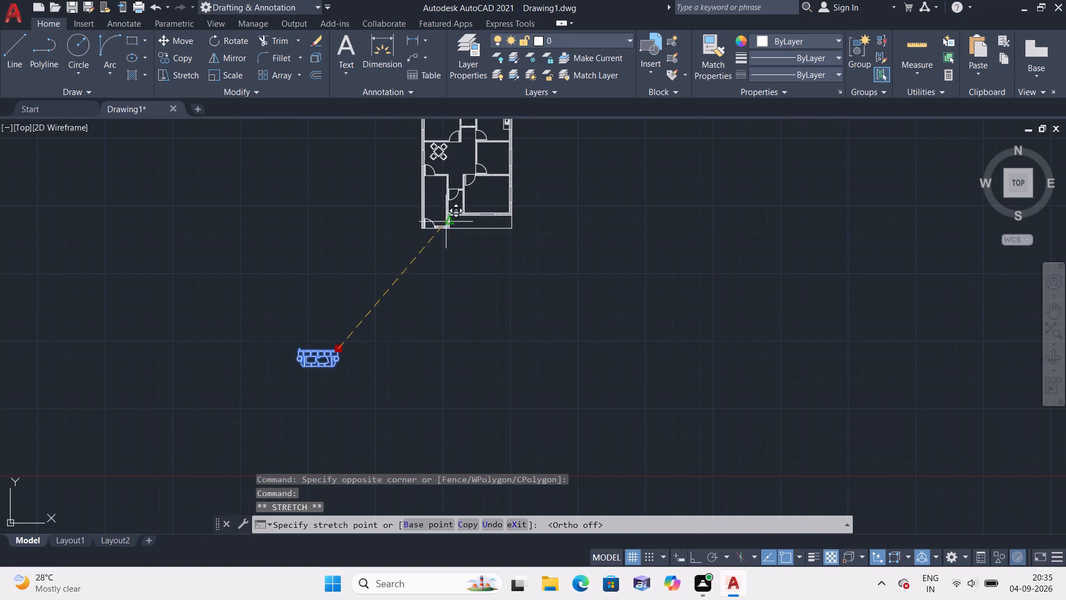
scroll(510, 176, up, 2)
middle_drag(470, 209, 467, 317)
scroll(482, 252, up, 2)
click(918, 197)
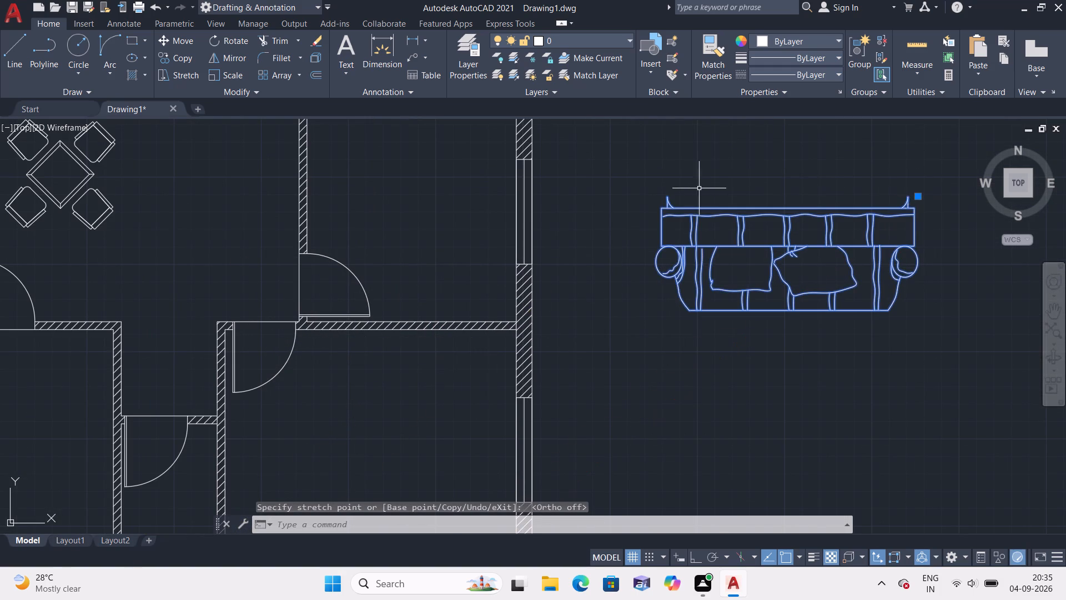
Scale the sofa block down from a point near its centre, to about 30 percent of its size.
scroll(697, 192, down, 2)
click(229, 76)
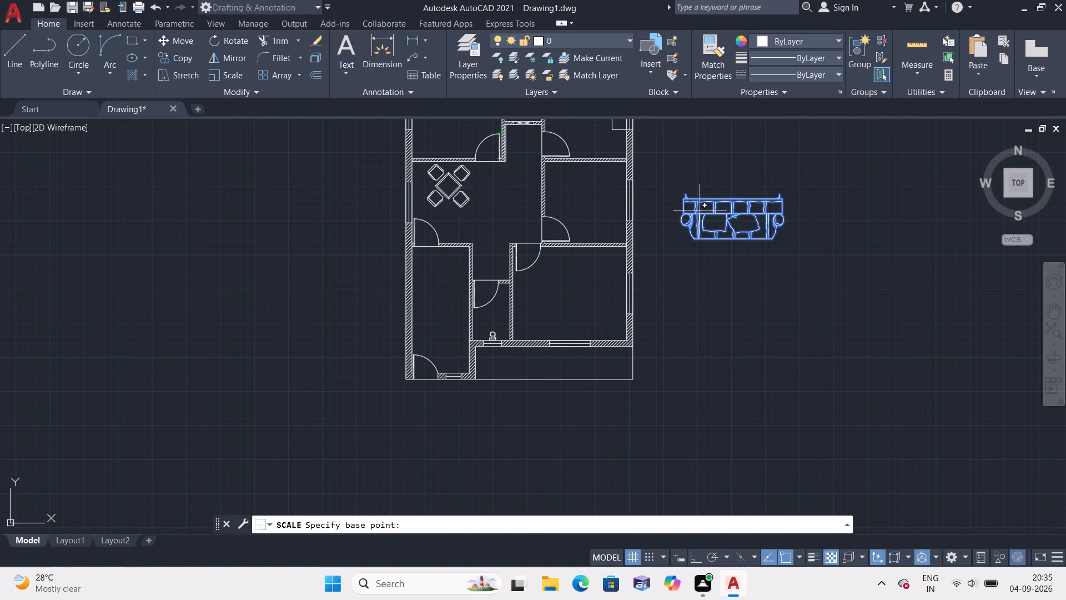
click(718, 219)
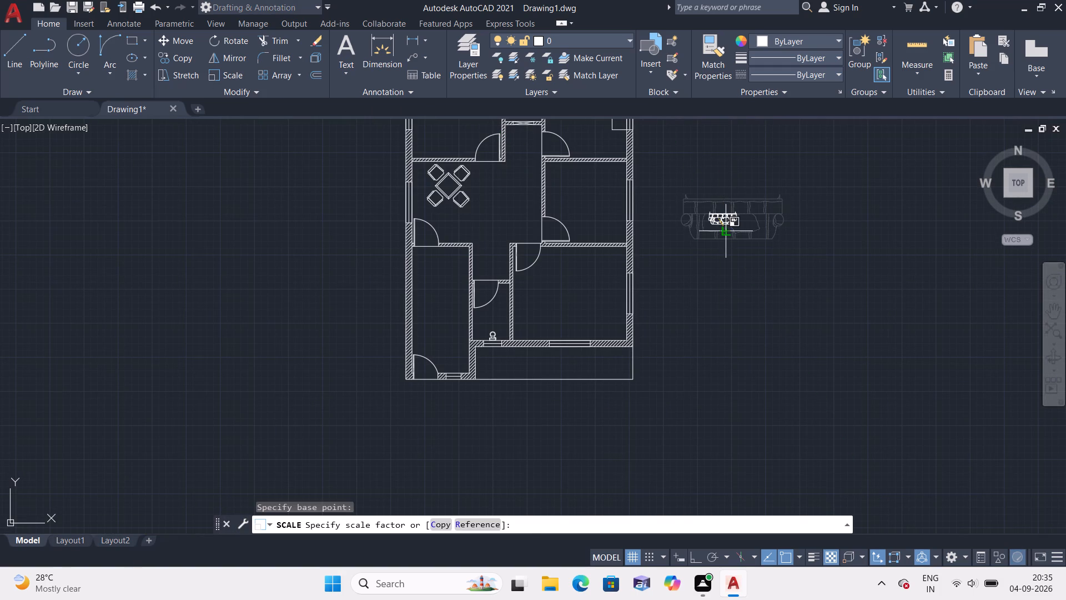
click(729, 229)
Move the sofa block by its corner point into the east room below the kitchen, near the room's southeast corner.
click(685, 202)
click(770, 226)
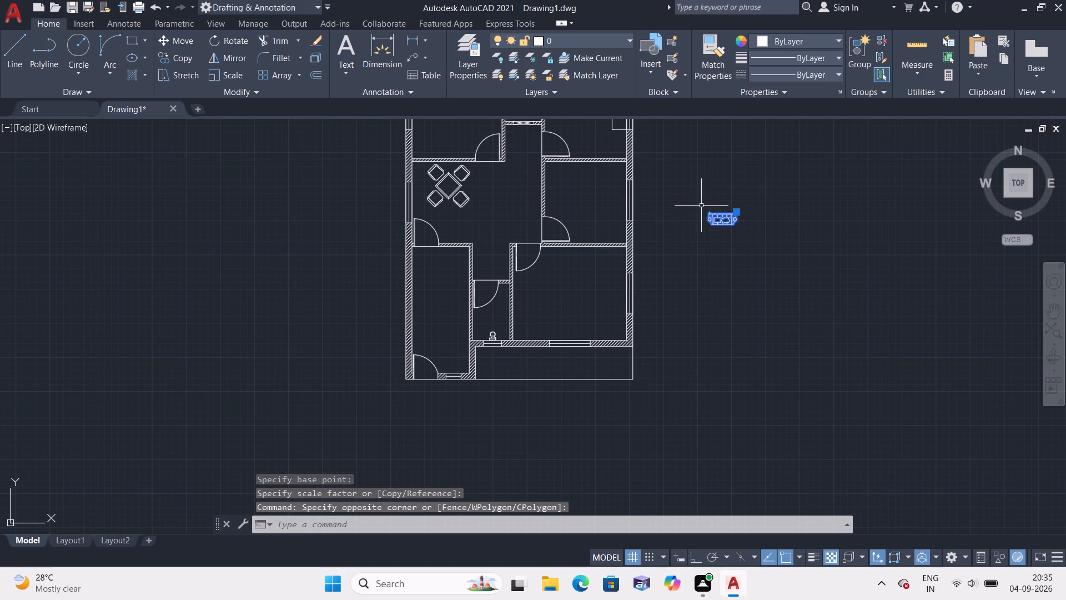
click(739, 211)
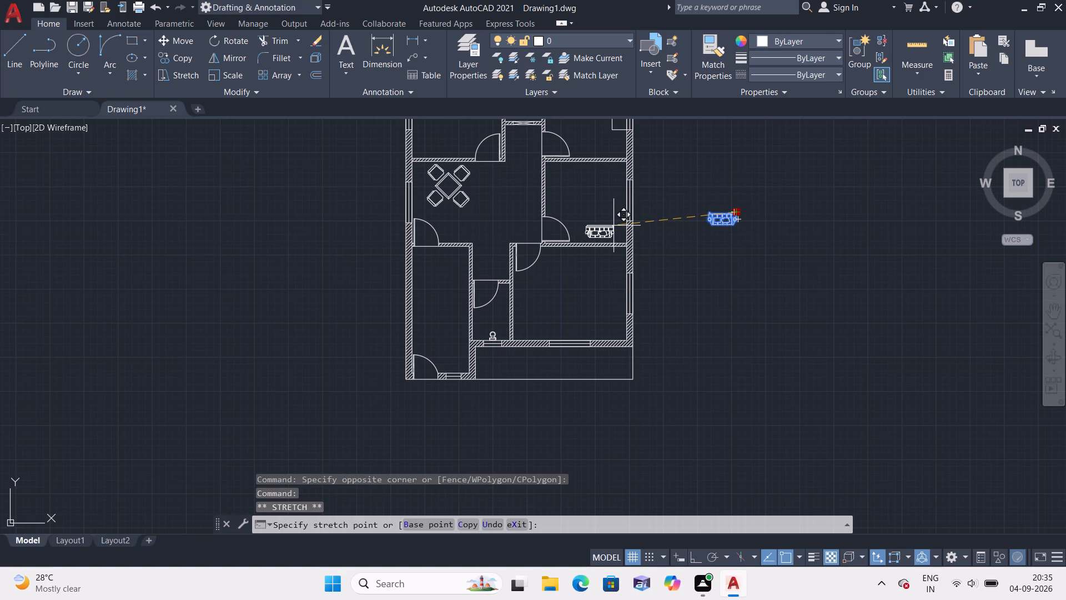
click(614, 226)
Copy the double bed with its two side tables from its headboard to the open space southeast of the original.
scroll(727, 226, down, 2)
middle_drag(727, 227, 516, 231)
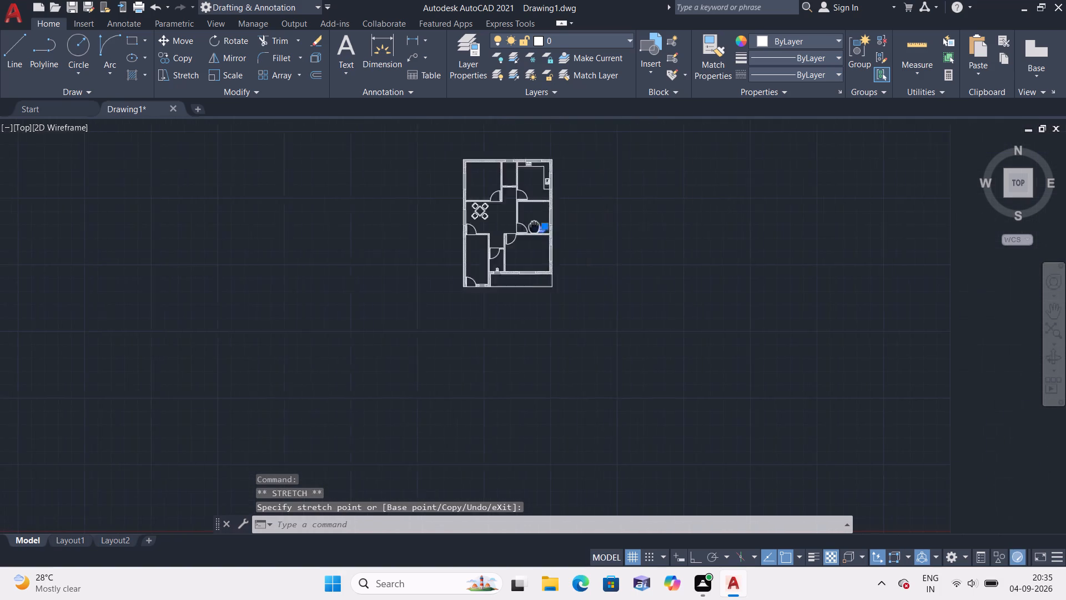
middle_drag(516, 231, 469, 239)
scroll(469, 239, down, 2)
scroll(500, 277, down, 1)
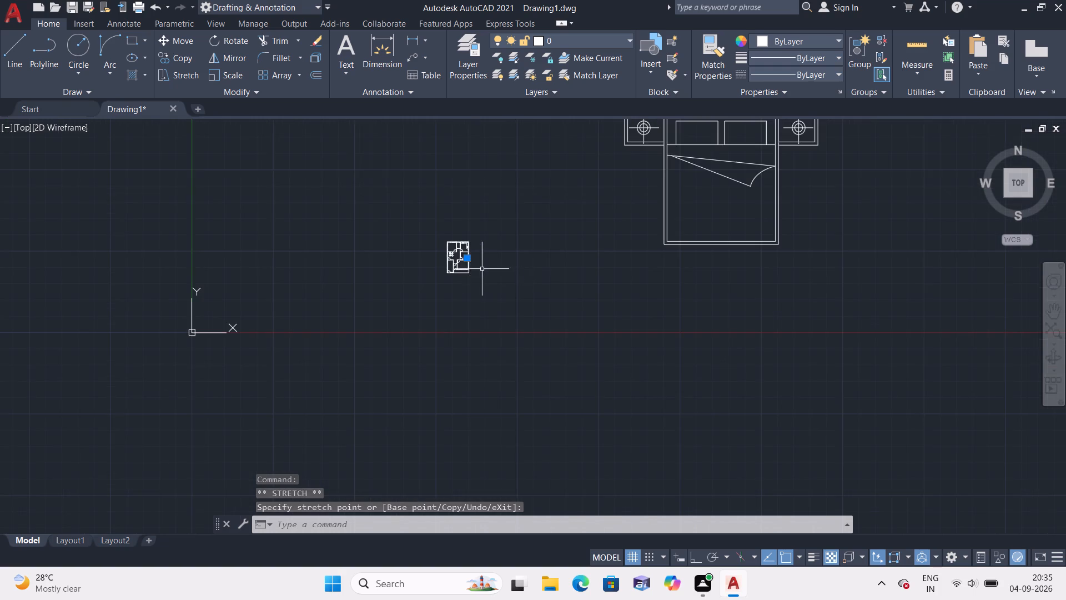
middle_drag(456, 267, 296, 311)
scroll(334, 302, down, 1)
scroll(386, 215, up, 1)
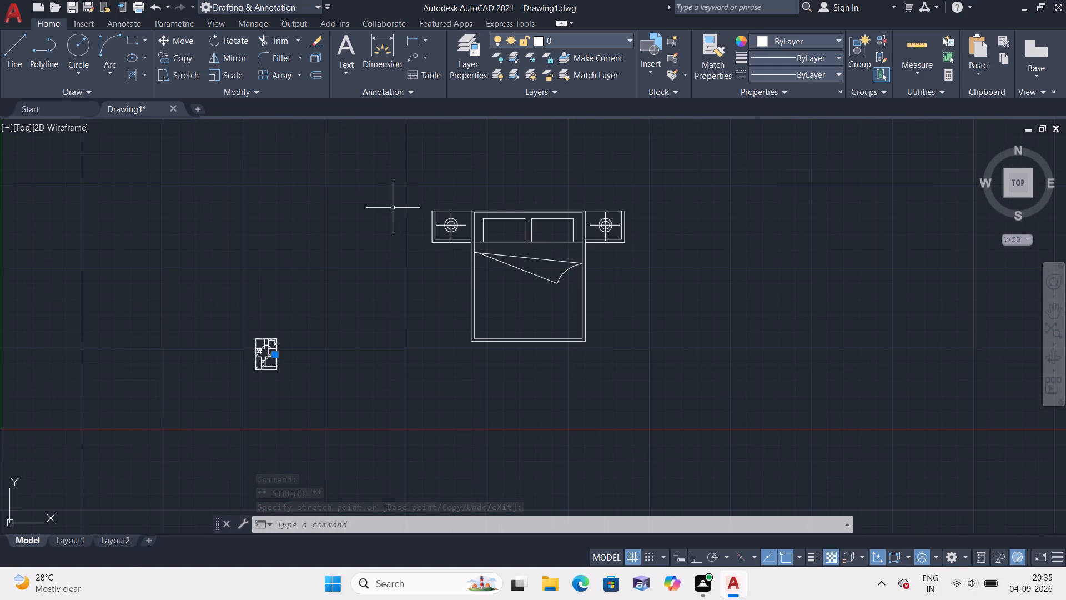
click(399, 204)
click(754, 416)
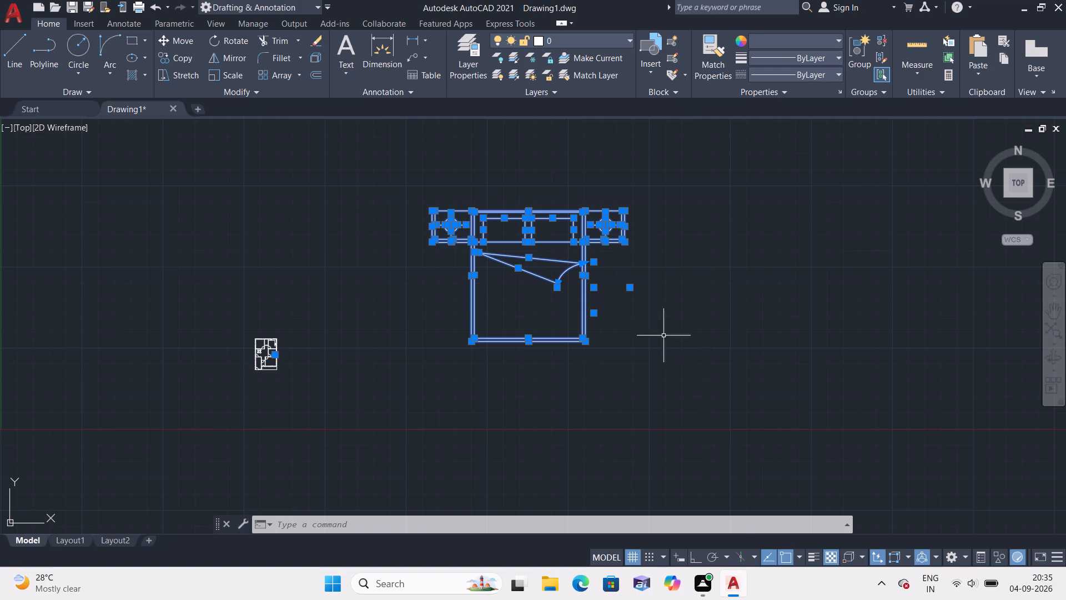
click(189, 58)
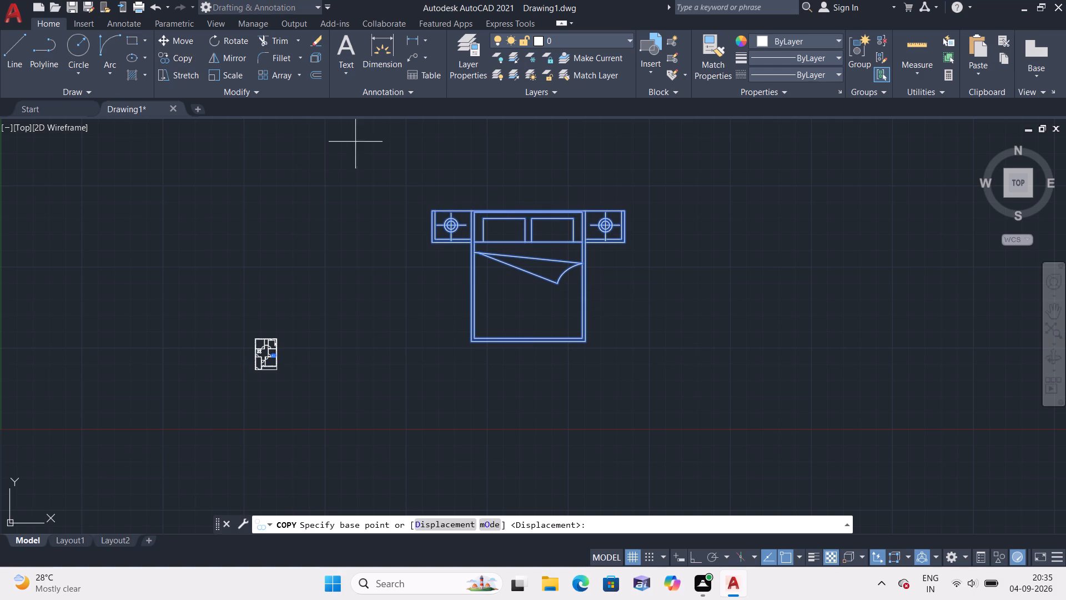
click(525, 214)
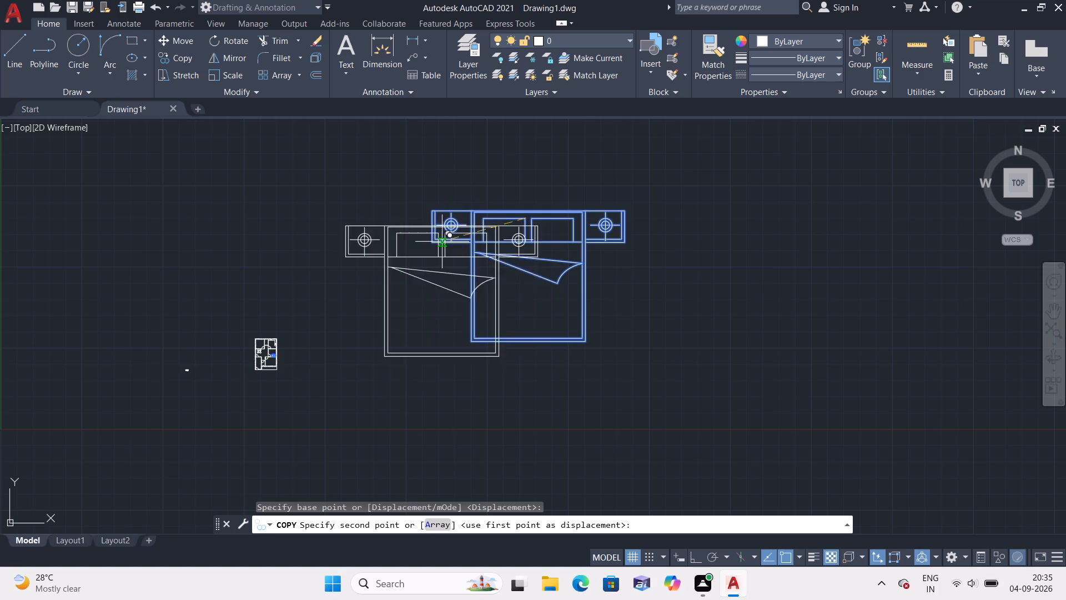
click(728, 310)
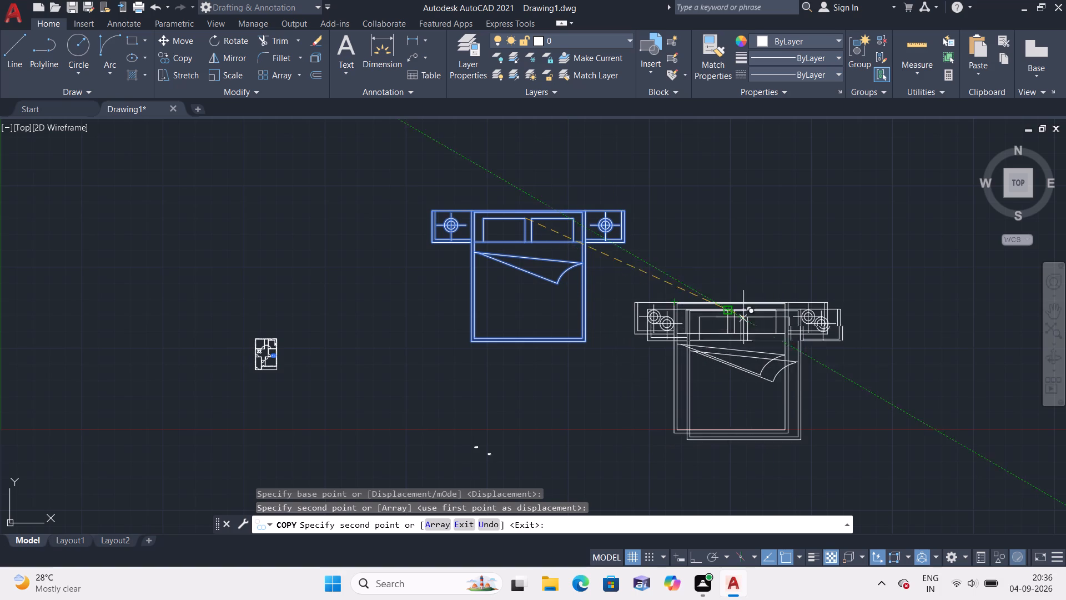
key(Escape)
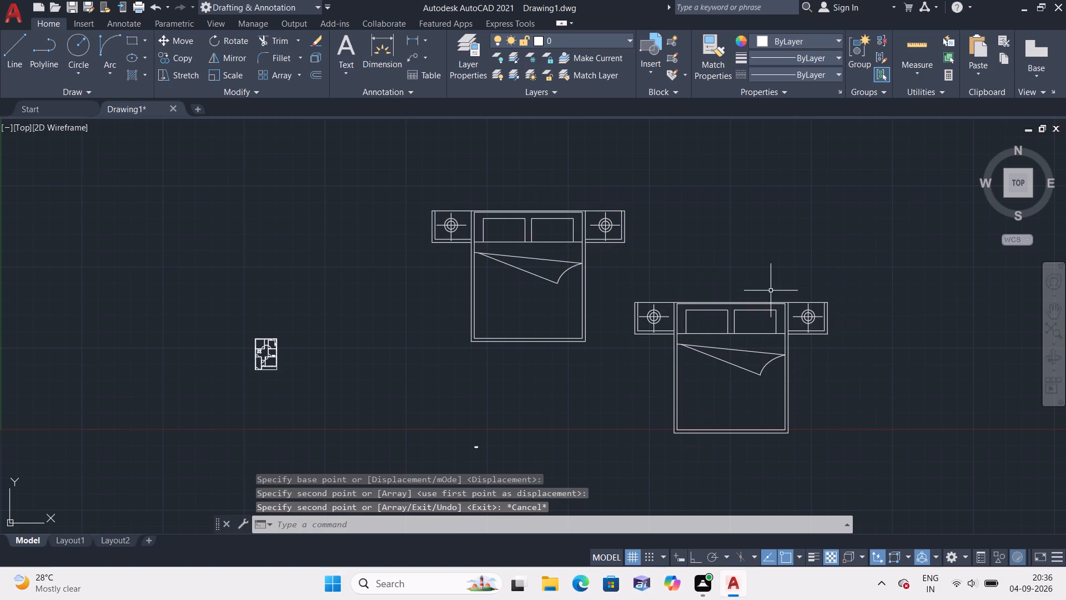
Rotate the copied bed with its side tables 270° about the midpoint of its headboard edge.
click(624, 298)
click(871, 446)
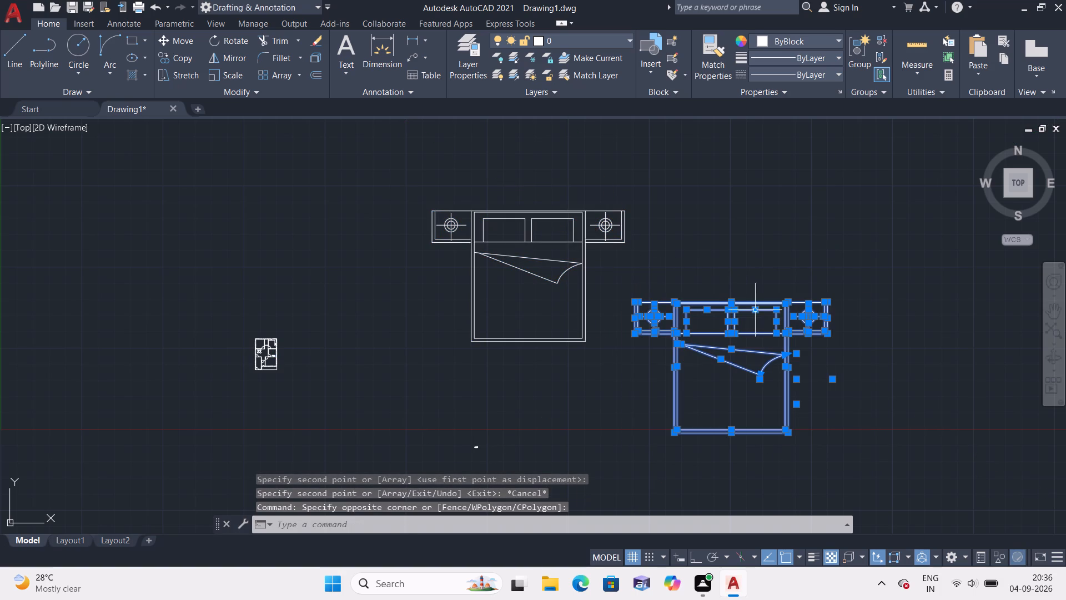
click(214, 36)
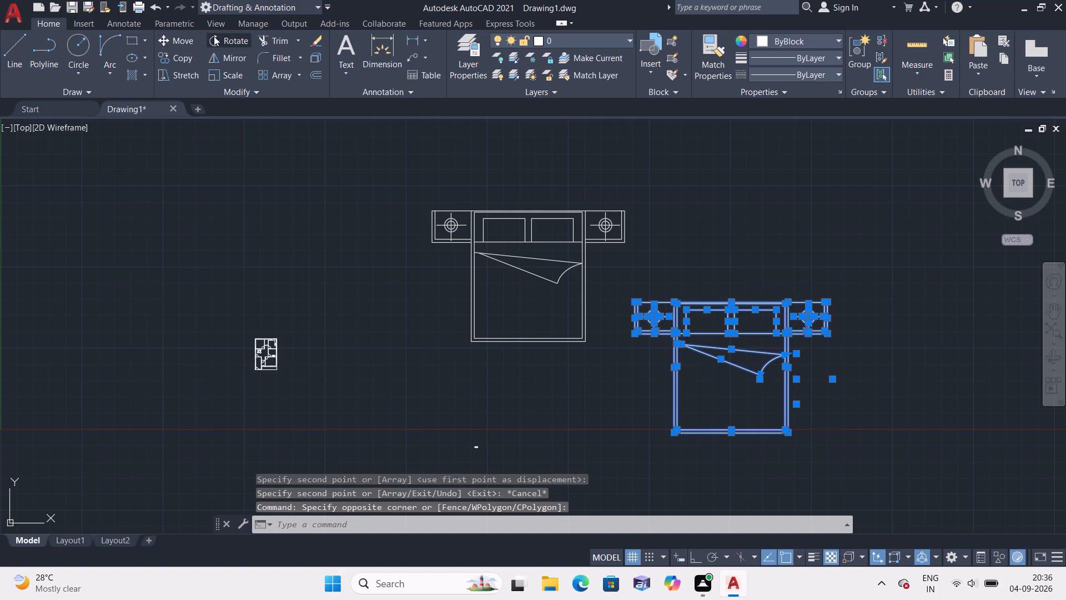
click(735, 301)
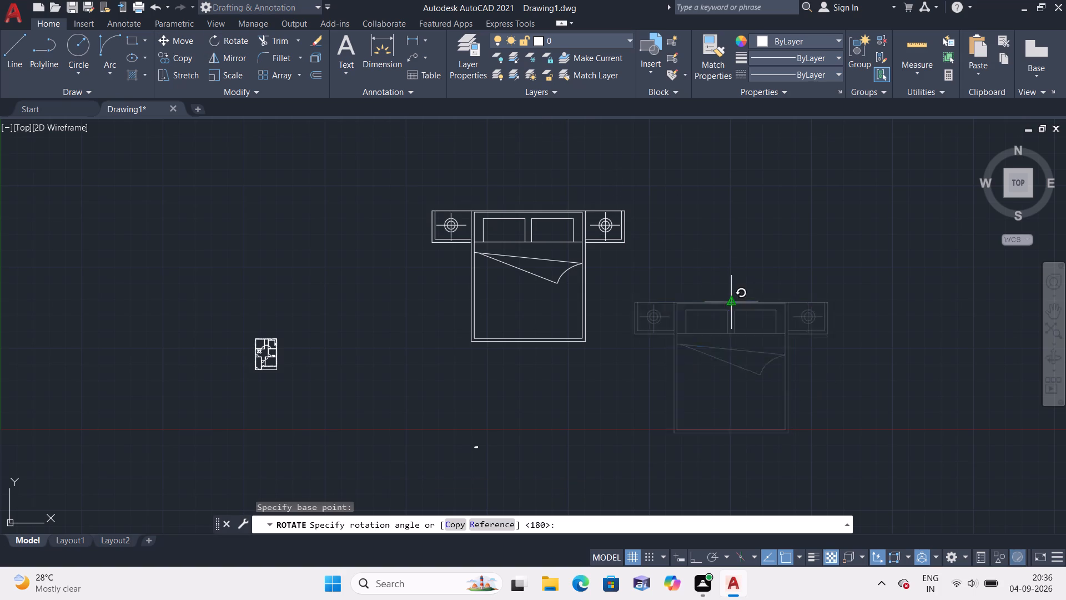
click(731, 471)
Scale the rotated bed and its side tables down from the headboard edge's midpoint, to about 17 percent of their size.
scroll(616, 356, up, 2)
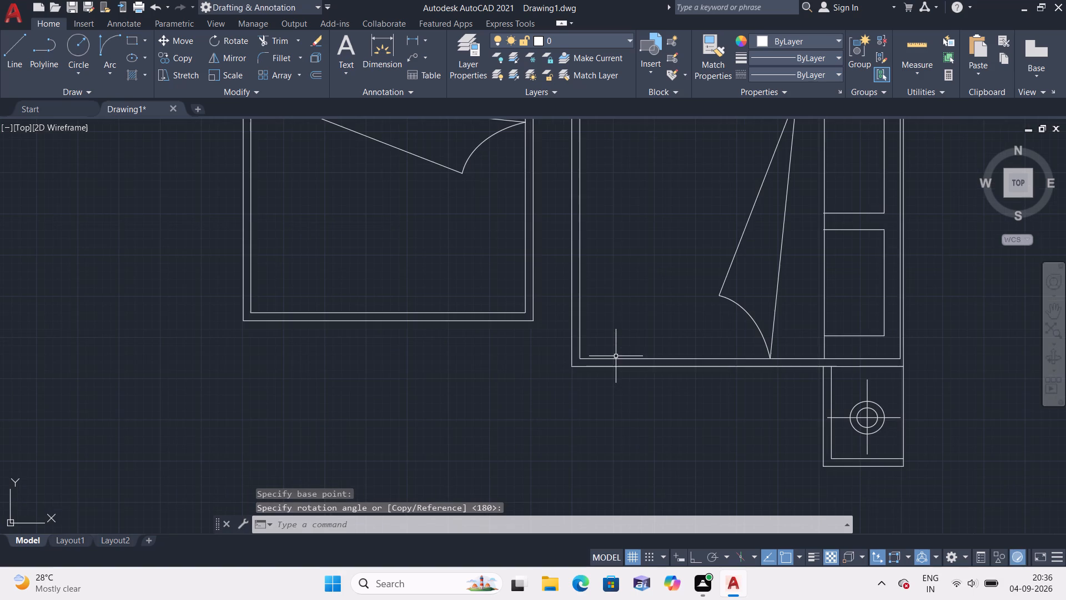
middle_drag(616, 356, 581, 433)
scroll(582, 426, up, 1)
scroll(579, 437, down, 1)
middle_drag(605, 328, 581, 358)
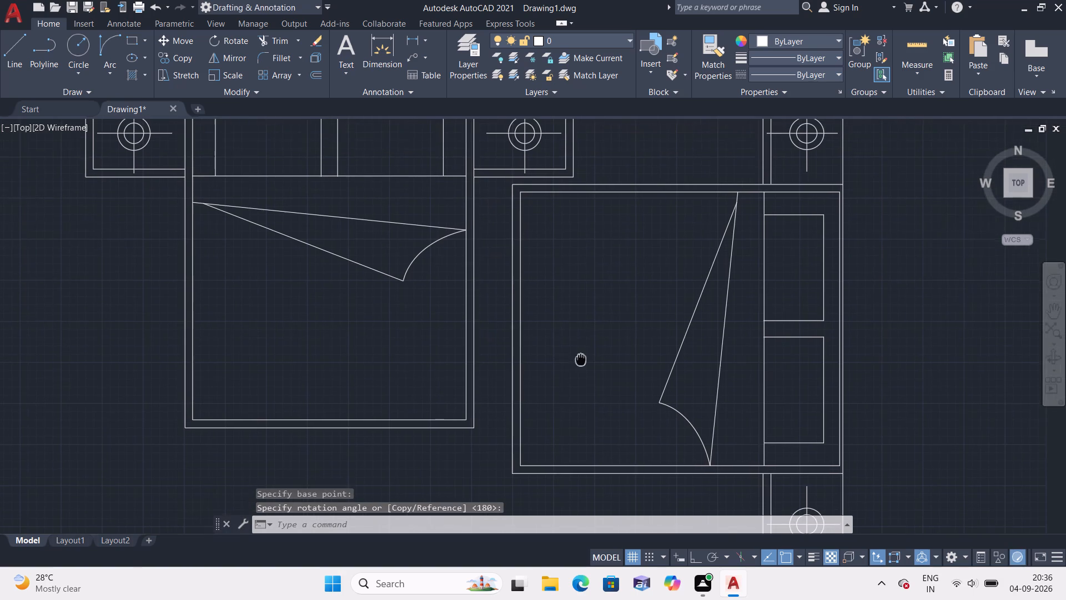
middle_drag(581, 358, 581, 362)
scroll(617, 267, down, 1)
middle_drag(617, 266, 556, 360)
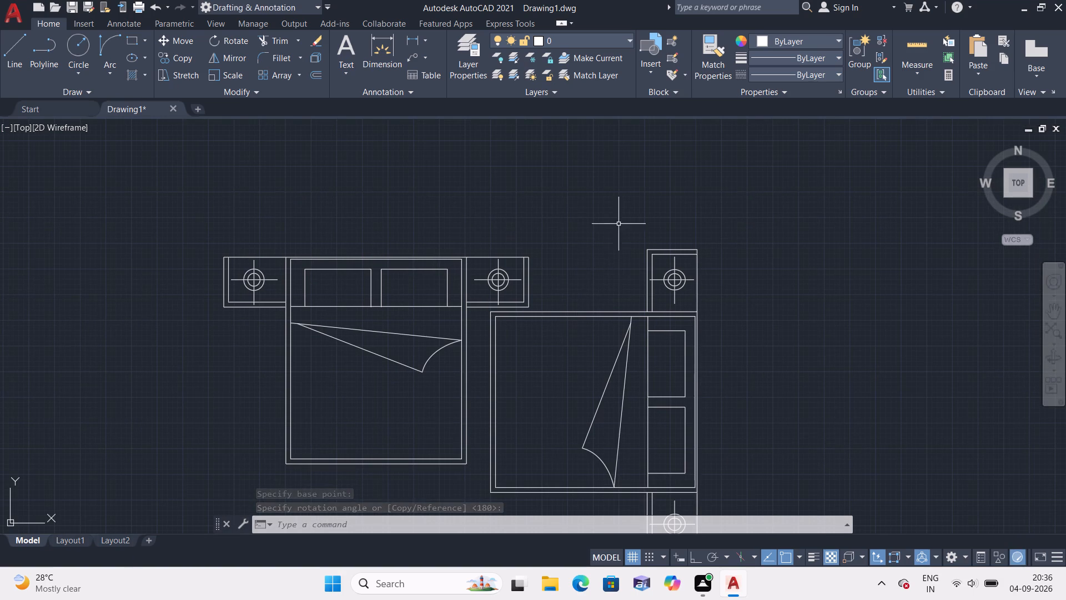
click(625, 214)
click(775, 443)
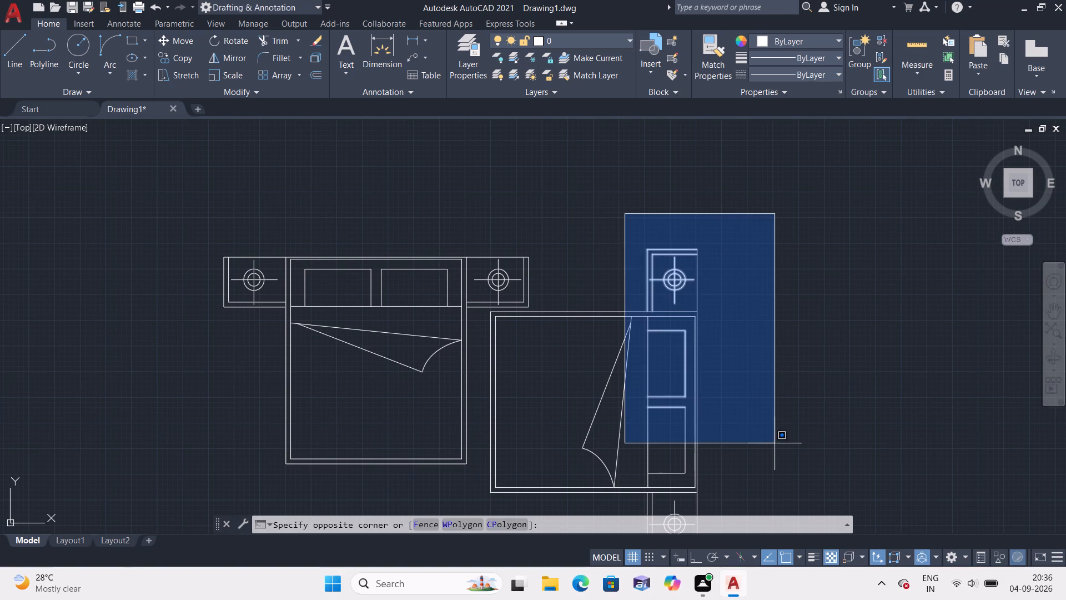
click(775, 443)
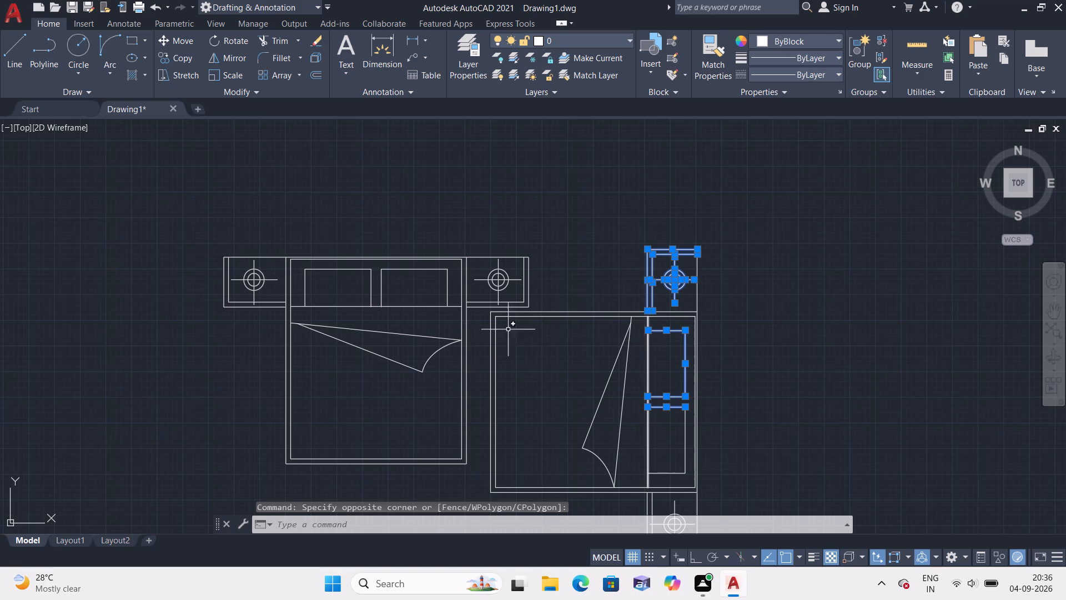
scroll(499, 326, up, 3)
click(438, 257)
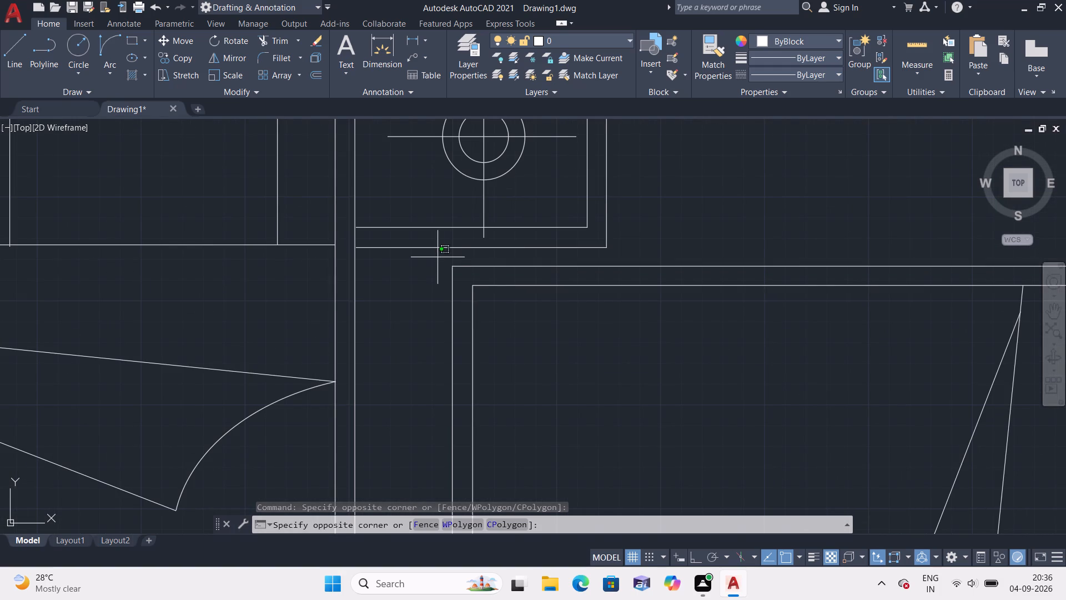
click(943, 460)
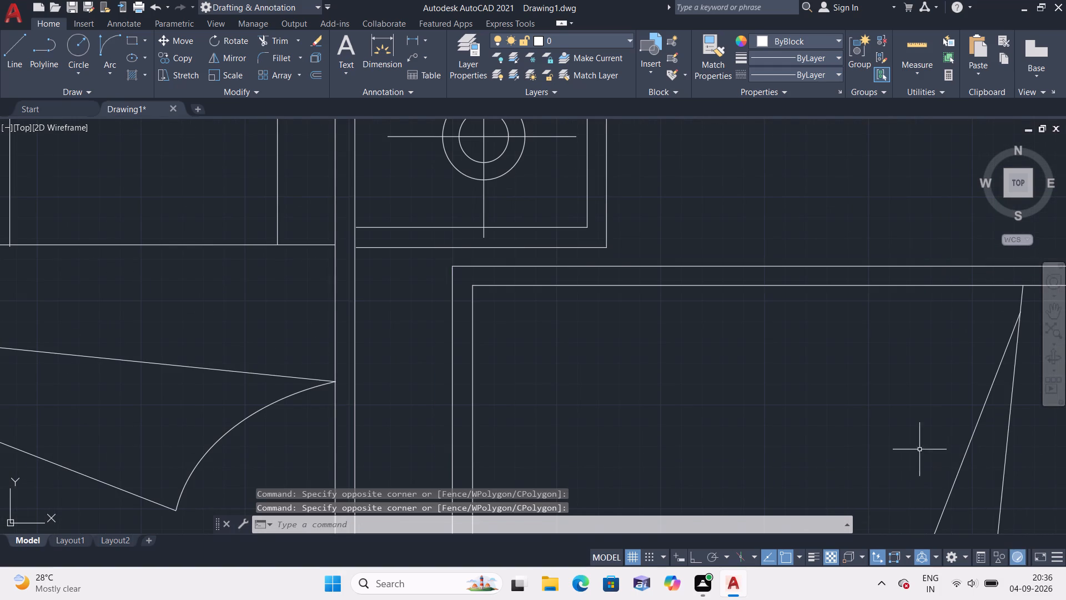
scroll(918, 448, down, 2)
middle_drag(882, 433, 692, 293)
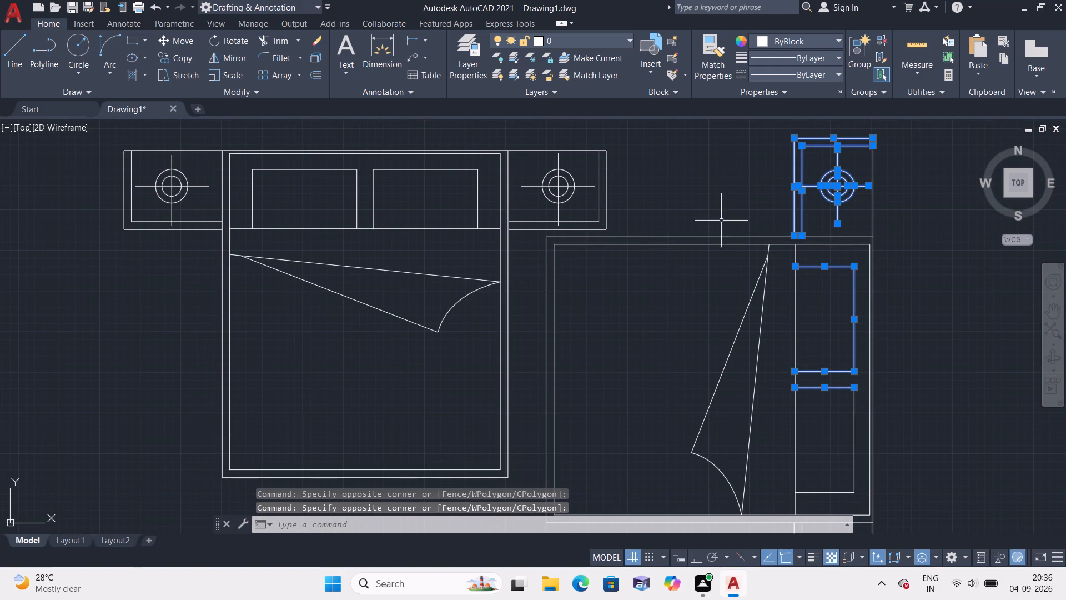
click(723, 214)
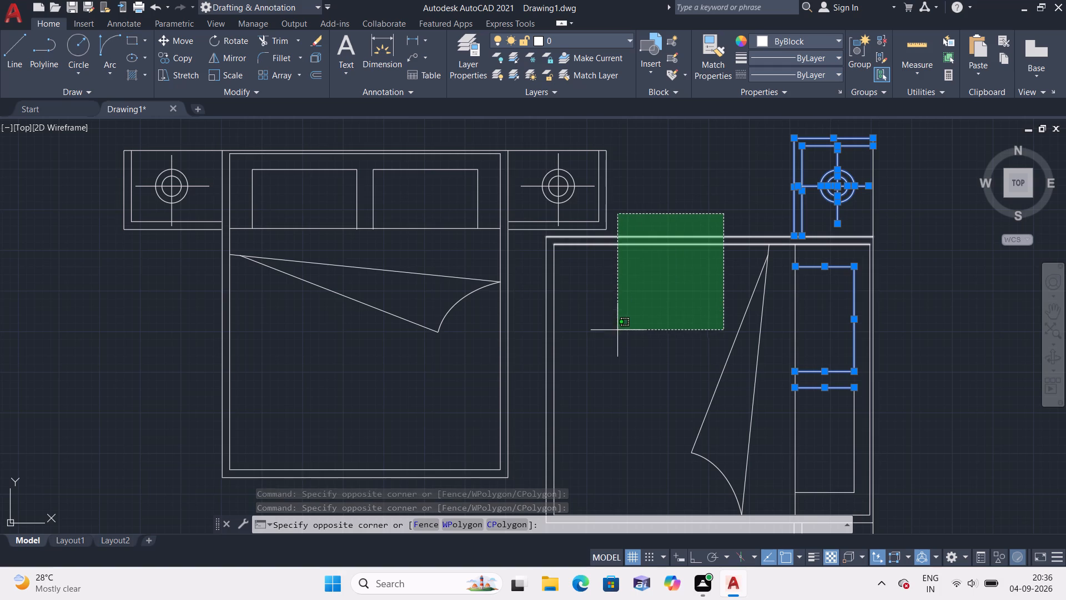
click(637, 398)
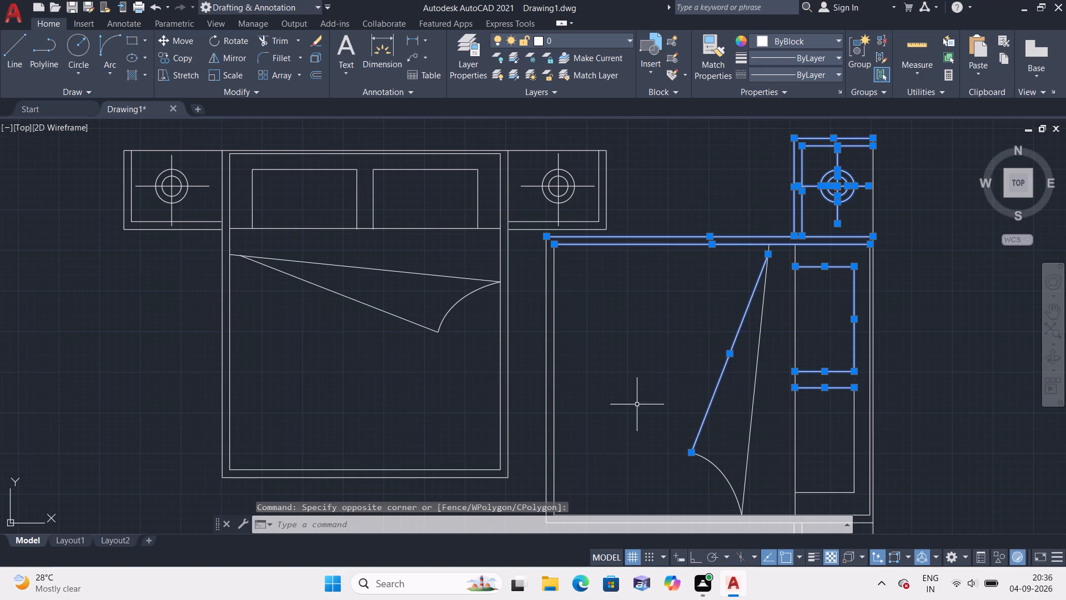
click(534, 283)
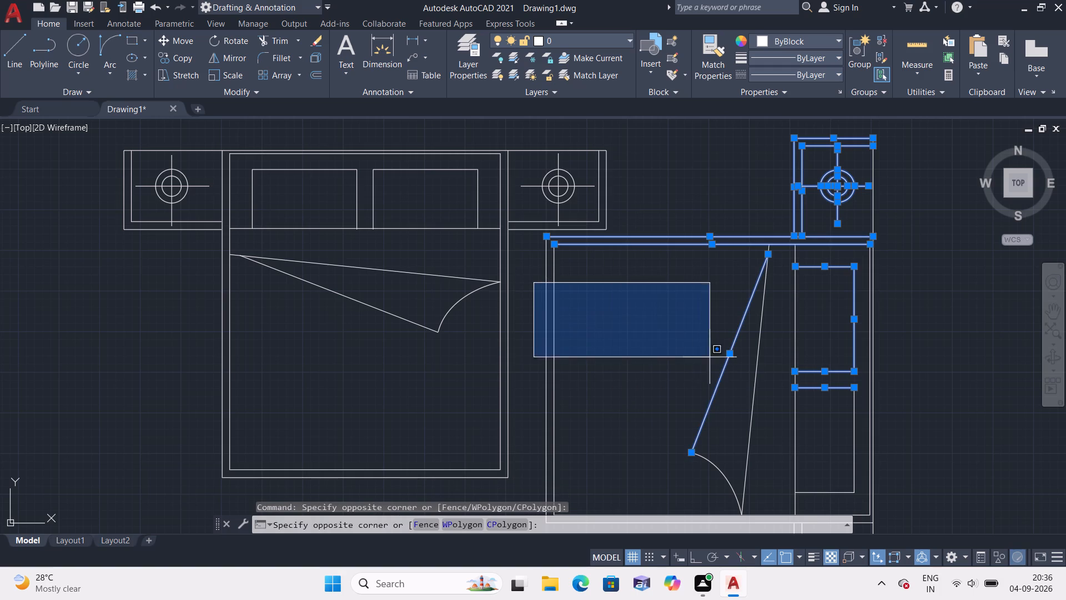
click(904, 408)
middle_drag(896, 388, 891, 353)
scroll(896, 388, down, 1)
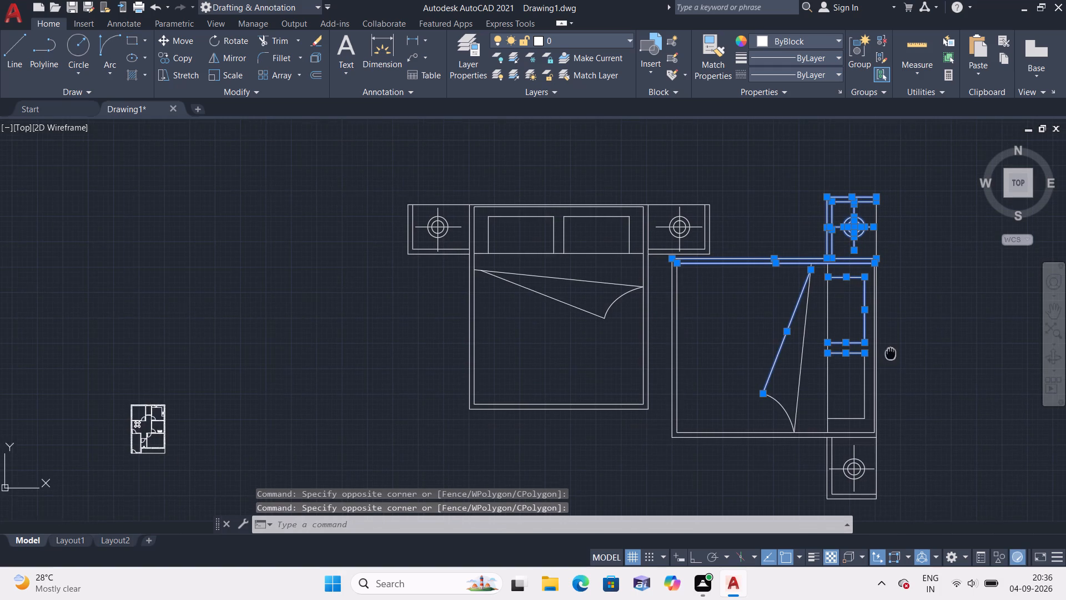
click(938, 337)
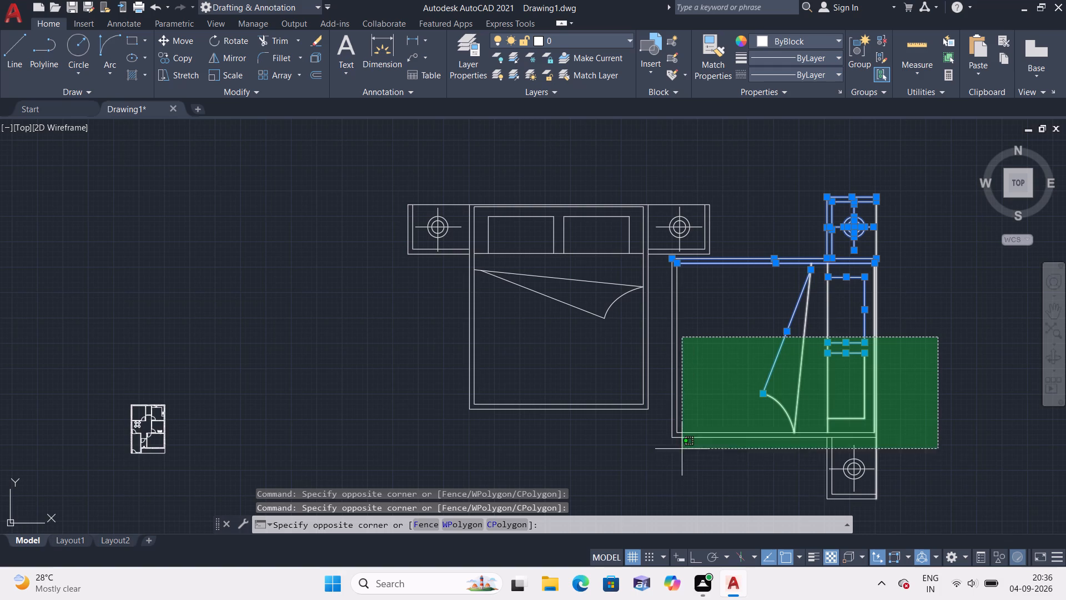
click(670, 478)
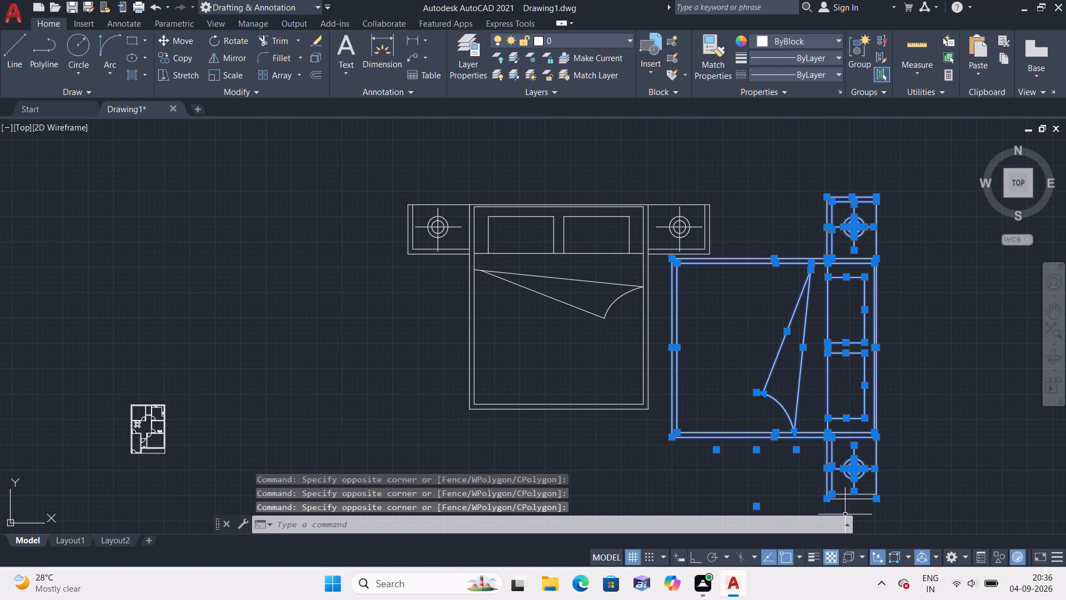
drag(851, 520, 854, 507)
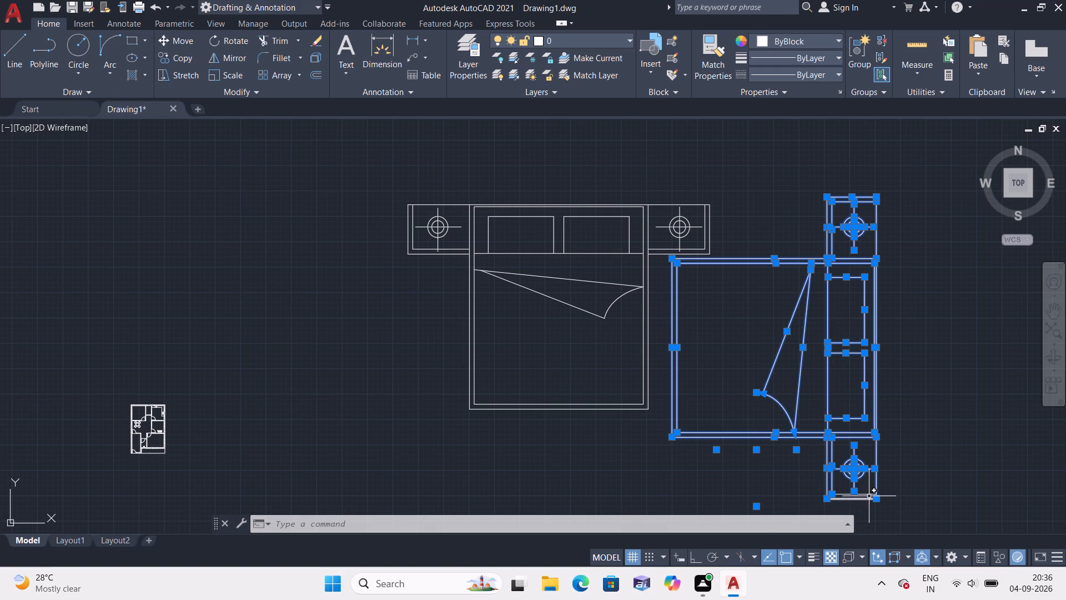
click(869, 493)
click(868, 497)
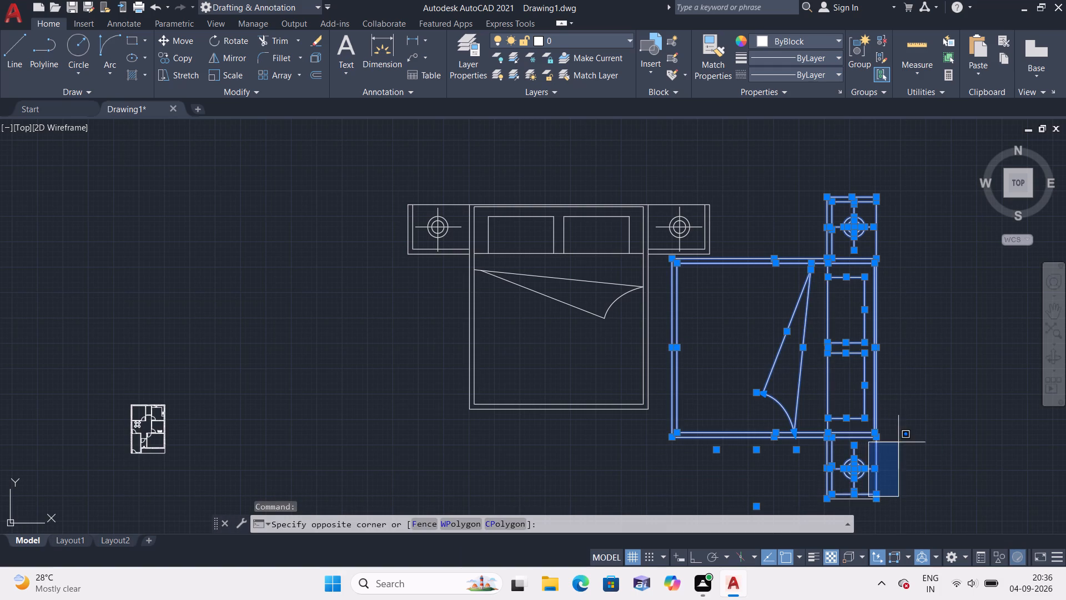
click(866, 498)
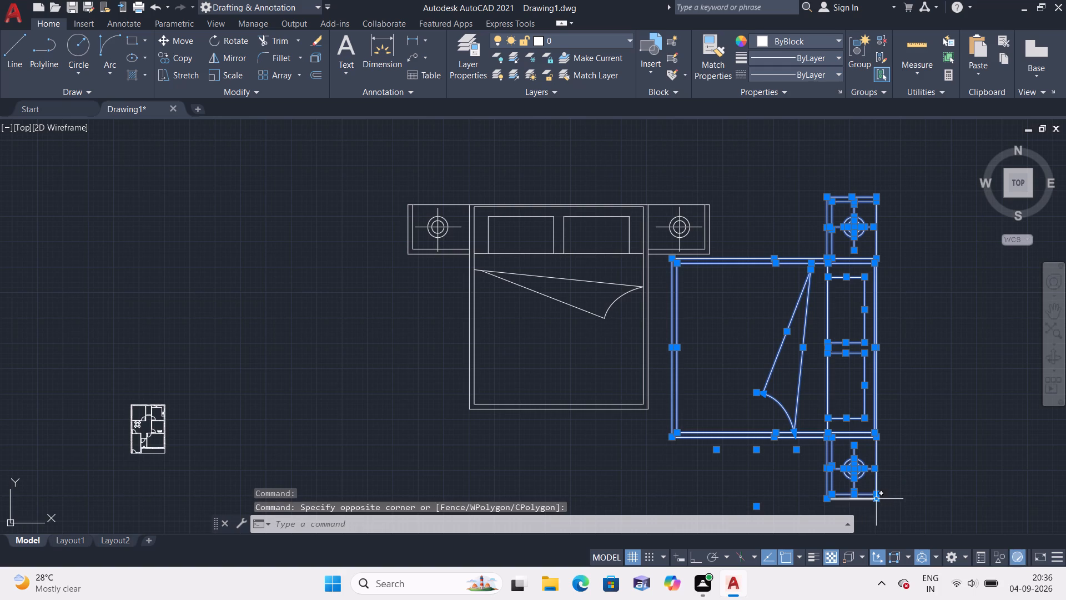
scroll(863, 492, up, 2)
click(865, 509)
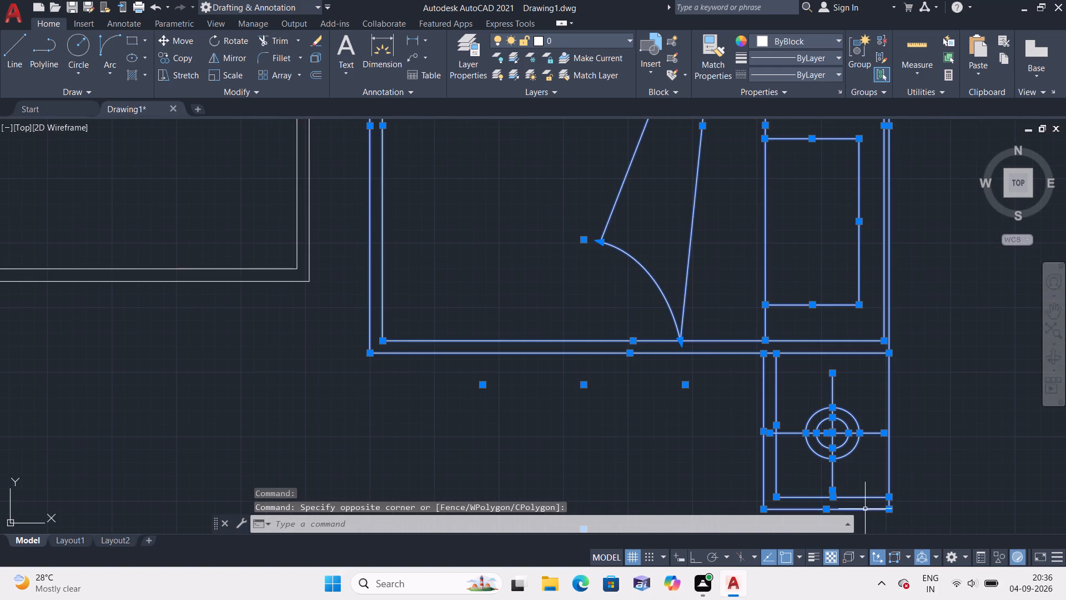
scroll(882, 423, down, 2)
scroll(875, 375, down, 1)
scroll(820, 303, up, 2)
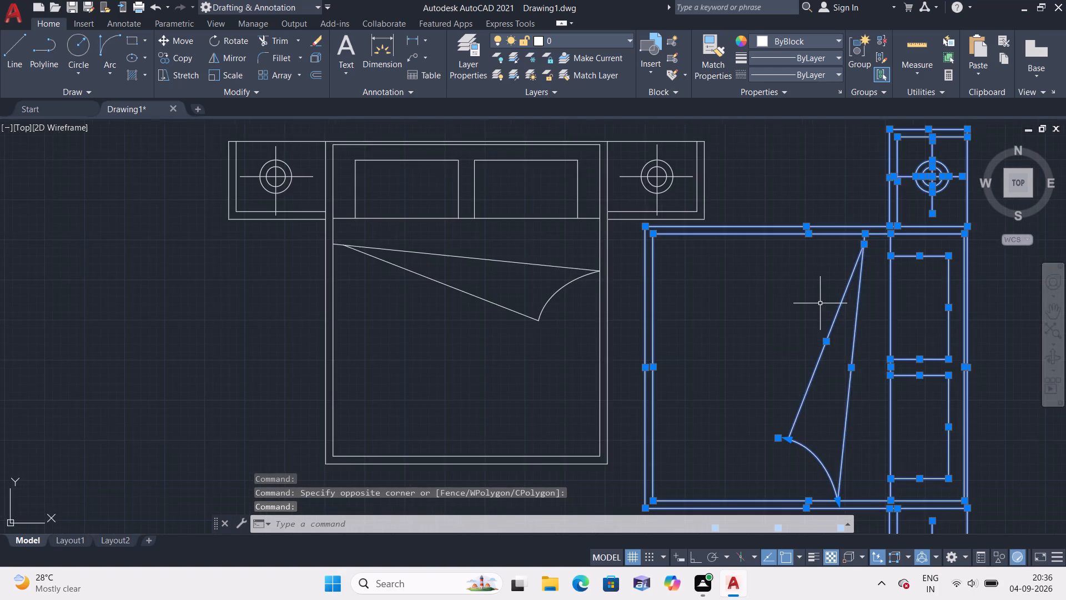
scroll(820, 303, down, 2)
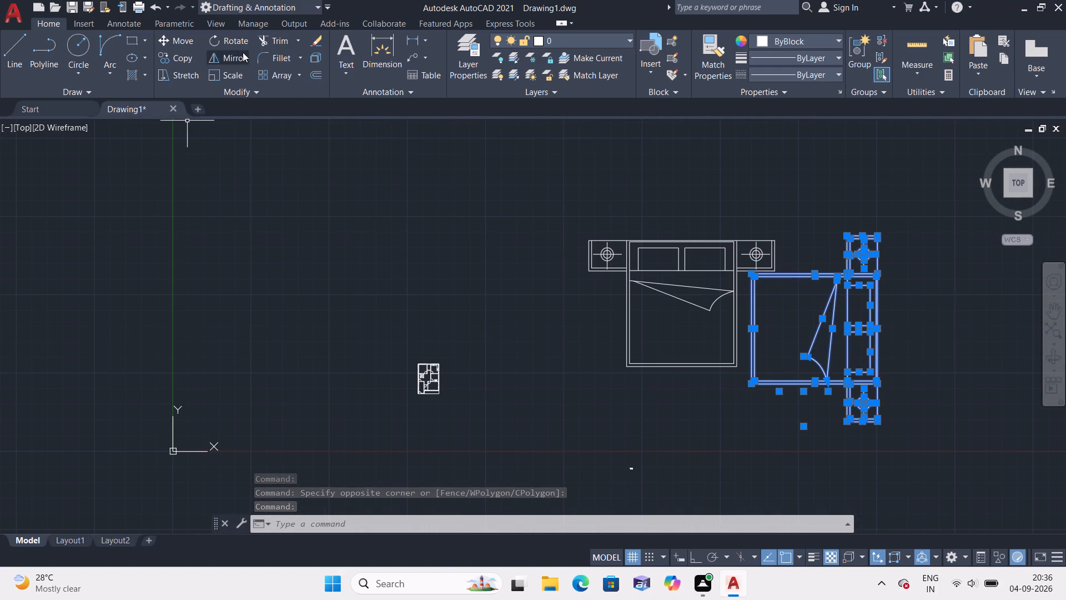
click(225, 74)
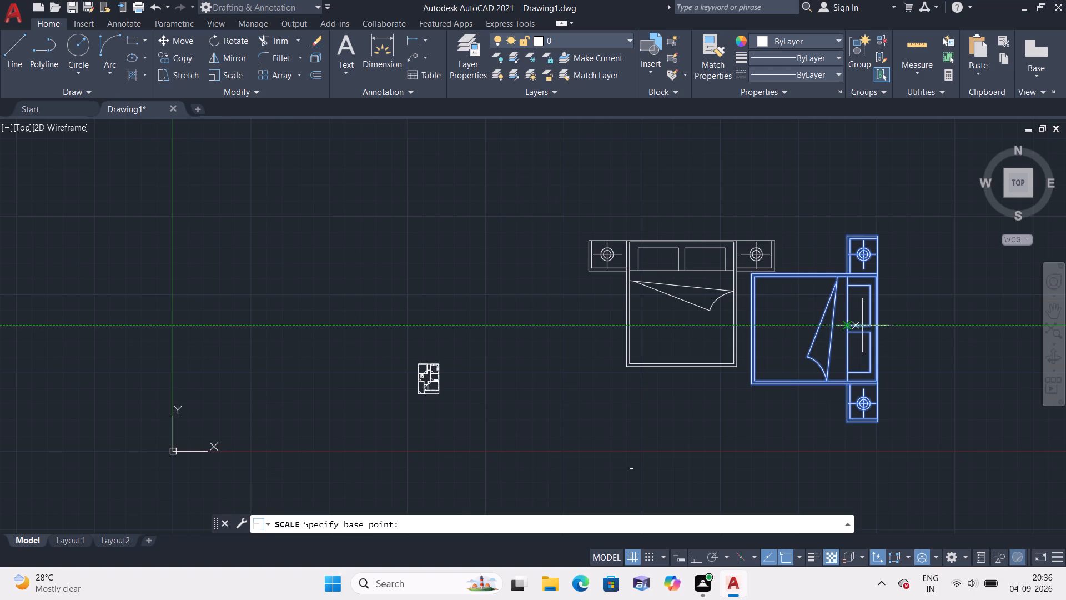
click(882, 329)
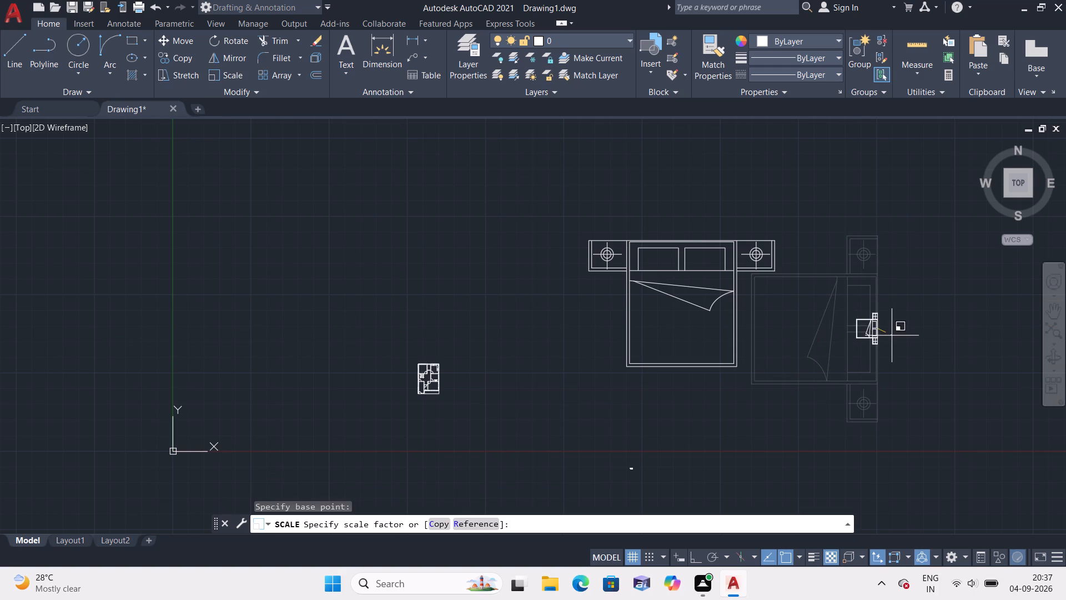
click(892, 336)
Move the scaled-down rotated bed with its side tables by its headboard midpoint to the open space just east of the floor plan.
scroll(853, 335, up, 1)
middle_drag(853, 333, 766, 281)
scroll(773, 281, up, 2)
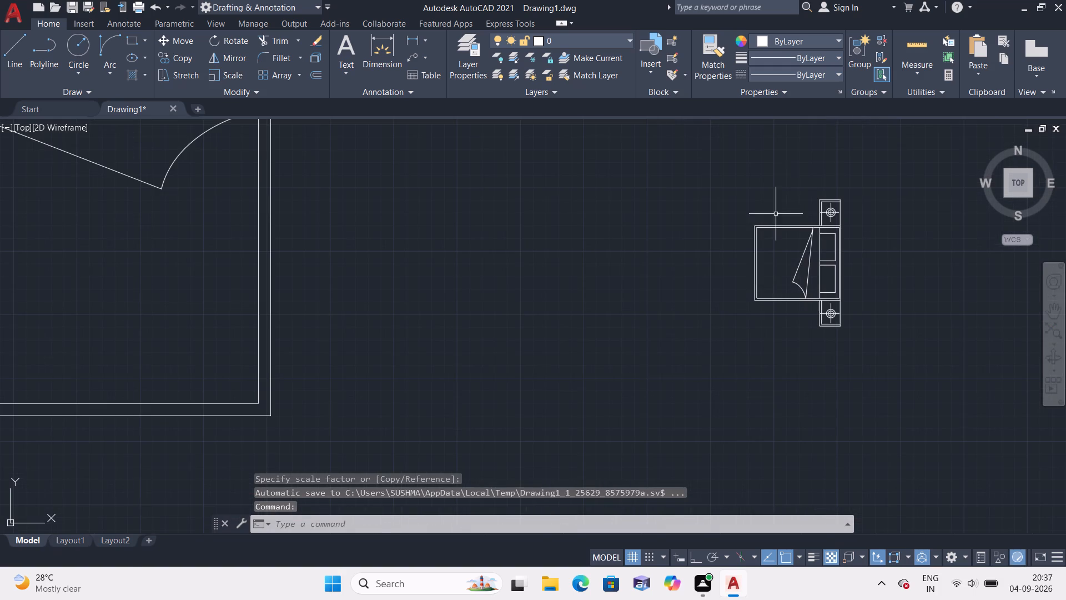
click(796, 166)
click(793, 409)
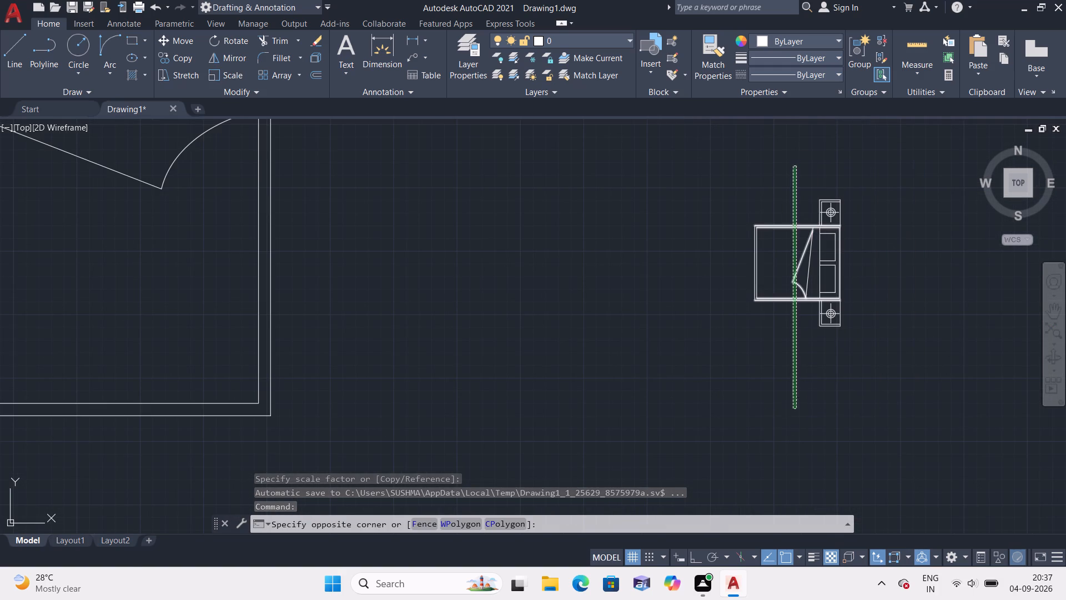
click(878, 198)
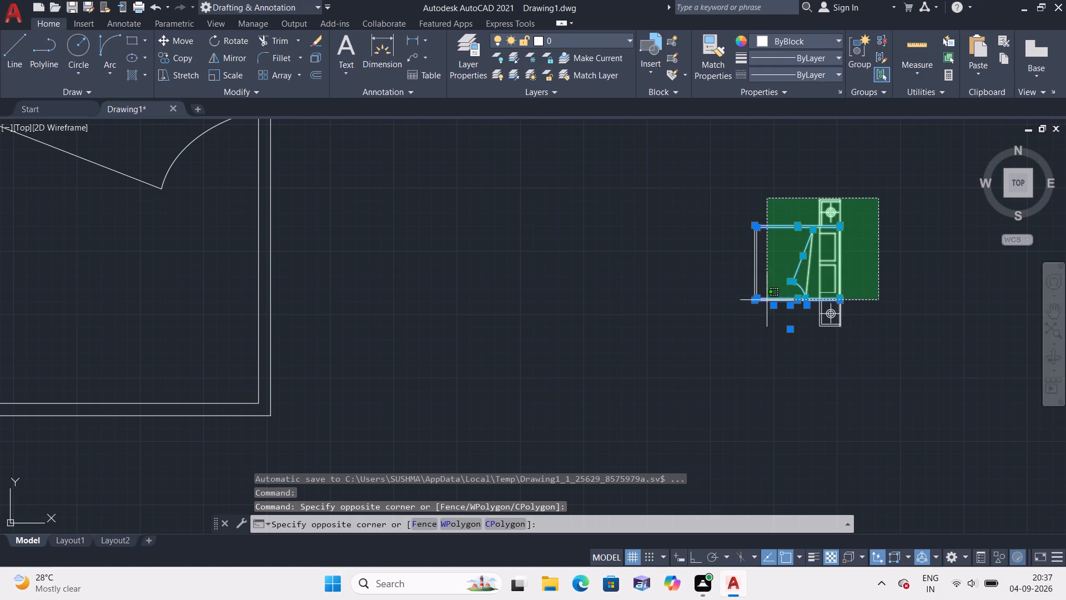
click(728, 368)
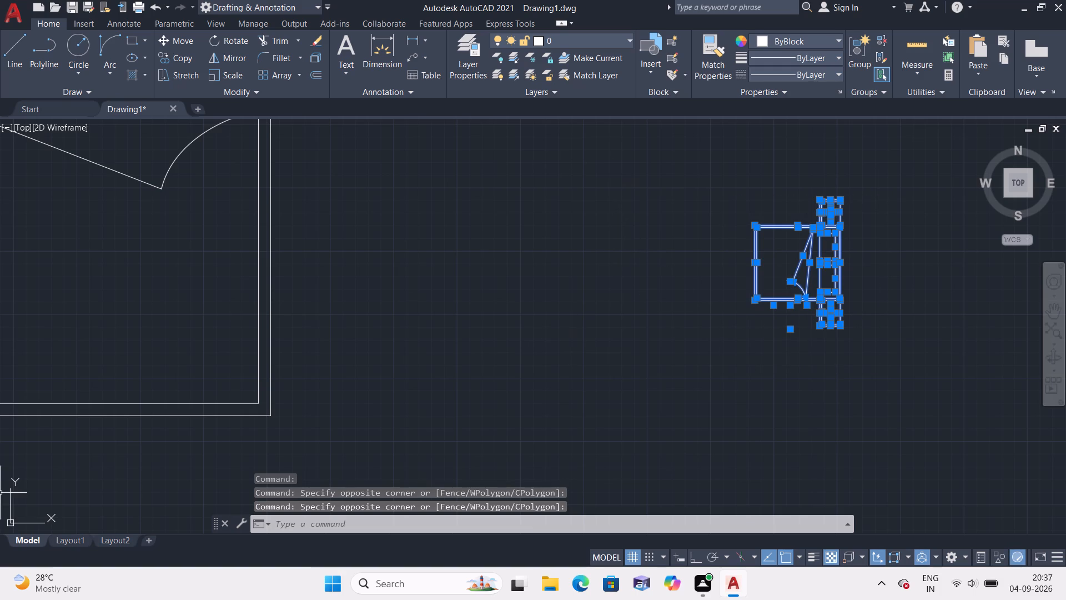
scroll(6, 271, down, 1)
click(174, 37)
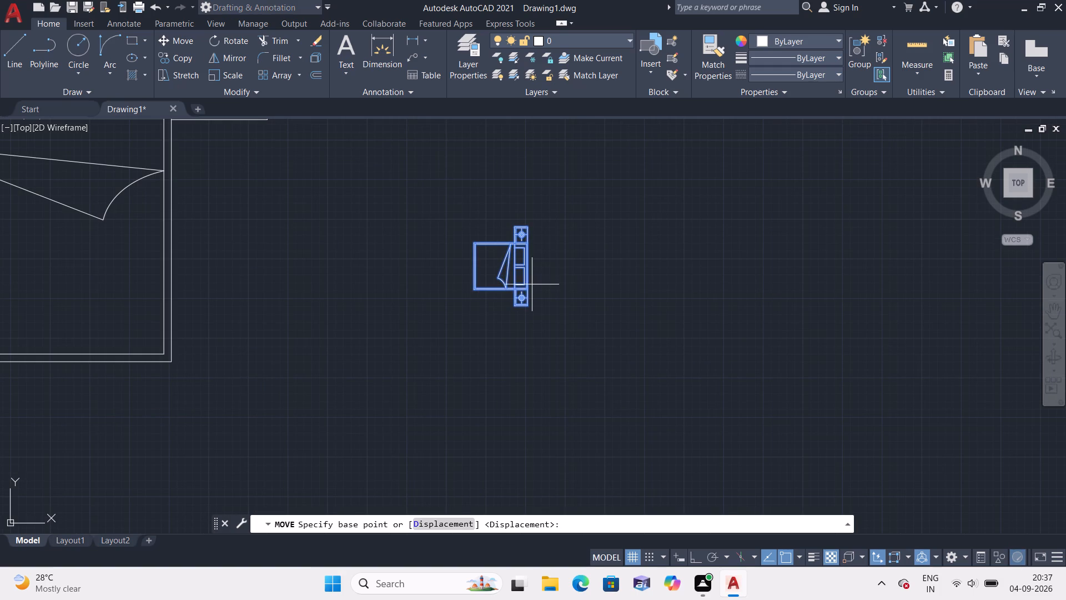
click(527, 262)
scroll(152, 338, down, 1)
middle_drag(0, 414, 273, 272)
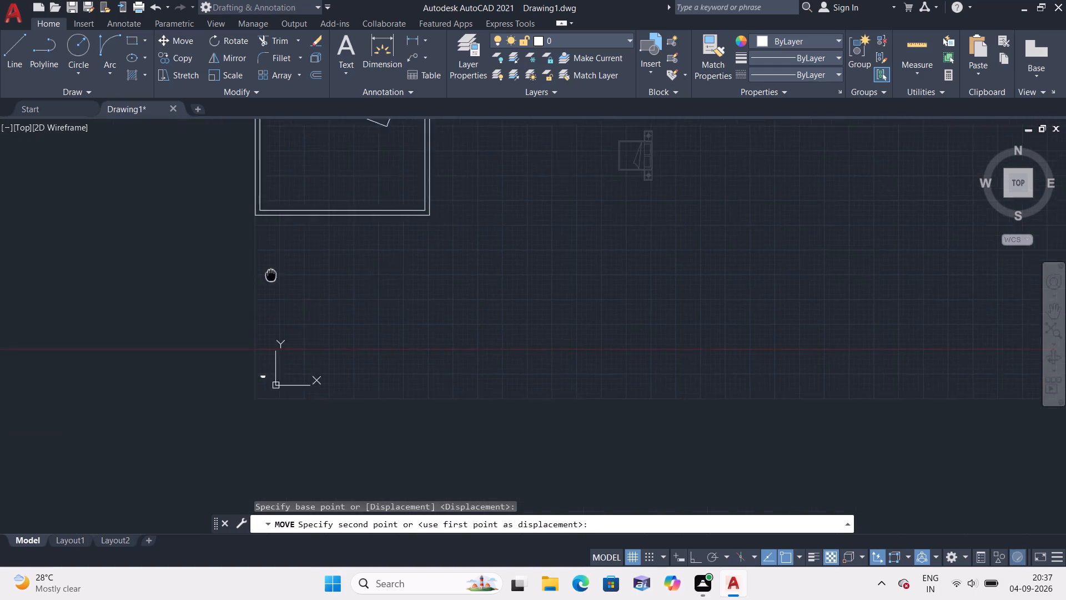
middle_drag(273, 272, 387, 229)
scroll(77, 179, up, 3)
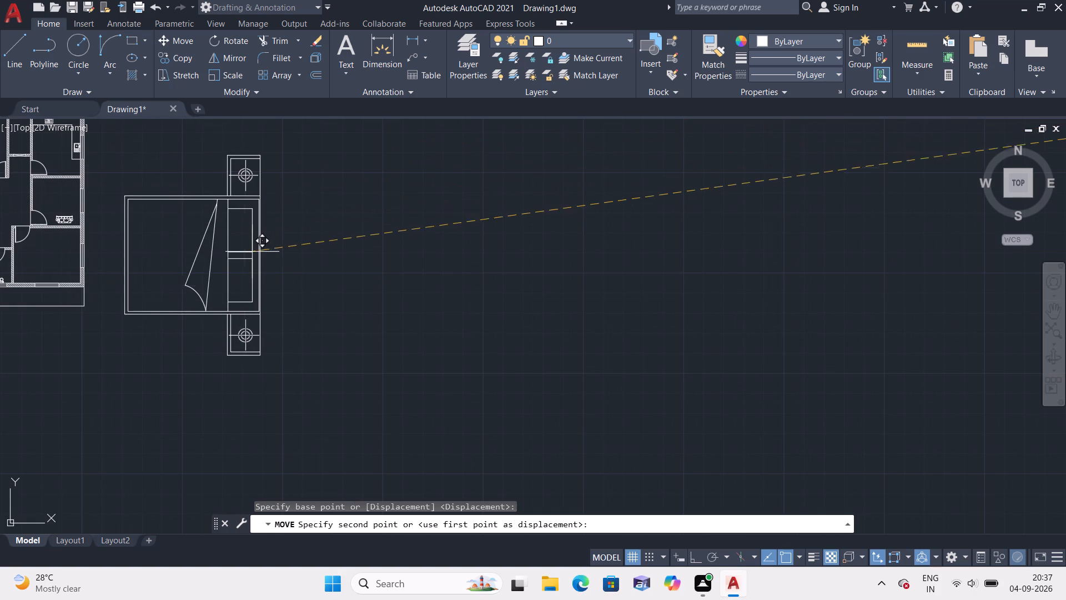
click(297, 252)
Scale the original upright bed and its side tables down from a point near the headboard's middle, to about 20 percent of their size.
scroll(258, 174, down, 1)
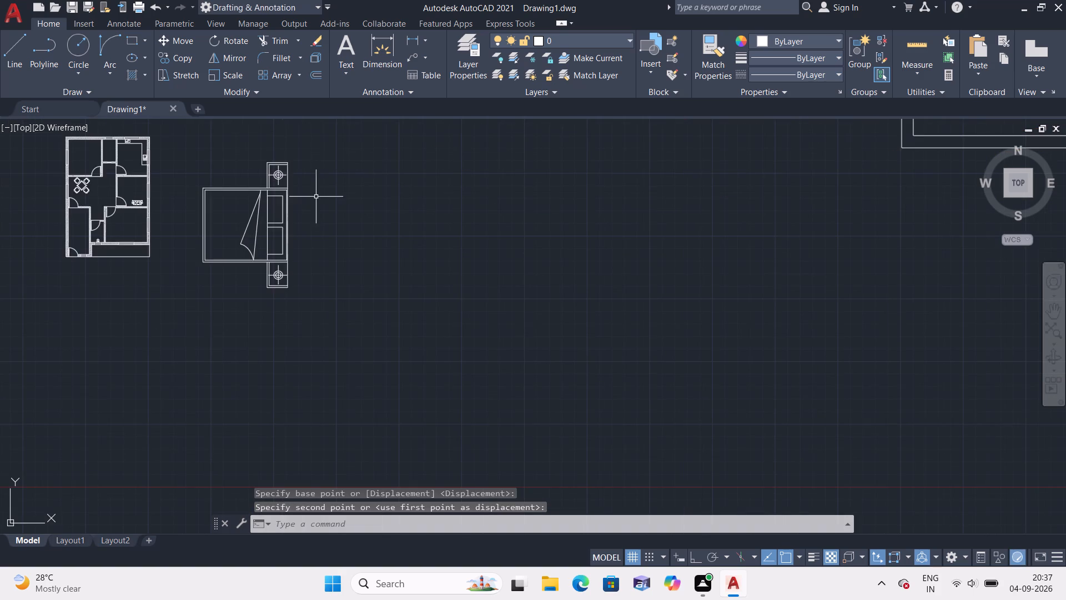
scroll(316, 197, down, 1)
middle_drag(316, 196, 248, 299)
scroll(248, 299, down, 2)
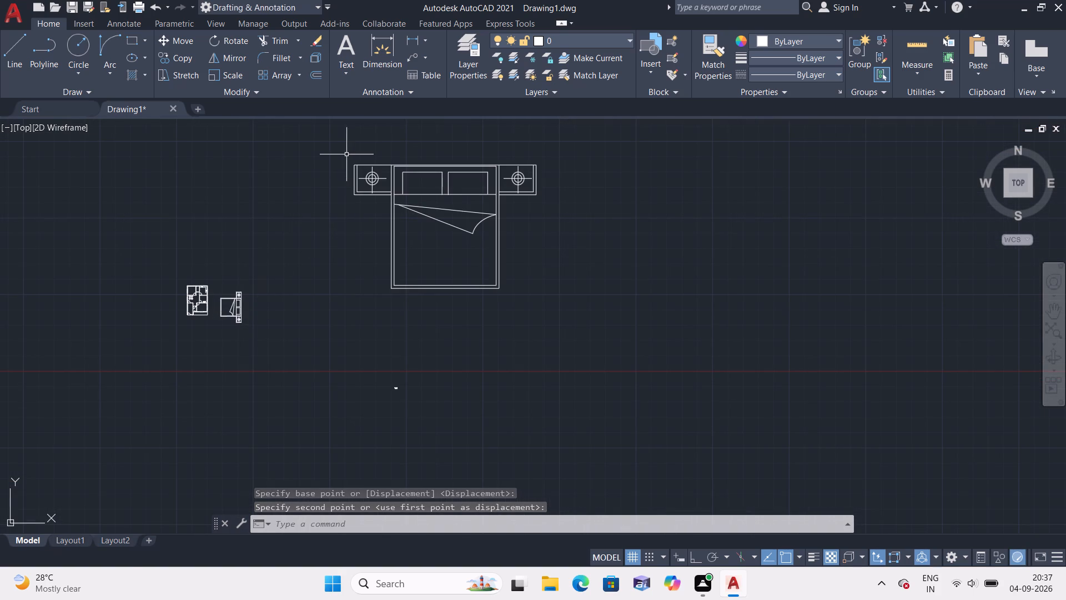
click(346, 149)
click(653, 353)
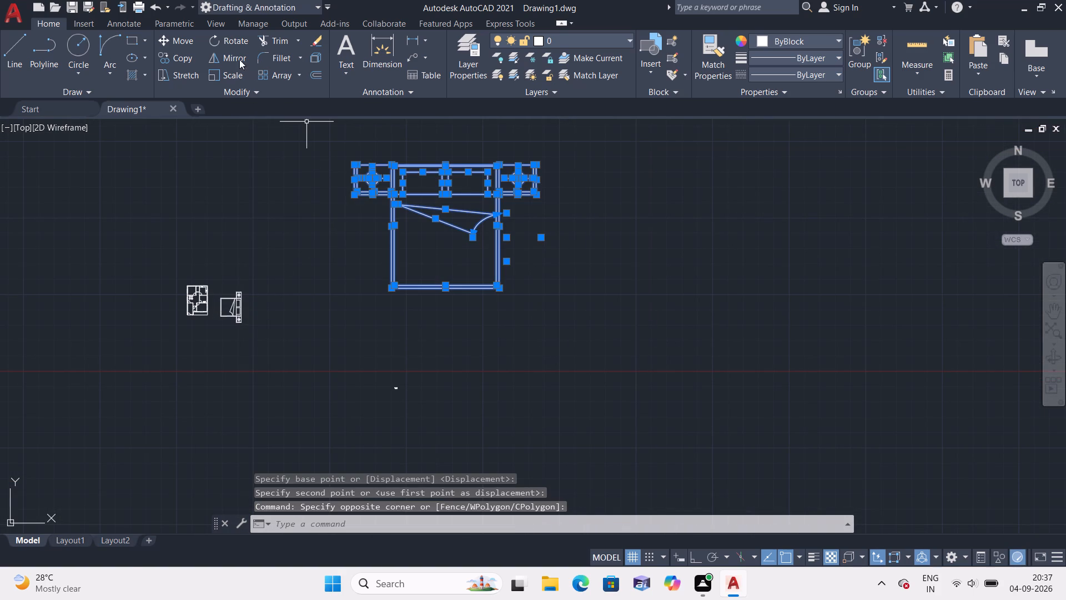
click(227, 69)
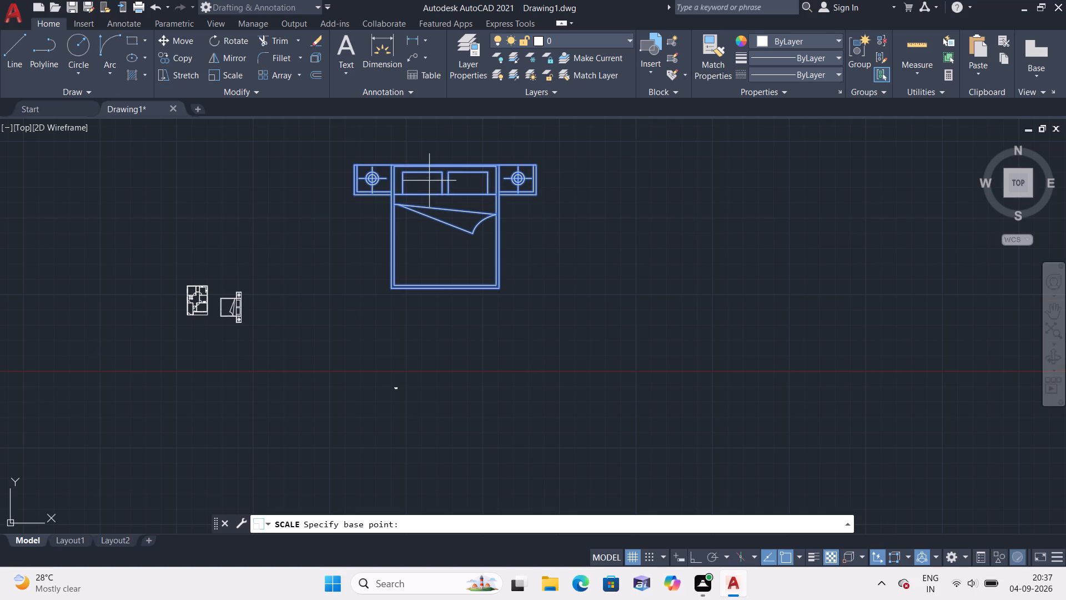
click(438, 161)
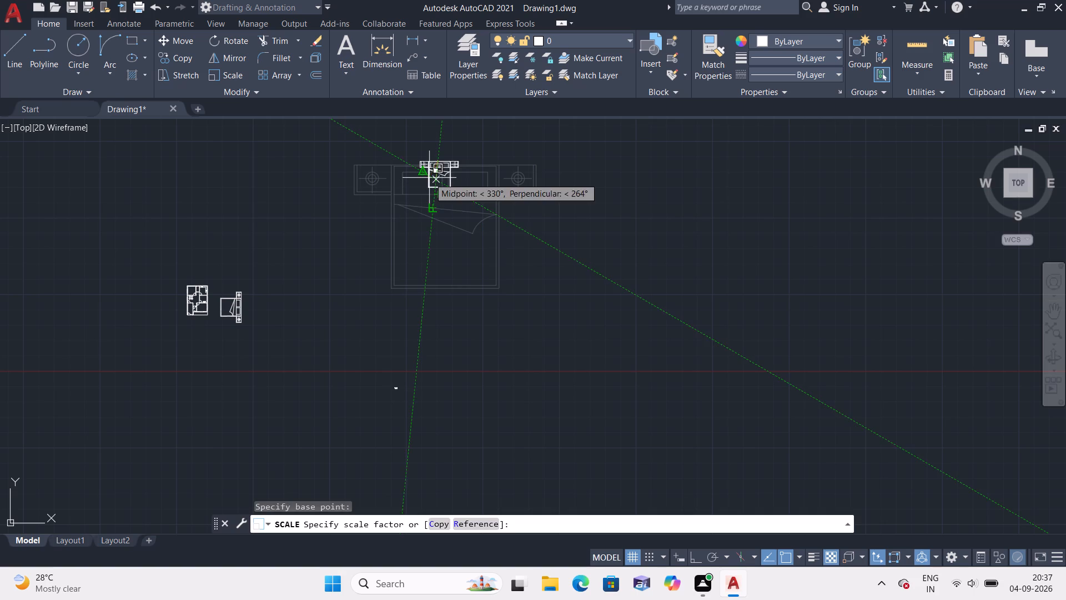
click(429, 178)
Move the upright bed with its side tables by its headboard midpoint to the open space just northeast of the floor plan.
click(400, 146)
click(537, 238)
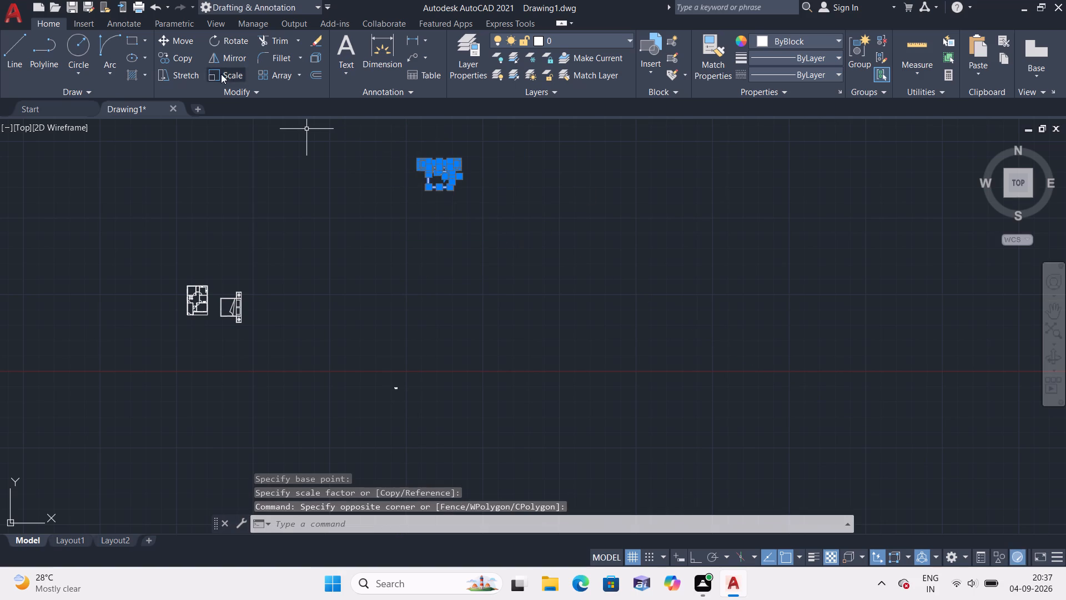
click(188, 47)
scroll(401, 146, up, 2)
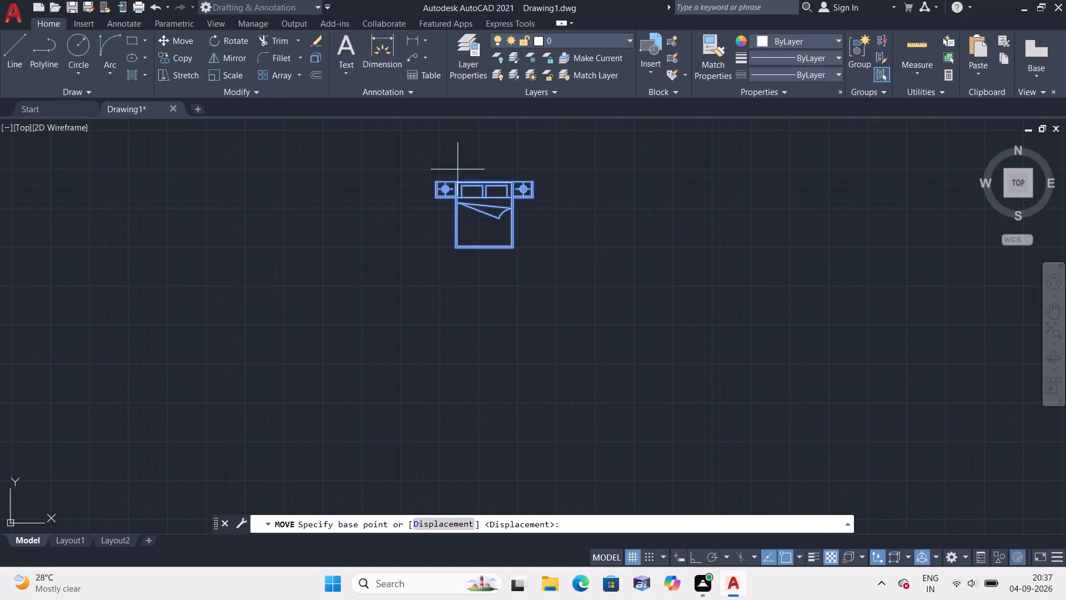
click(483, 181)
scroll(265, 284, down, 2)
middle_drag(209, 281, 220, 271)
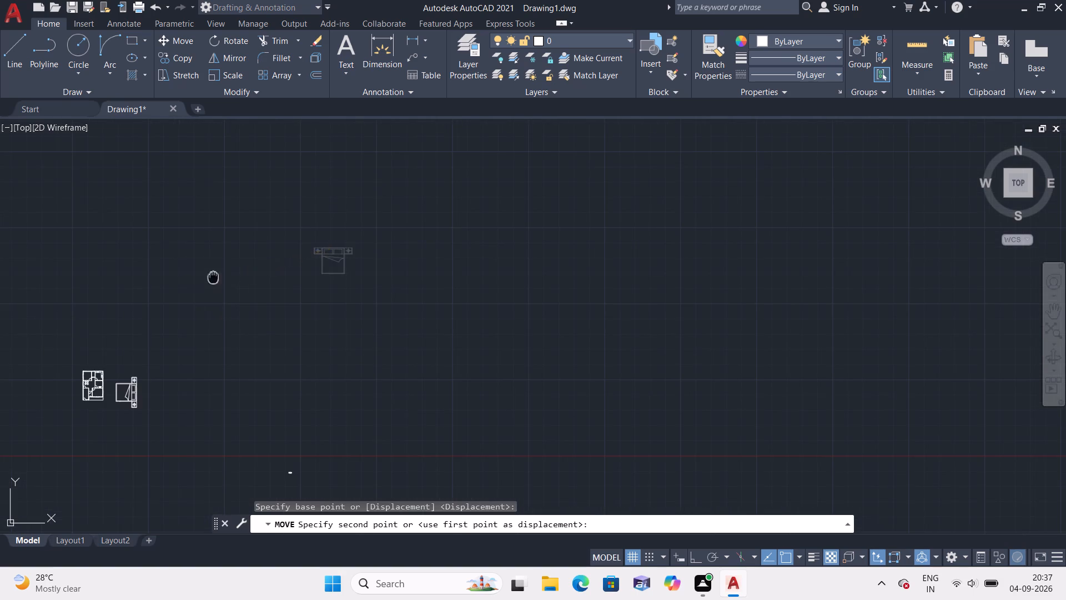
middle_drag(220, 271, 307, 208)
scroll(230, 278, up, 4)
middle_drag(205, 275, 220, 217)
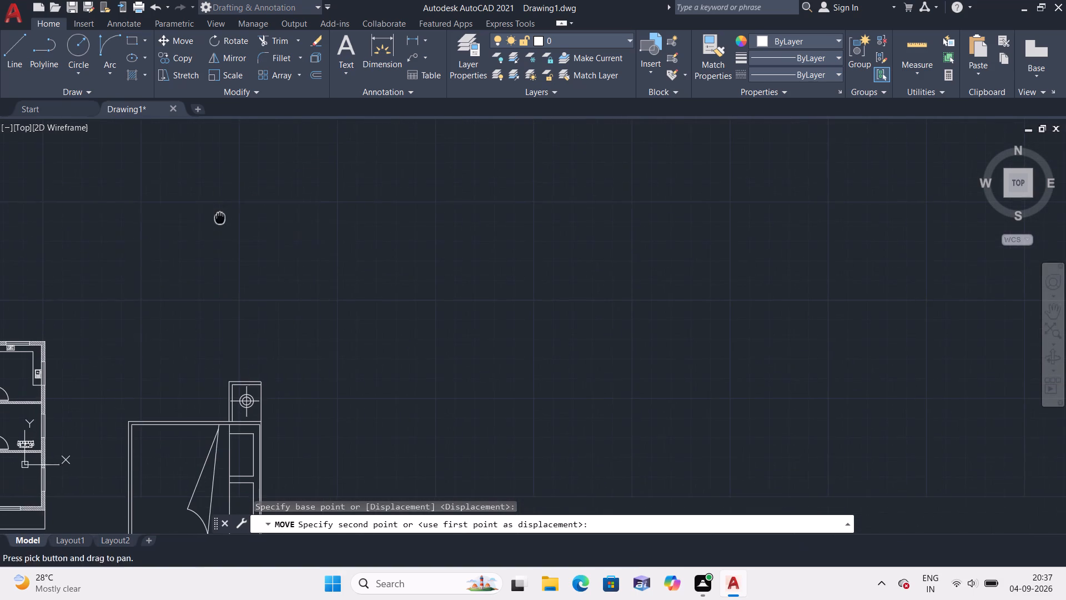
click(164, 155)
Scale the upright bed and its side tables down from the headboard edge's midpoint, to about 25 percent of their size.
scroll(182, 162, down, 2)
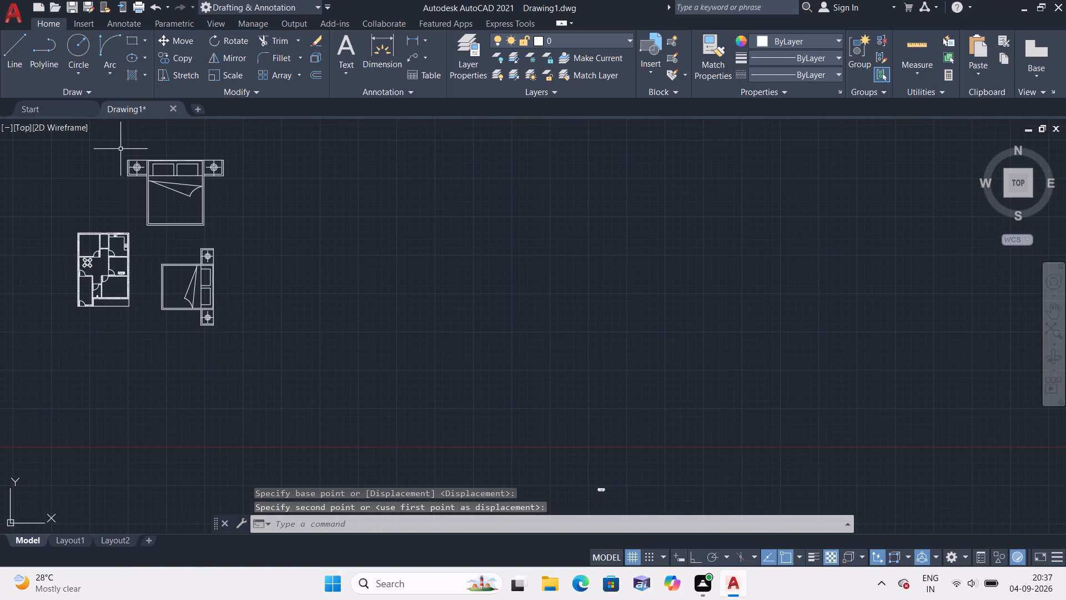
click(118, 149)
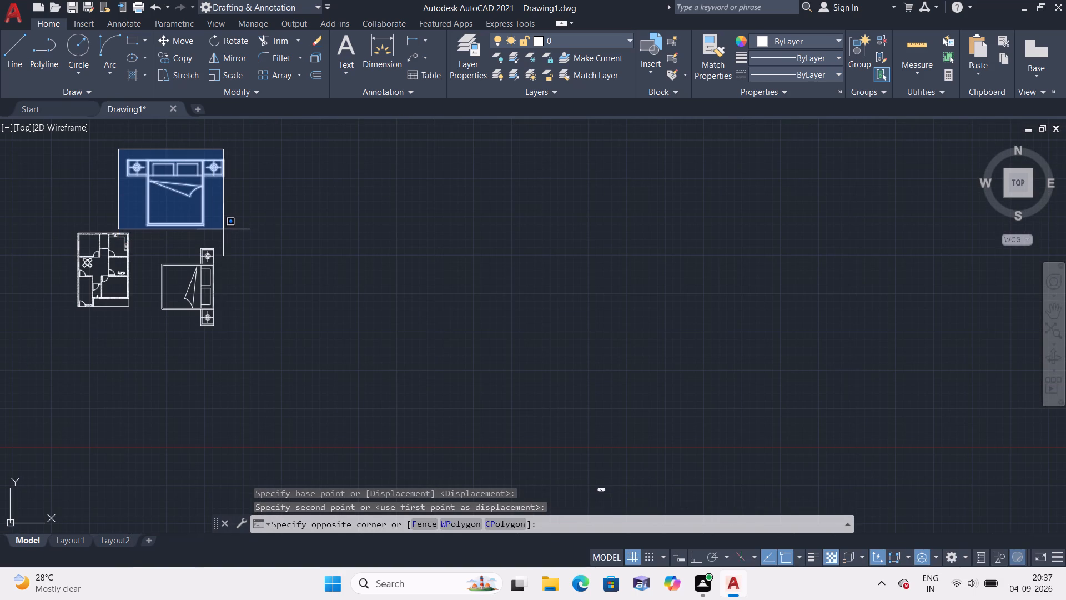
click(223, 229)
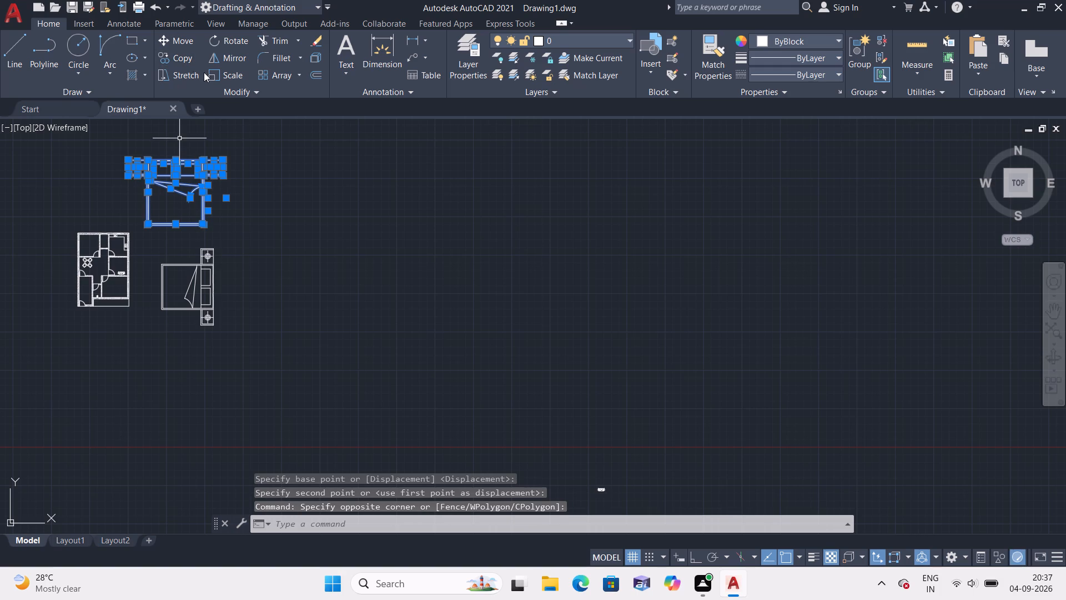
click(228, 76)
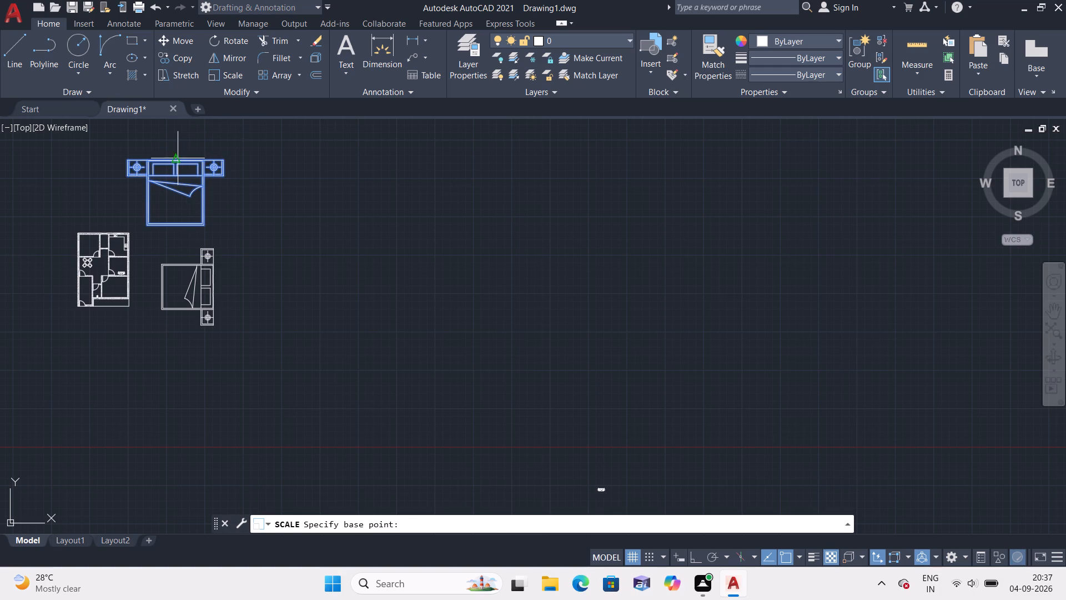
click(176, 159)
click(184, 170)
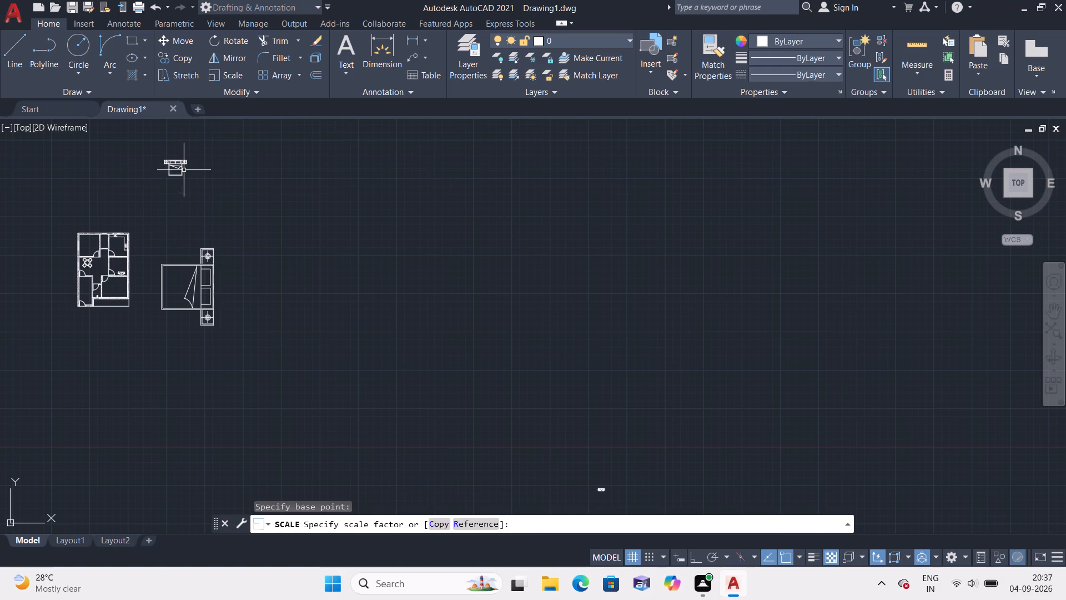
Scale the rotated bed and its side tables down from the headboard edge's midpoint, to about 40 percent of their size.
scroll(148, 166, up, 1)
middle_drag(148, 166, 189, 133)
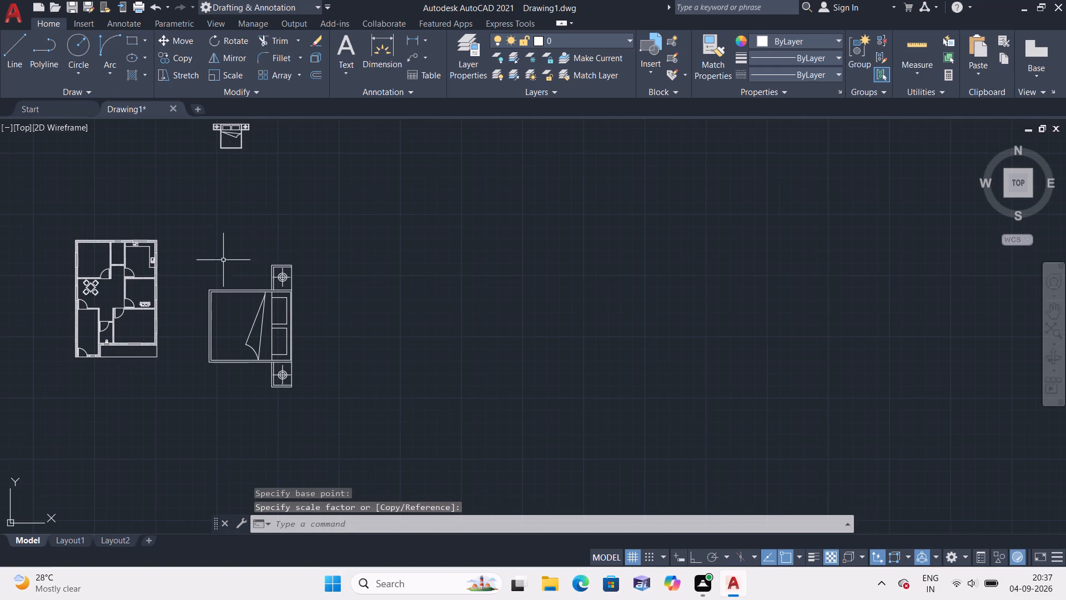
click(208, 273)
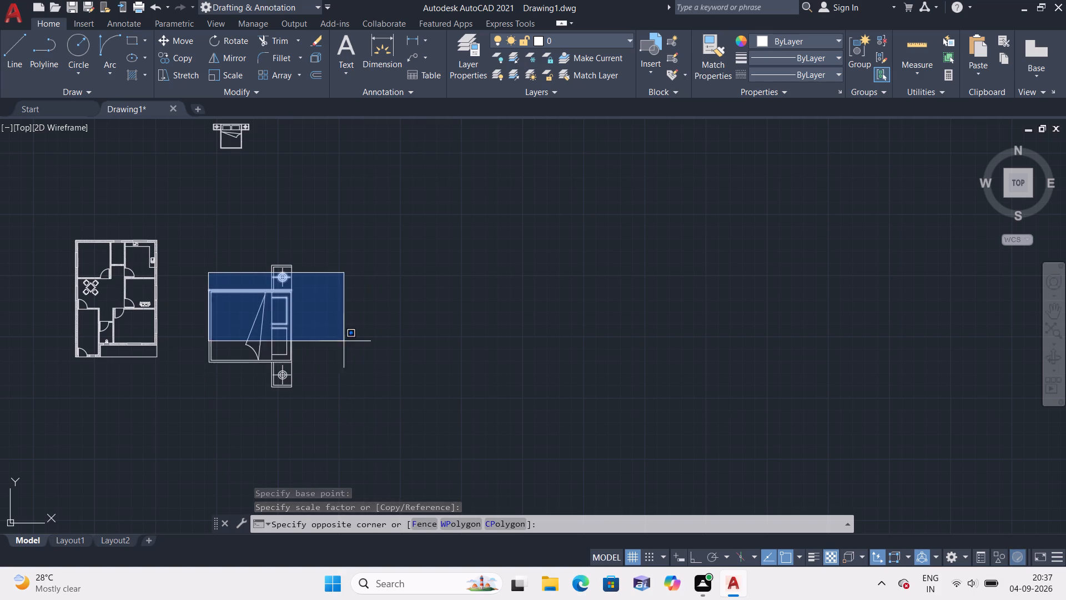
click(380, 277)
click(190, 241)
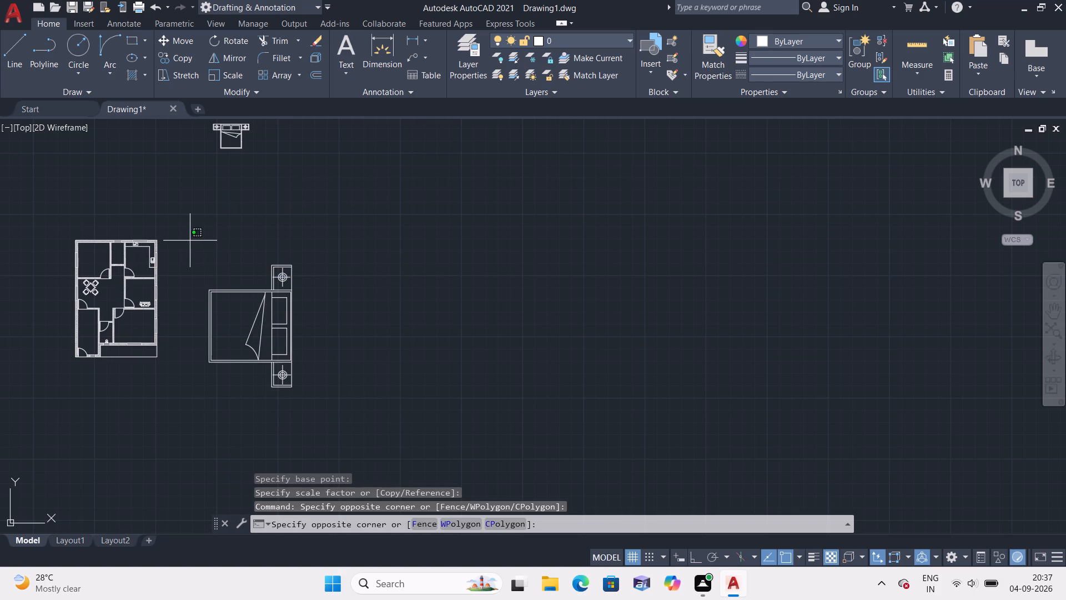
click(336, 408)
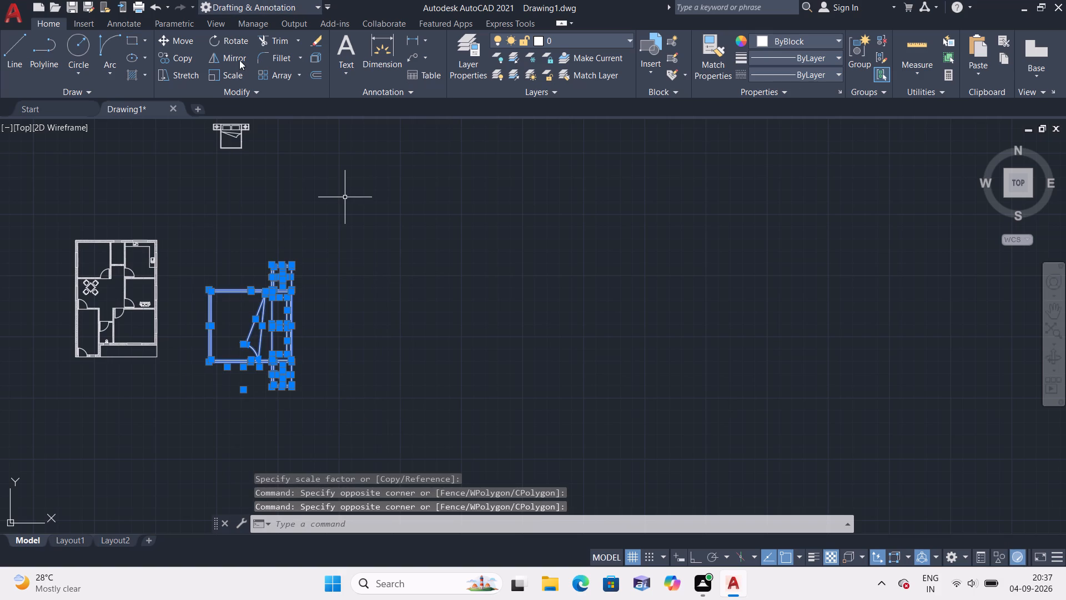
click(235, 76)
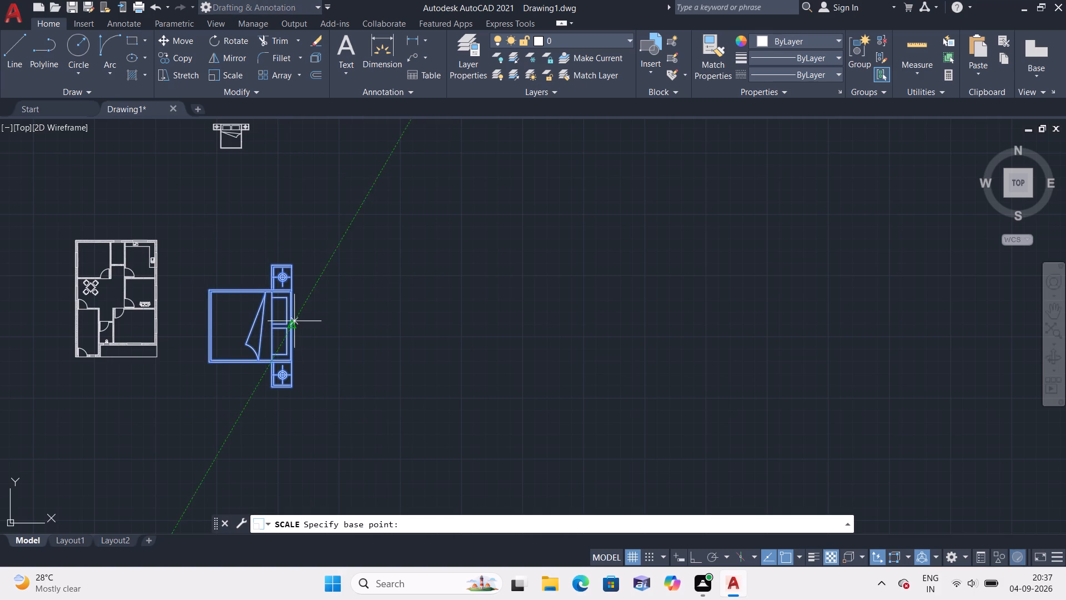
click(288, 326)
click(258, 320)
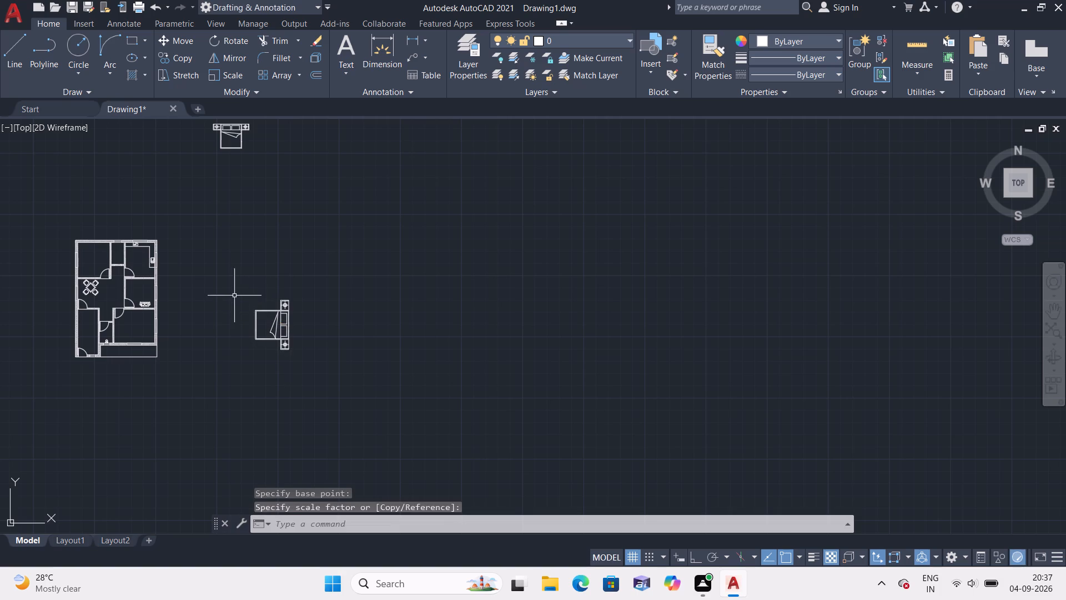
Move the rotated bed with its side tables by its headboard midpoint to just east of the floor plan's southeast room.
click(253, 296)
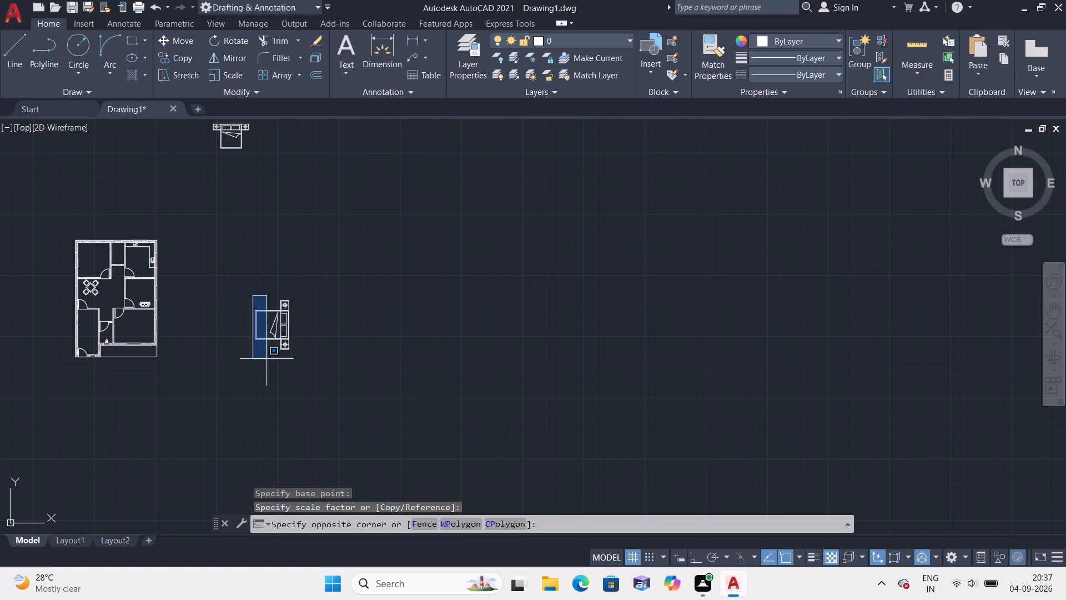
click(331, 364)
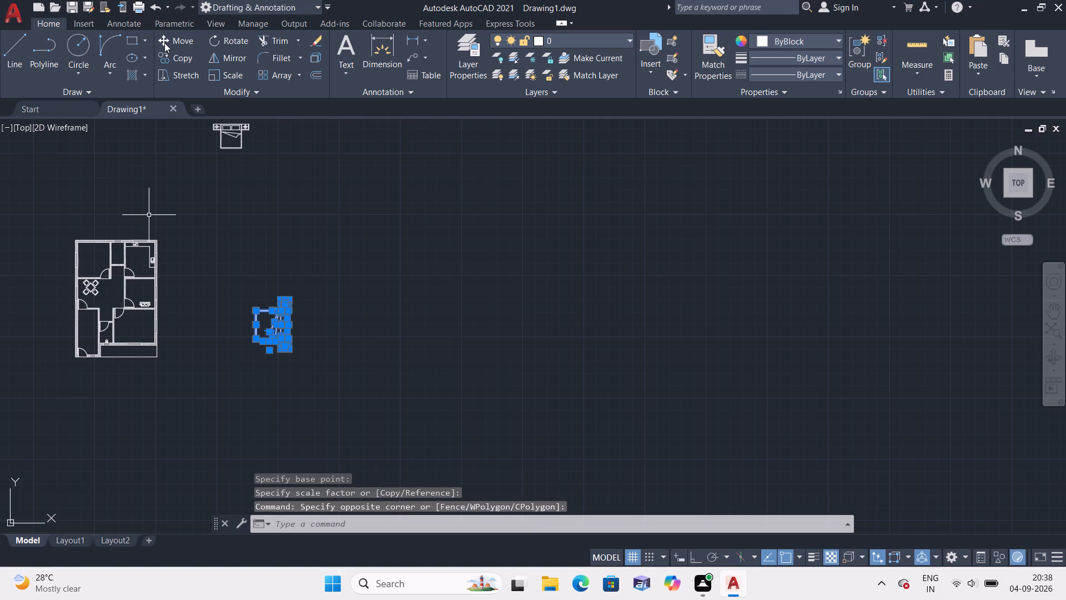
click(164, 42)
click(290, 322)
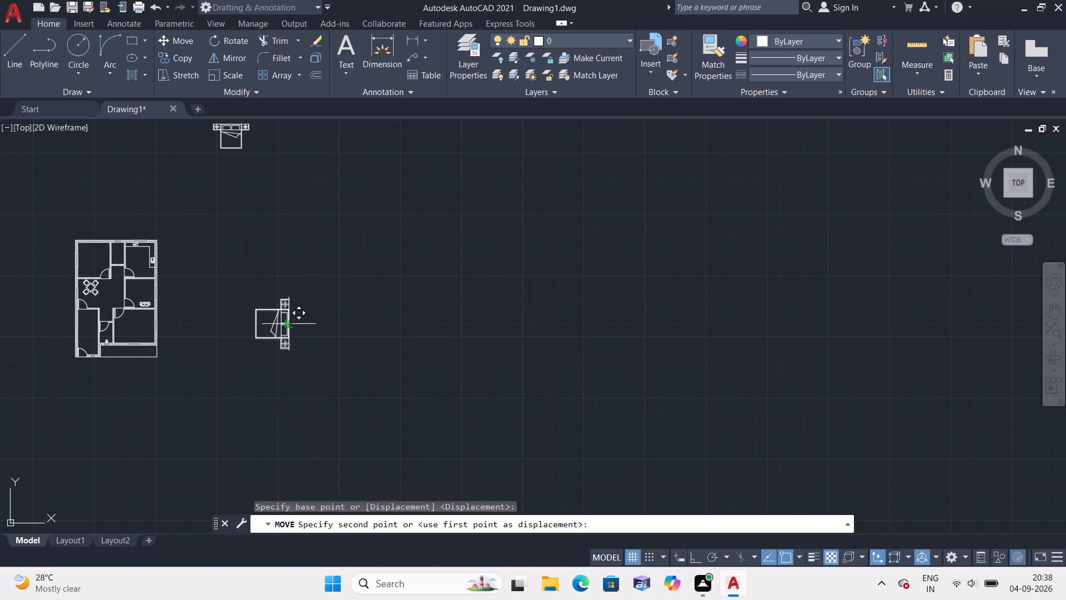
scroll(203, 311, up, 2)
middle_drag(193, 318, 321, 206)
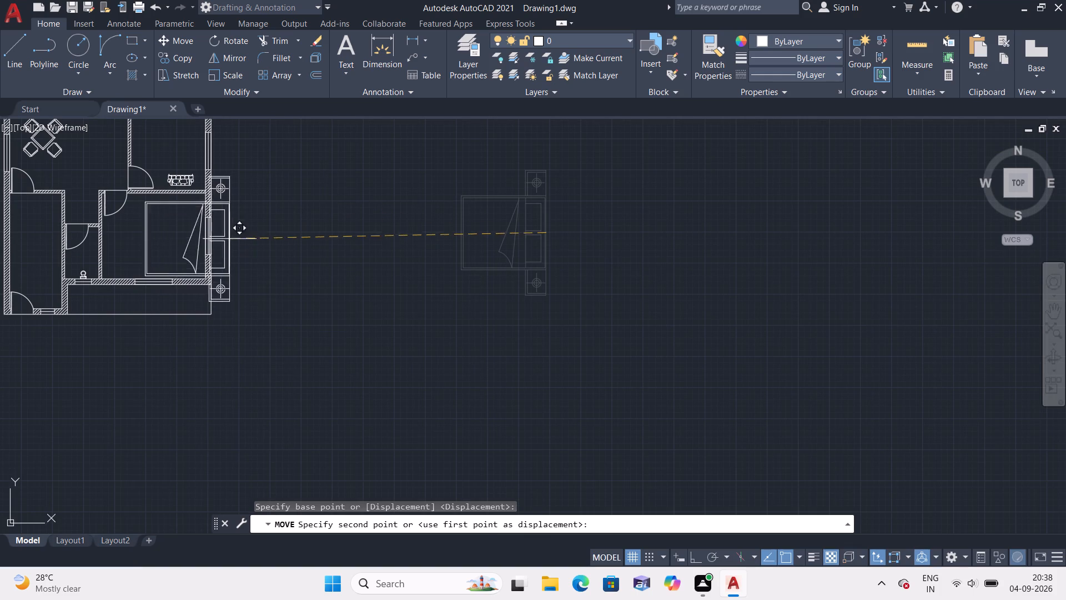
click(346, 246)
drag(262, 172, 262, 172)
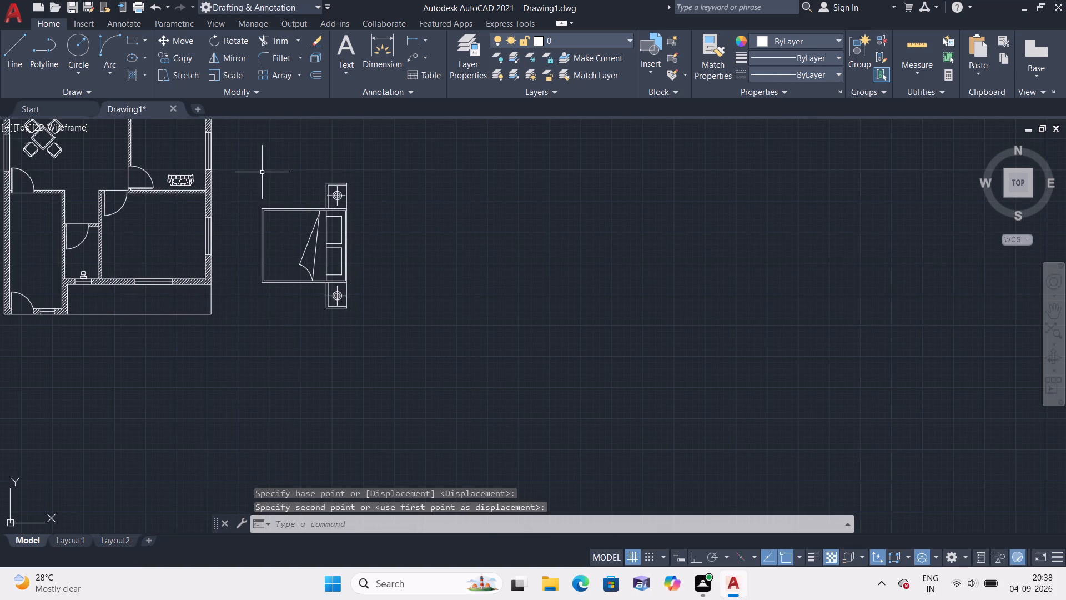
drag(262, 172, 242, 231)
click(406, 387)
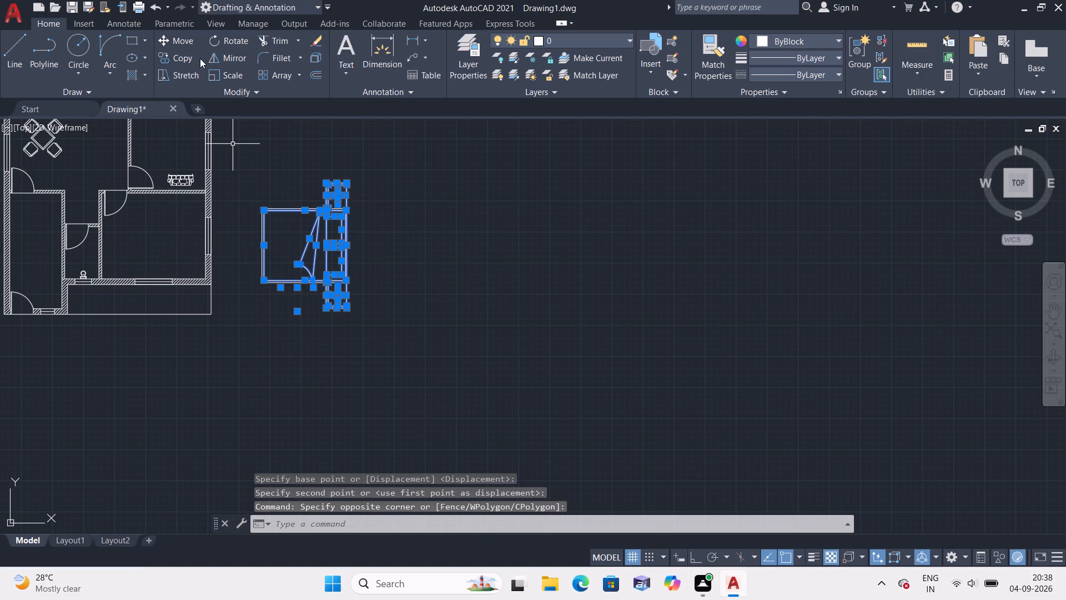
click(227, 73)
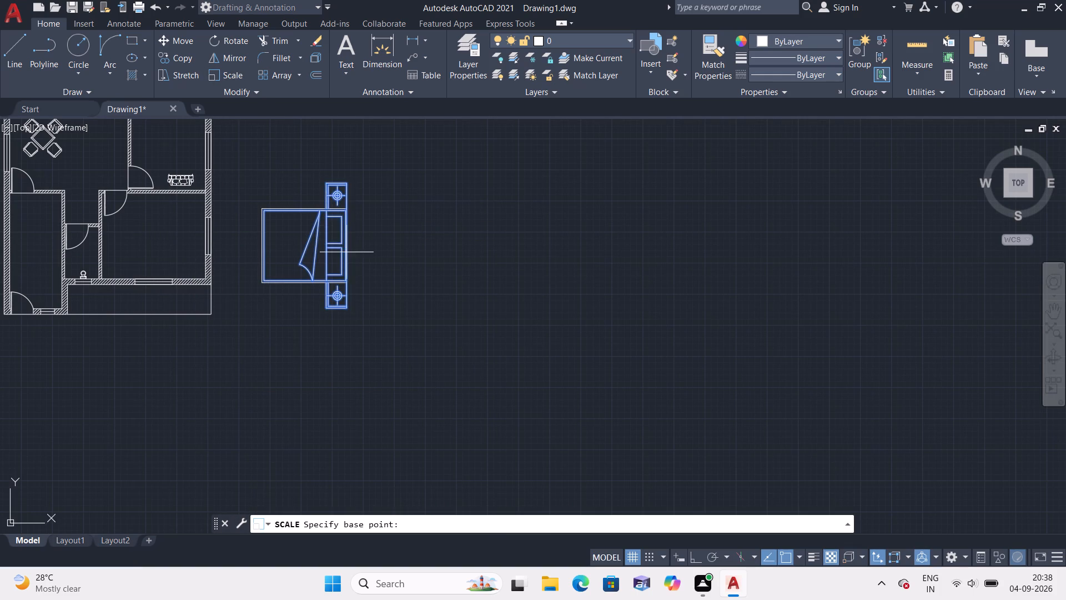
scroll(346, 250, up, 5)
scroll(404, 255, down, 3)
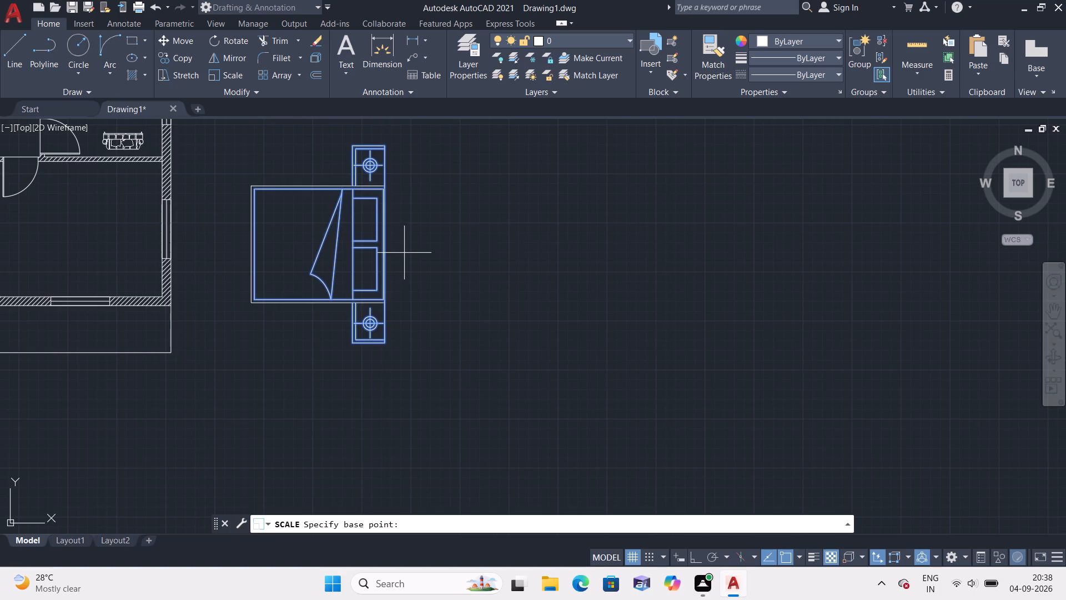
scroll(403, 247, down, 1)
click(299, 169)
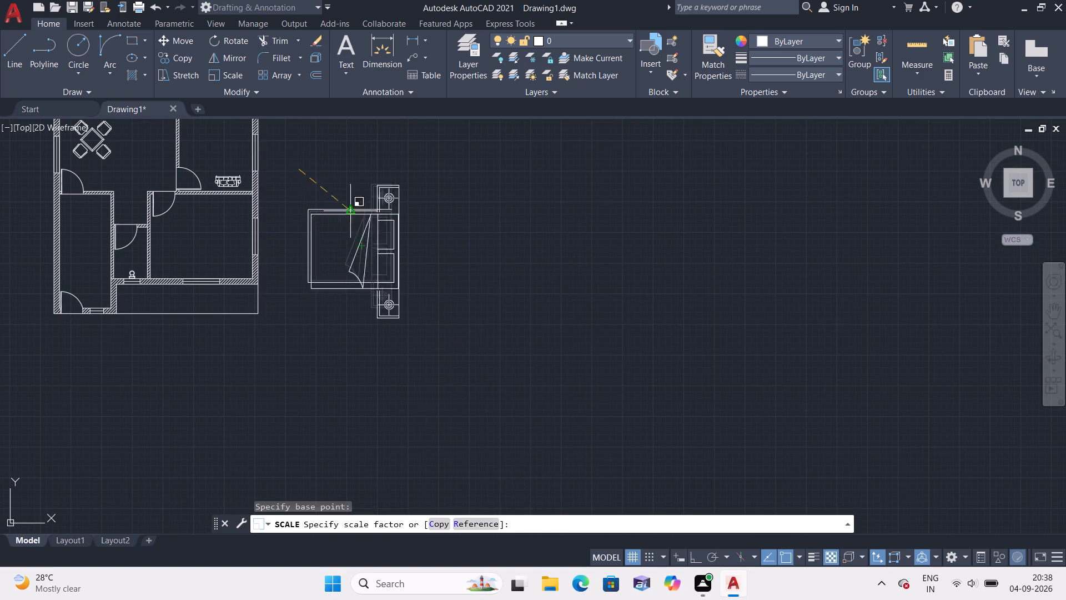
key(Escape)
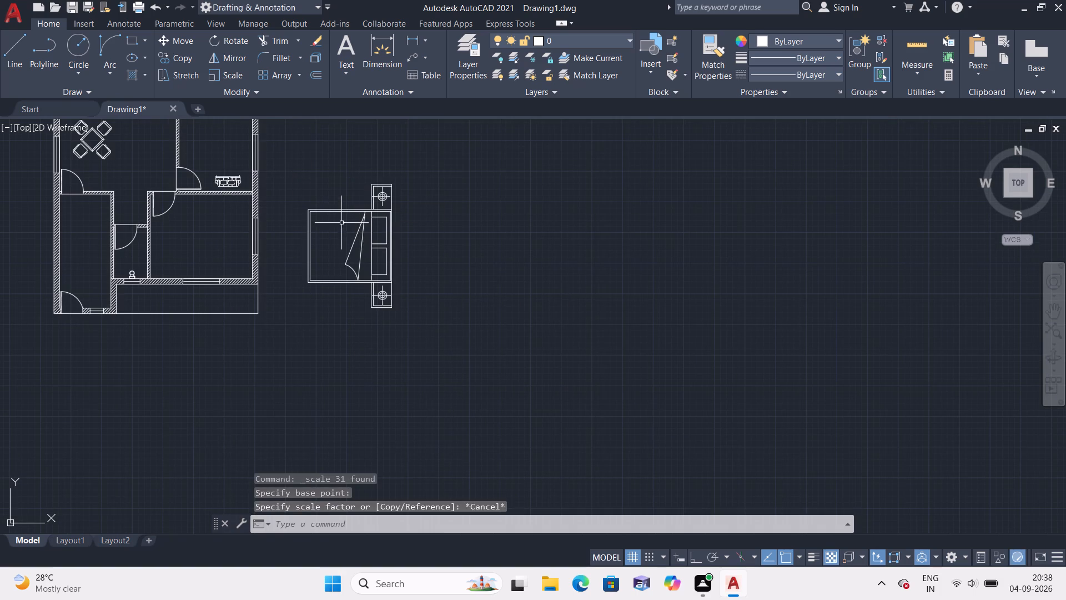
Scale the rotated bed and its side tables down again from the headboard edge's midpoint, to about 33 percent of their size.
click(301, 166)
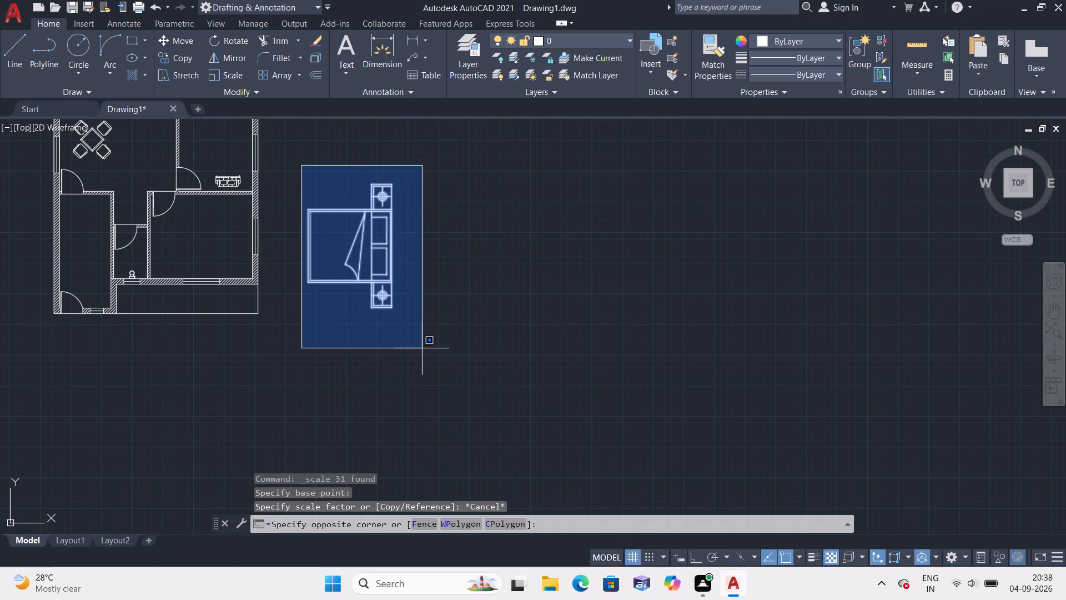
click(422, 348)
click(239, 76)
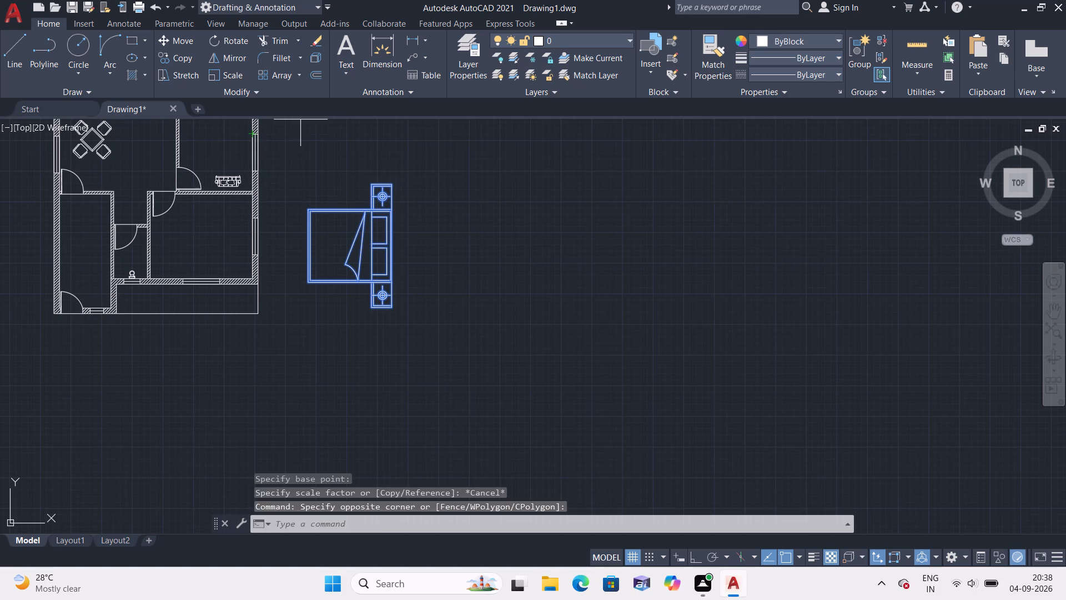
click(393, 246)
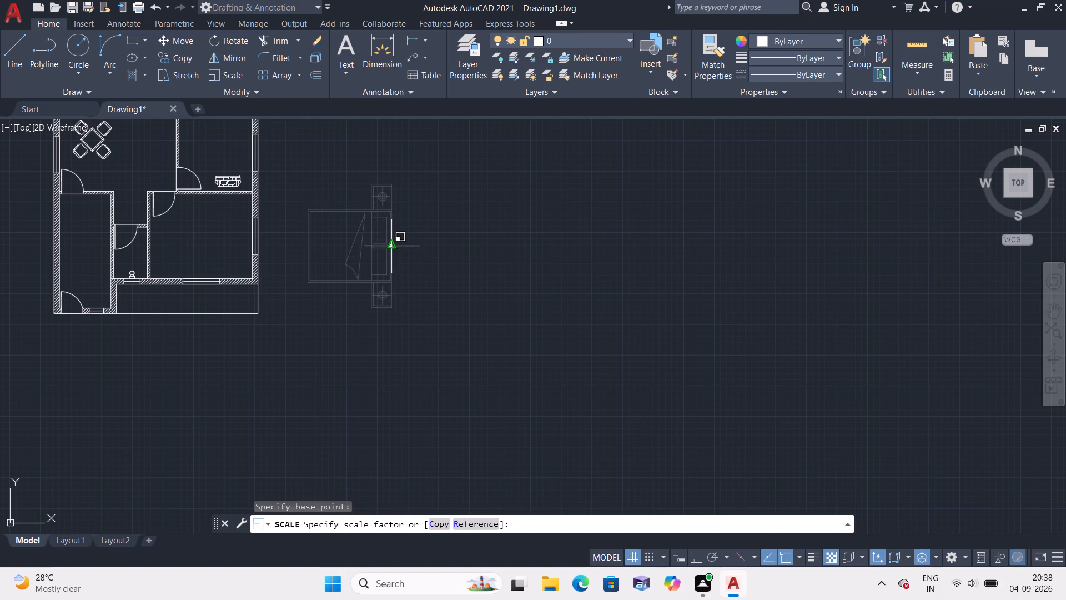
click(369, 250)
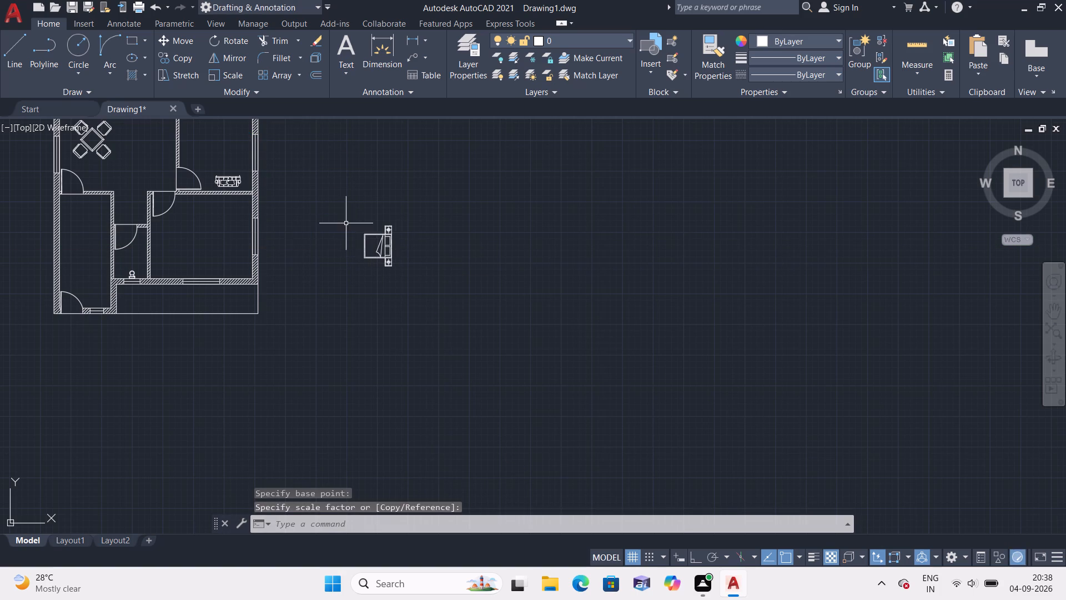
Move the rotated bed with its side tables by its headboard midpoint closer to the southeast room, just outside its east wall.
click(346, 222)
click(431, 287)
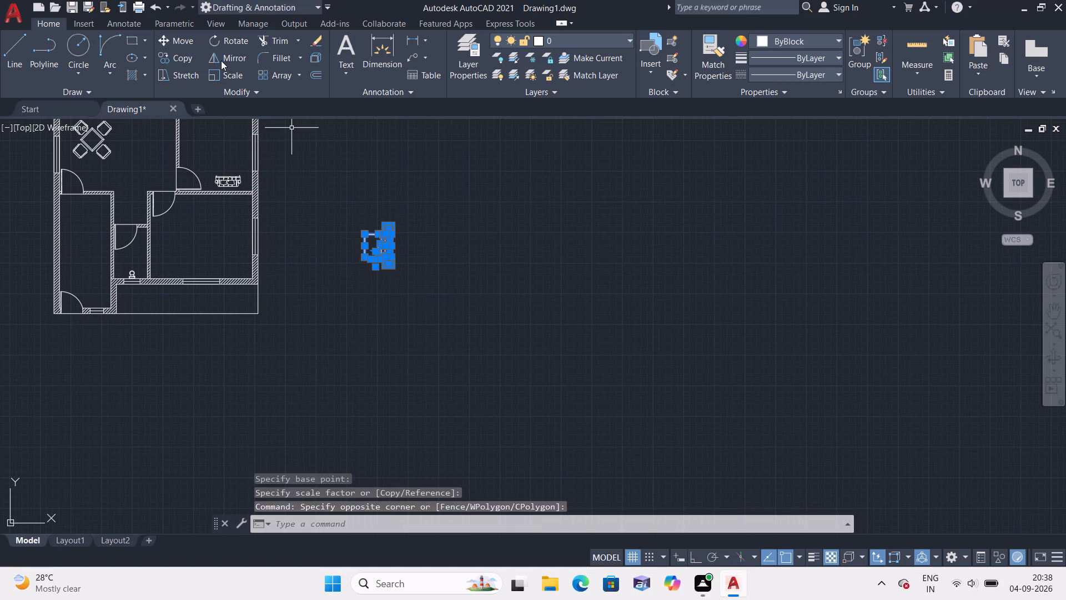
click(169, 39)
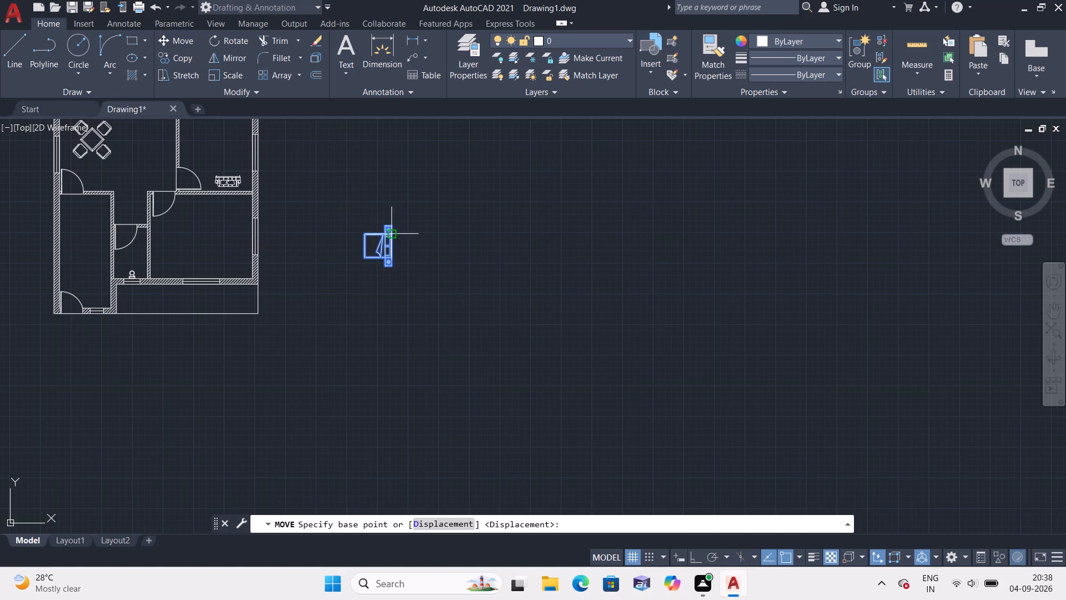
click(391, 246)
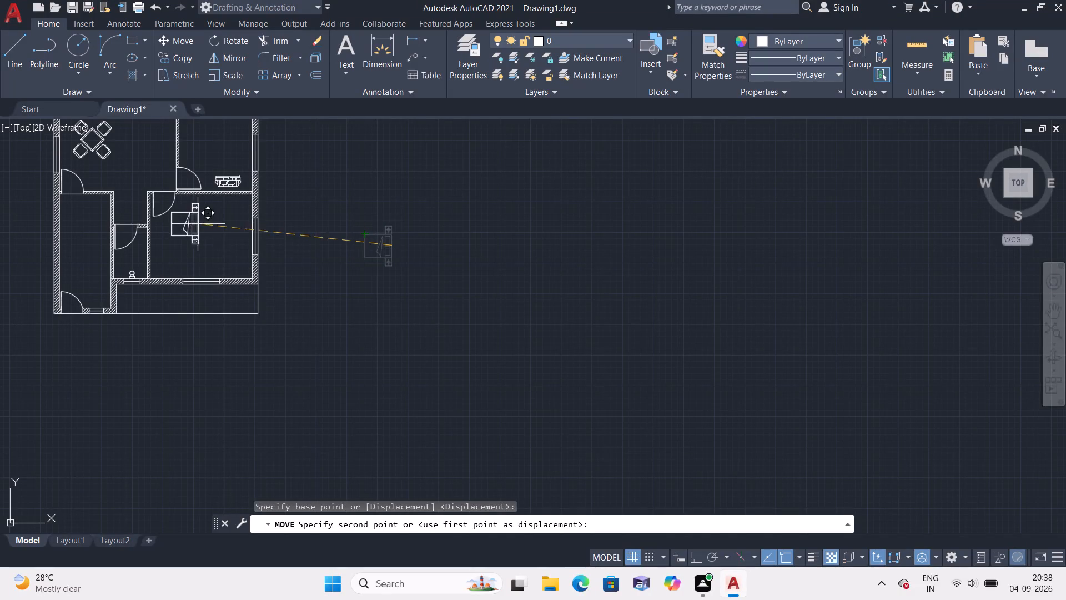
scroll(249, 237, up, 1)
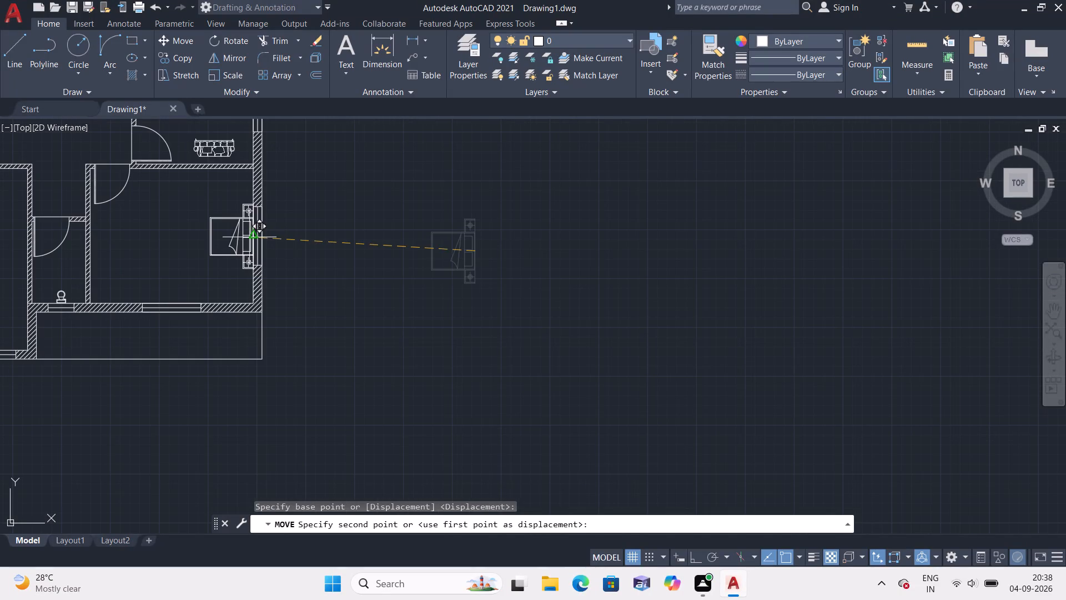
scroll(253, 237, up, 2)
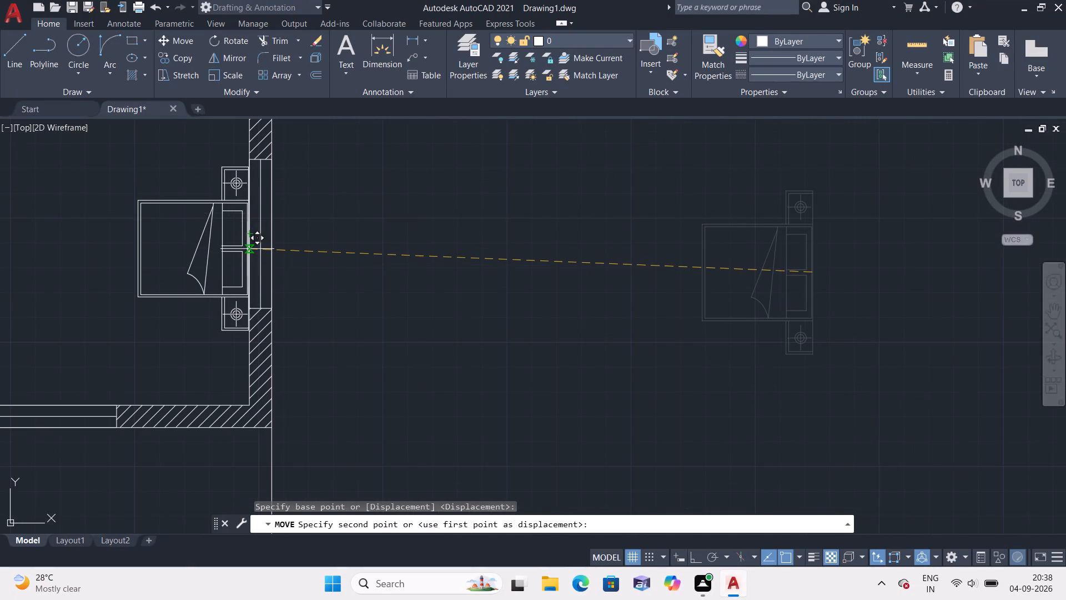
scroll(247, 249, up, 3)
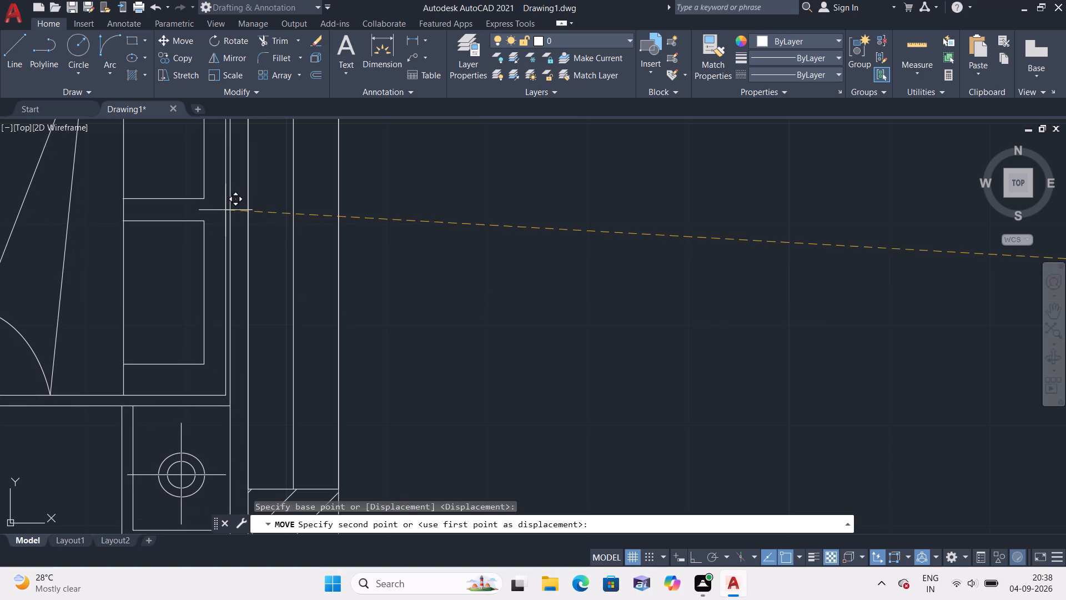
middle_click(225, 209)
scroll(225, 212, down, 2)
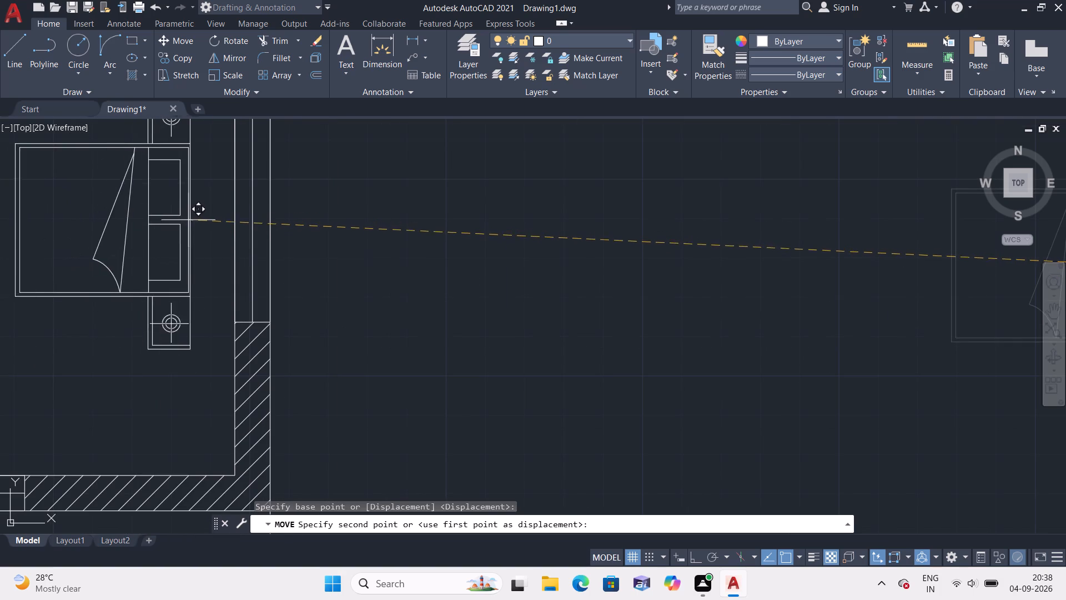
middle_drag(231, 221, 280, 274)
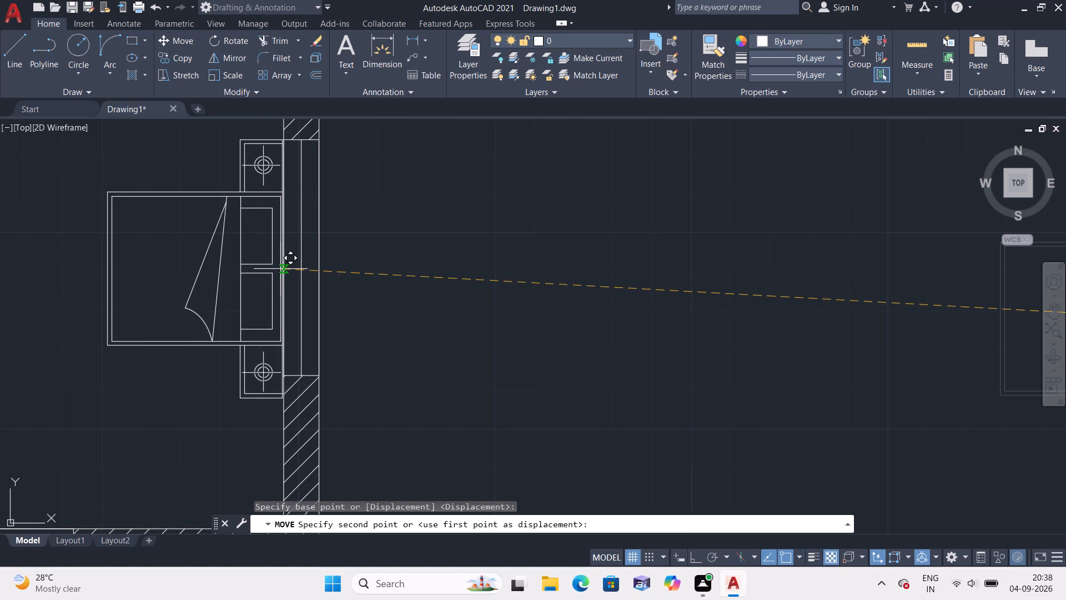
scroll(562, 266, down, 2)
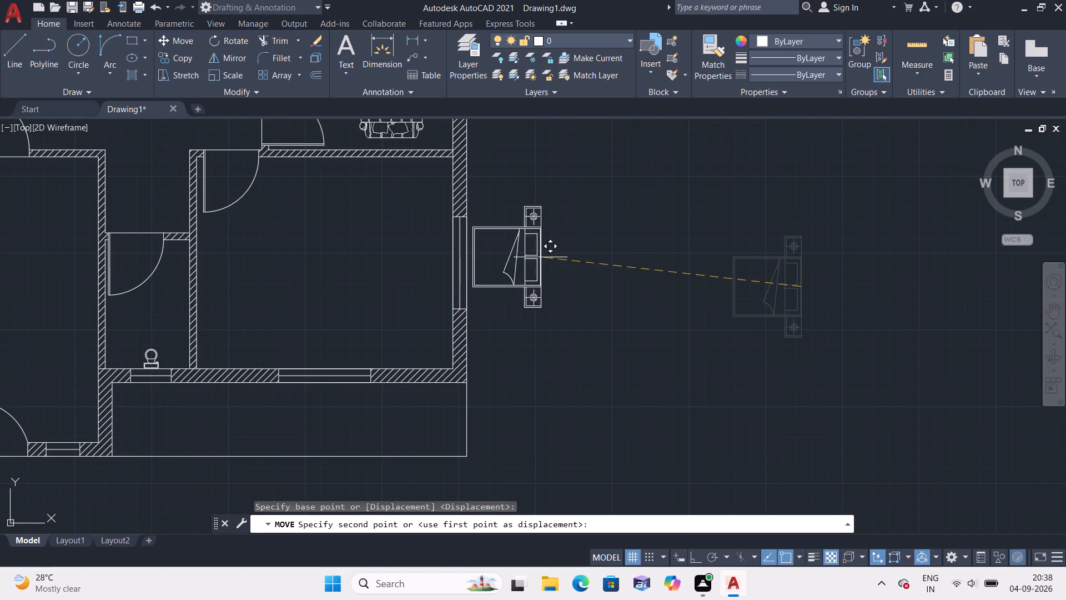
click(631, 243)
Scale the rotated bed and its side tables up slightly from the headboard edge's midpoint, to about 104 percent of their size.
click(574, 201)
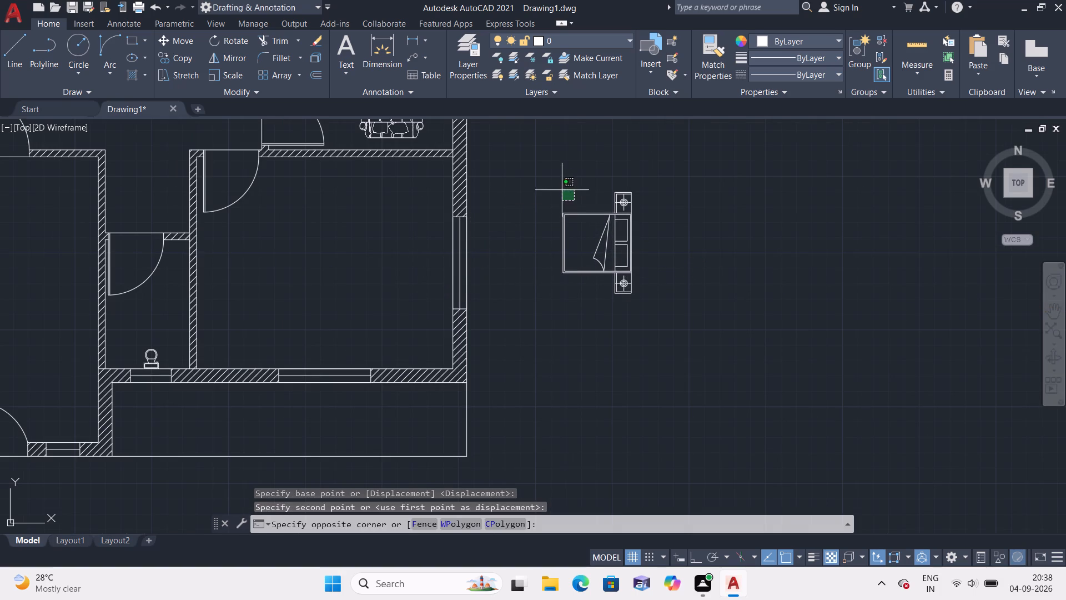
click(552, 181)
click(552, 181)
click(685, 358)
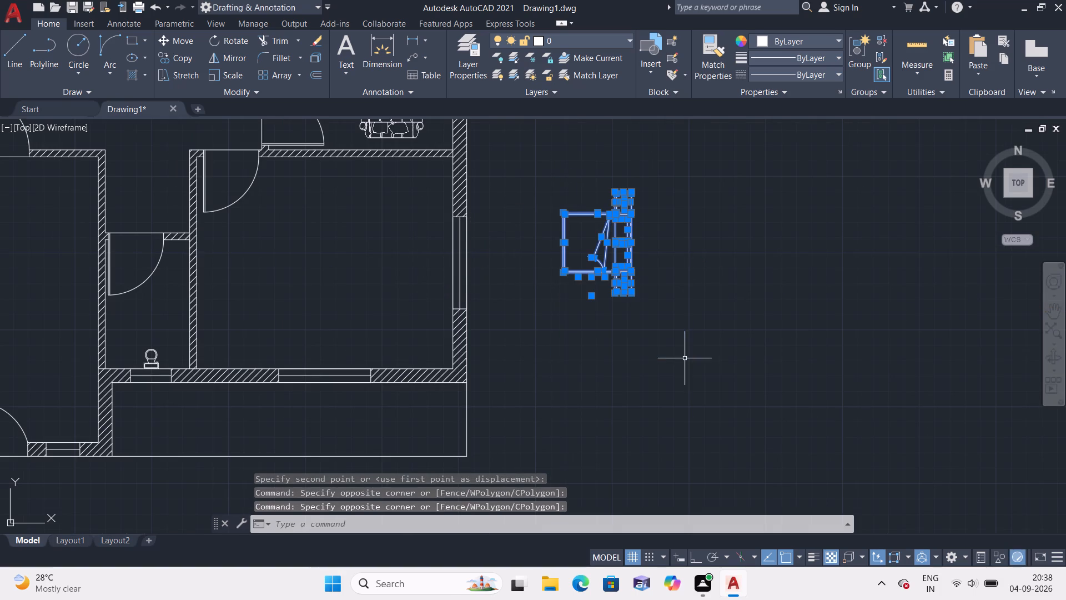
click(238, 73)
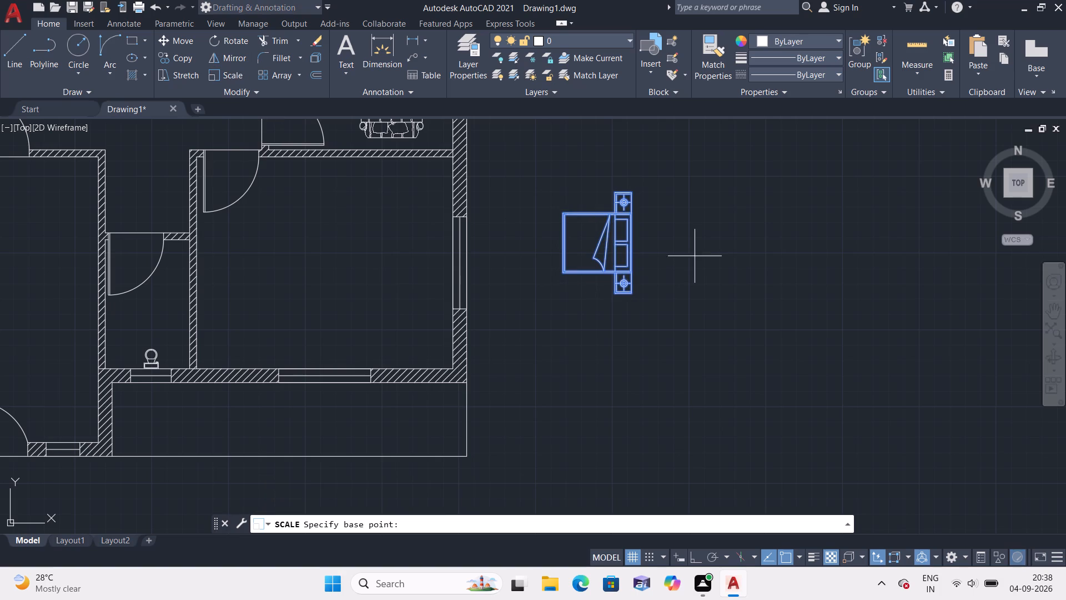
click(635, 241)
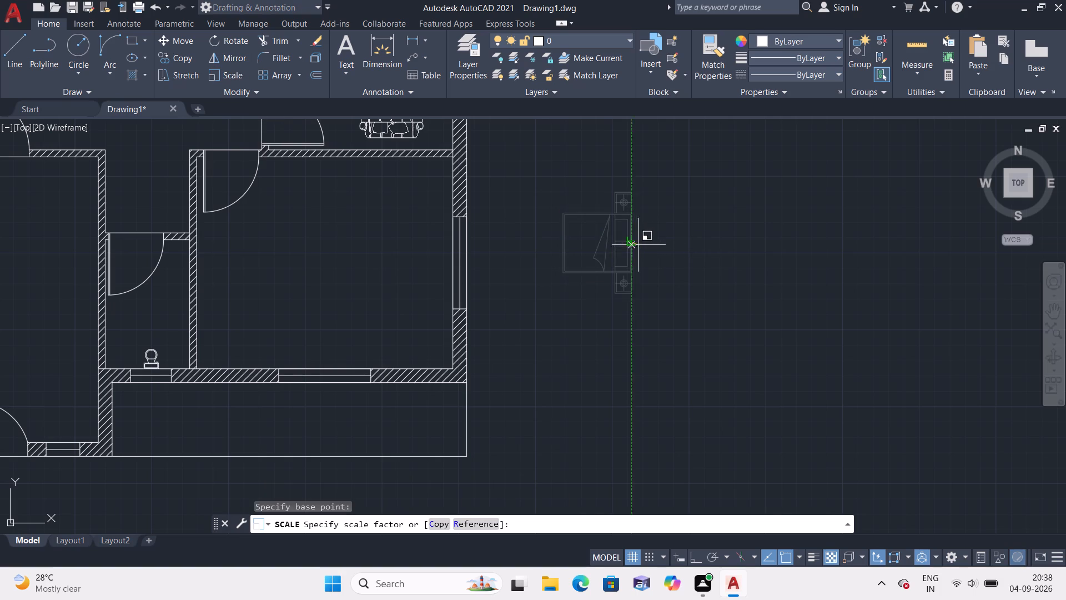
click(674, 274)
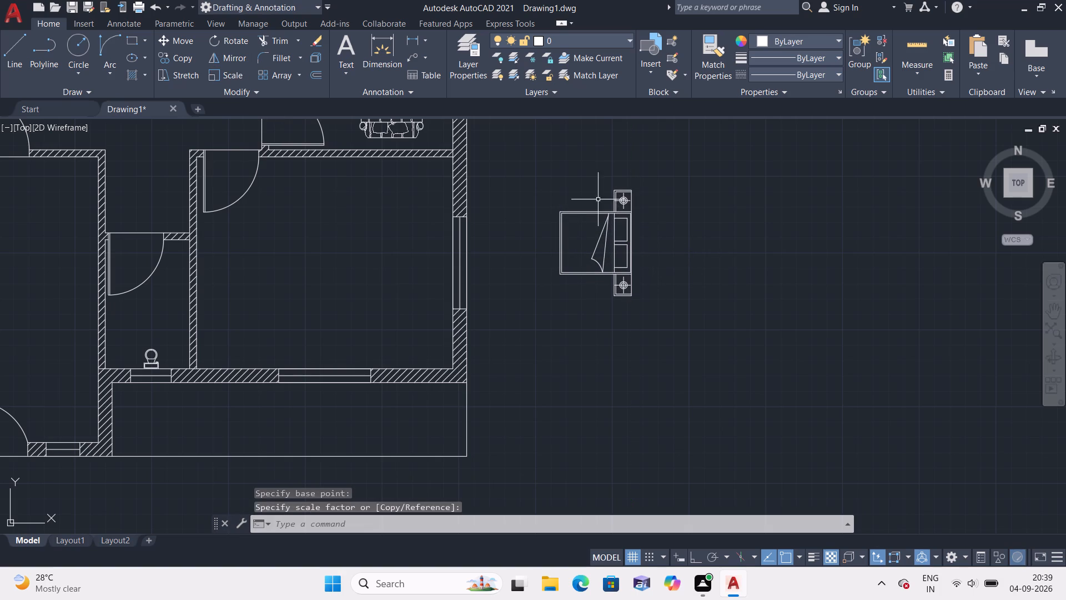
Move the rotated bed with its side tables by its headboard midpoint into the southeast room, against the window in the east wall.
drag(537, 171, 552, 211)
click(756, 347)
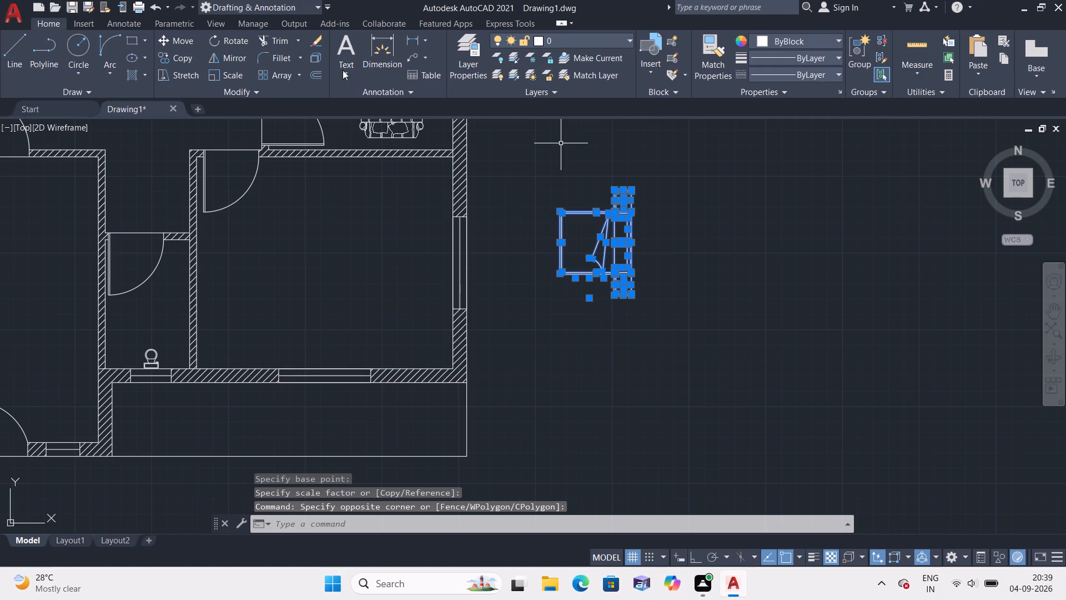
click(189, 39)
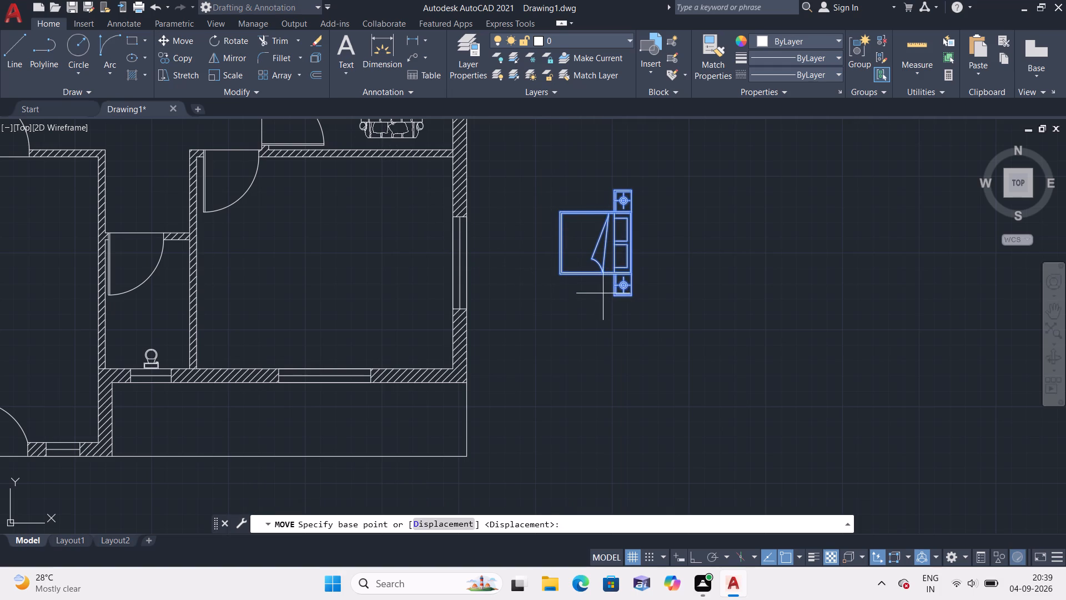
click(631, 242)
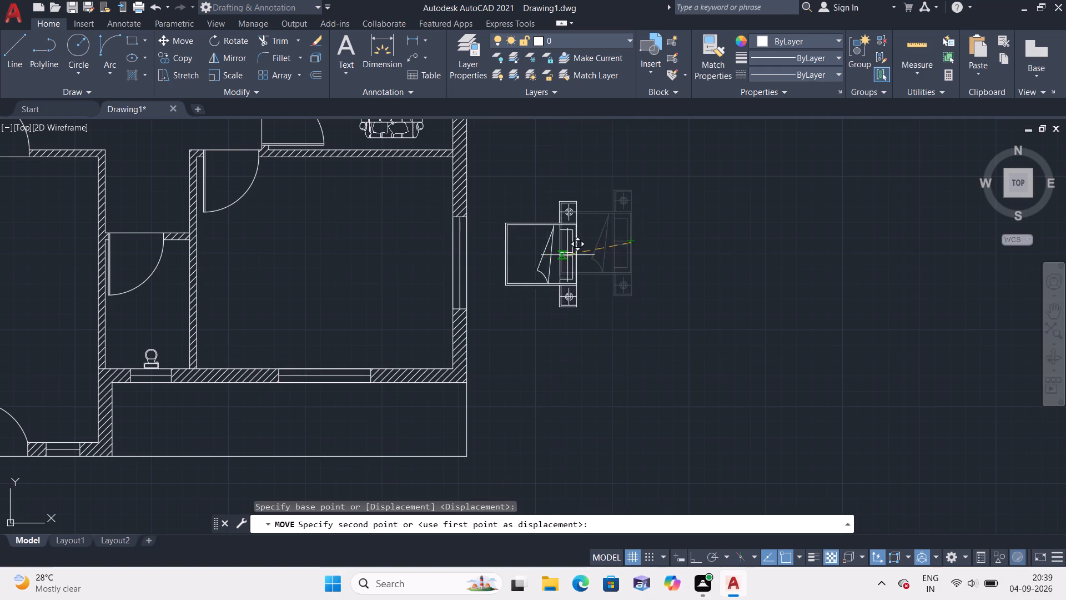
scroll(408, 261, up, 3)
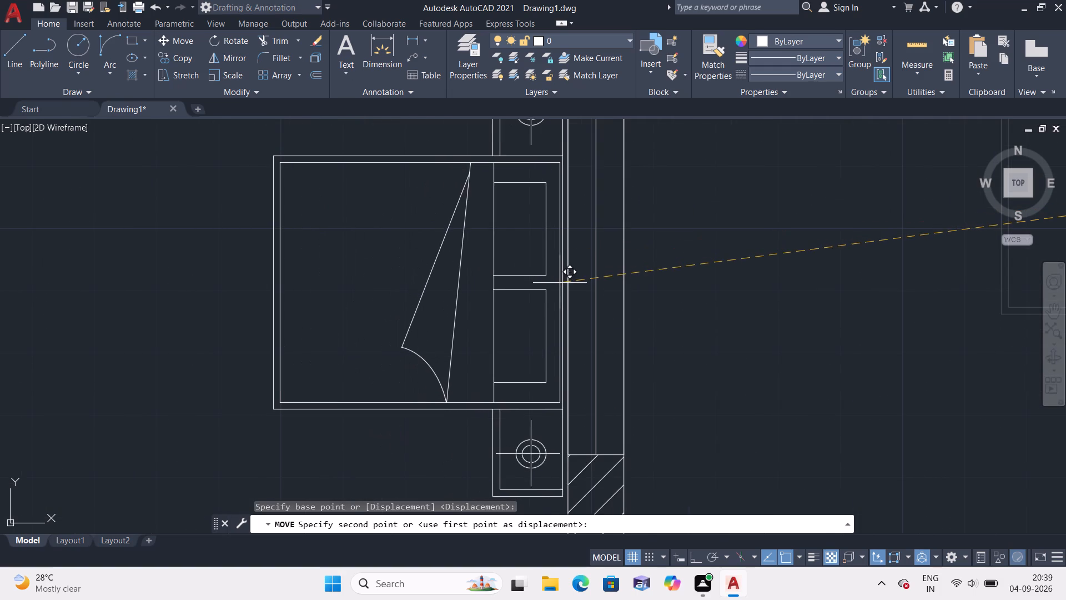
scroll(560, 283, up, 2)
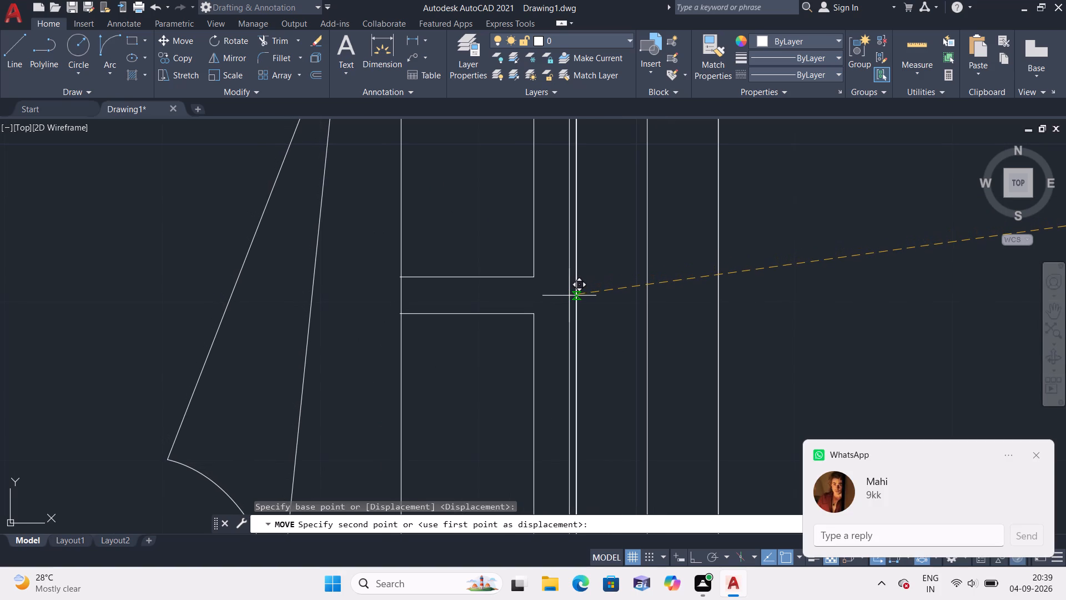
click(569, 296)
Move the rotated bed with both side tables by its headboard midpoint so it sits flush against the east wall's inner face.
scroll(550, 295, down, 3)
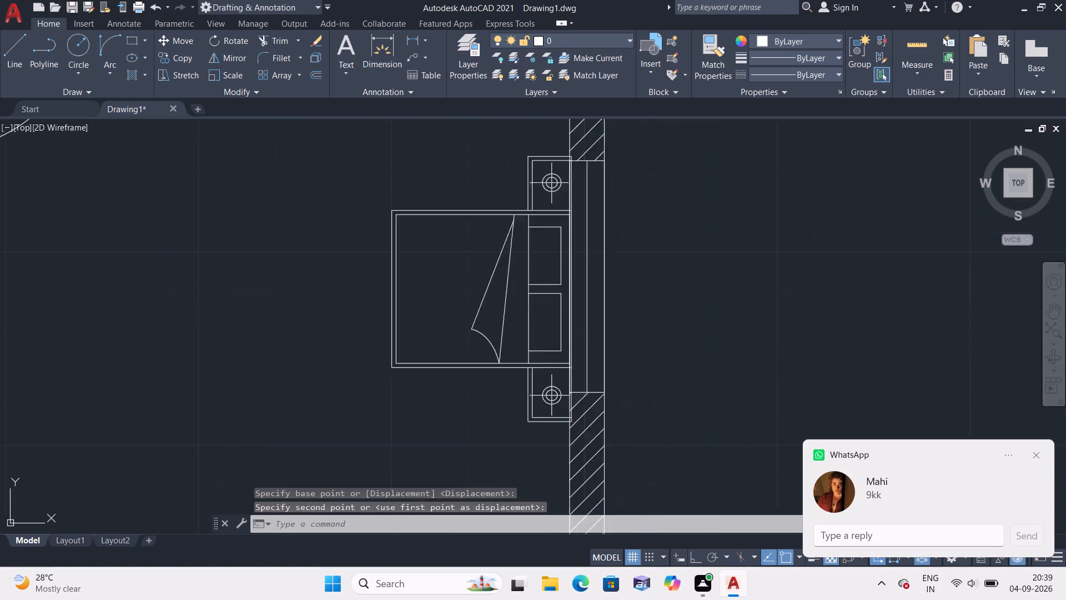
scroll(571, 283, down, 2)
click(512, 232)
click(540, 361)
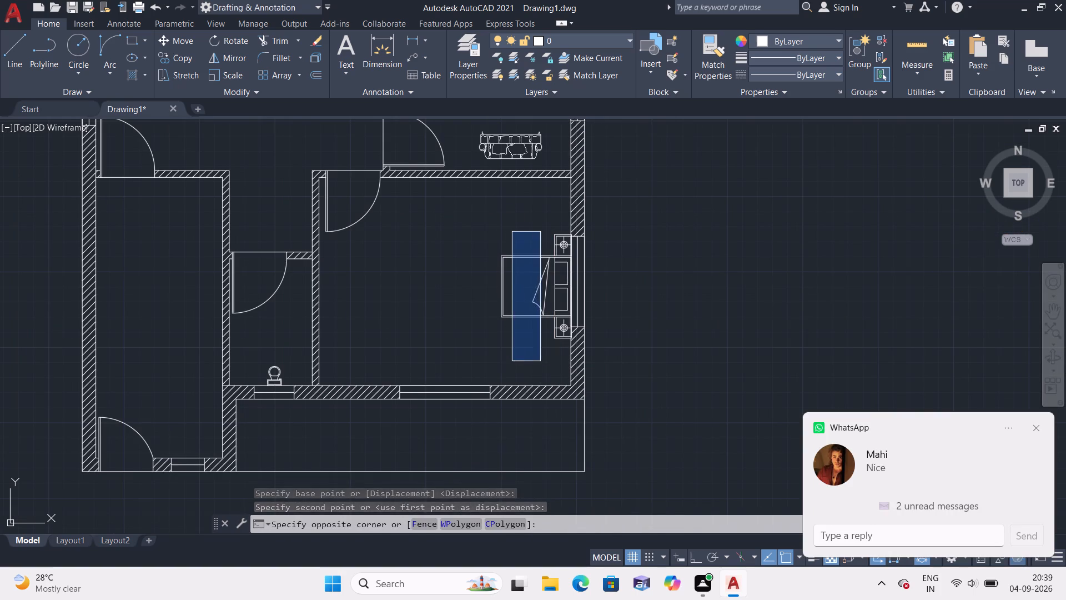
click(479, 245)
click(543, 353)
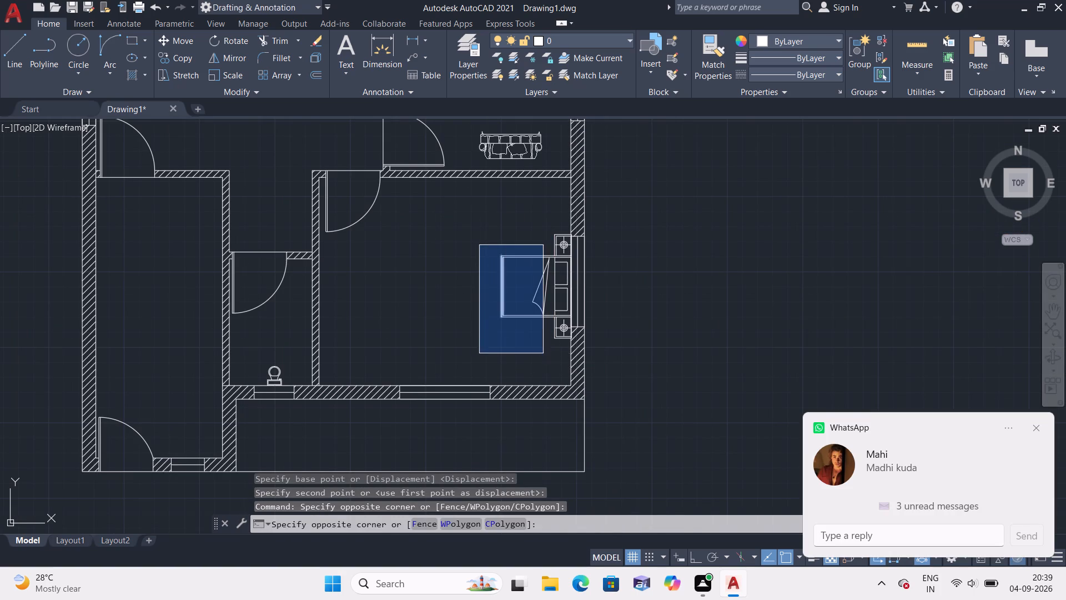
scroll(544, 311, up, 2)
scroll(579, 201, down, 1)
middle_drag(579, 201, 494, 289)
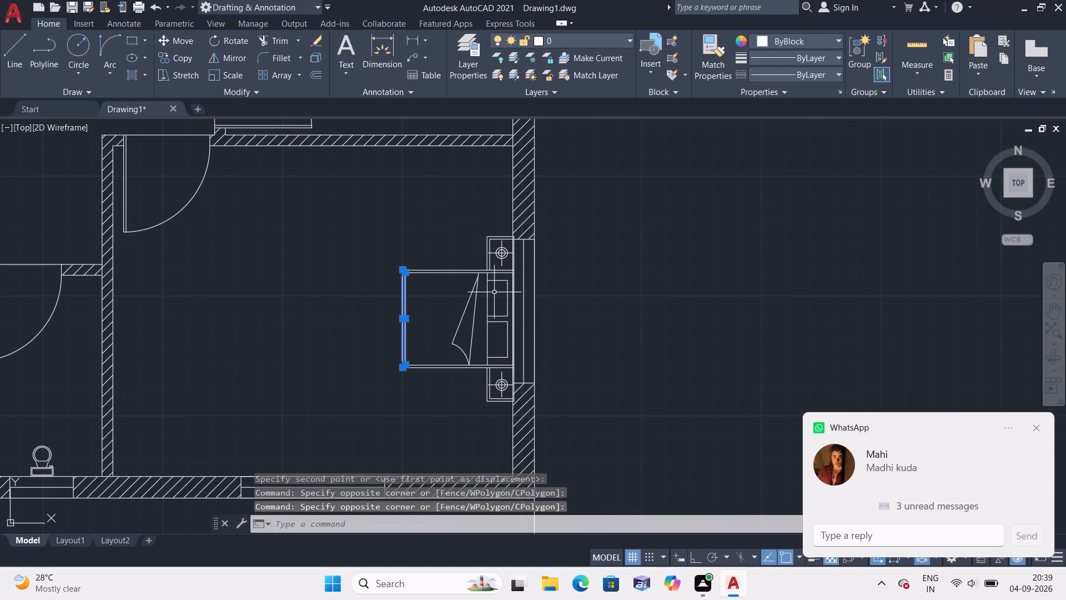
click(492, 214)
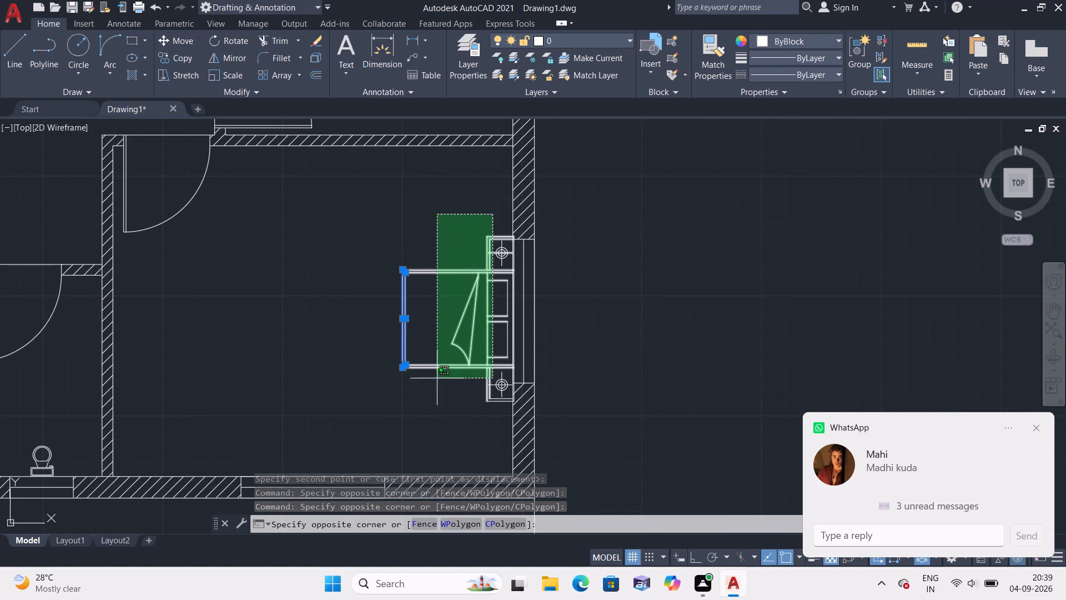
click(425, 388)
scroll(455, 376, up, 2)
scroll(457, 377, down, 1)
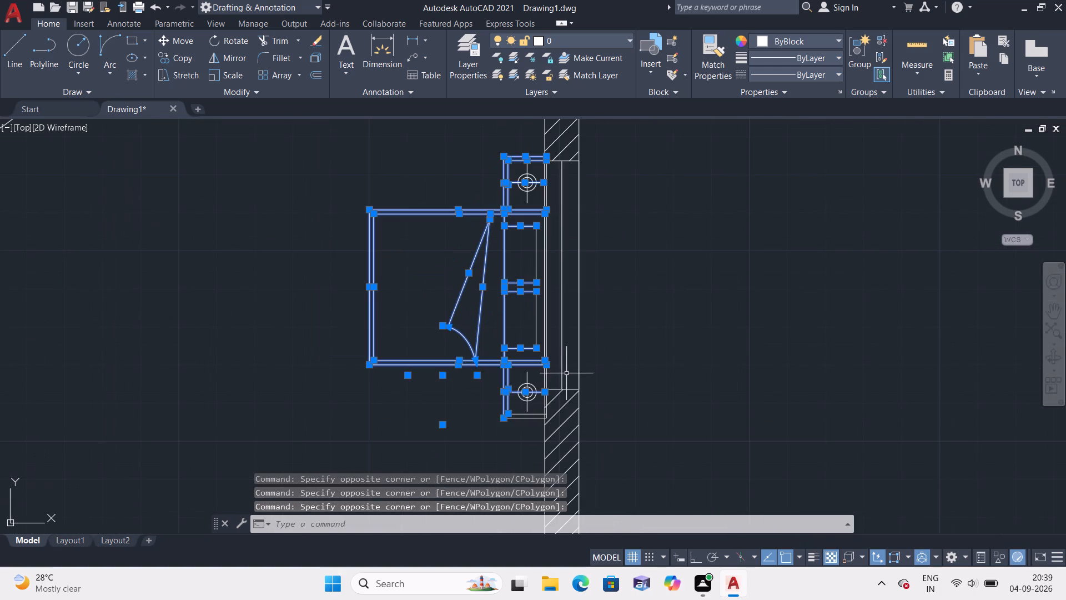
scroll(529, 400, up, 2)
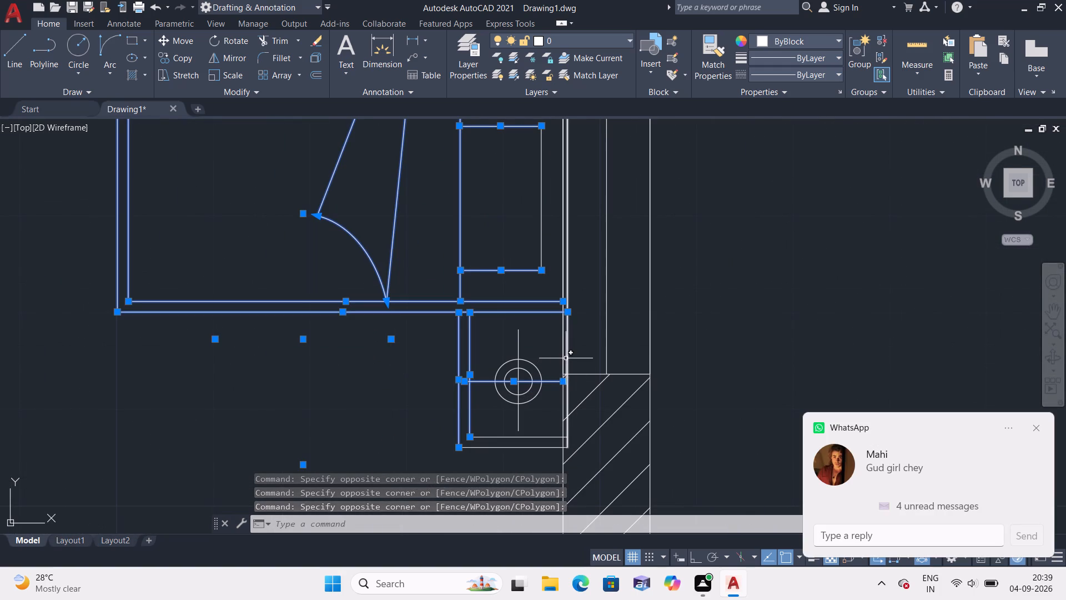
click(566, 356)
click(546, 349)
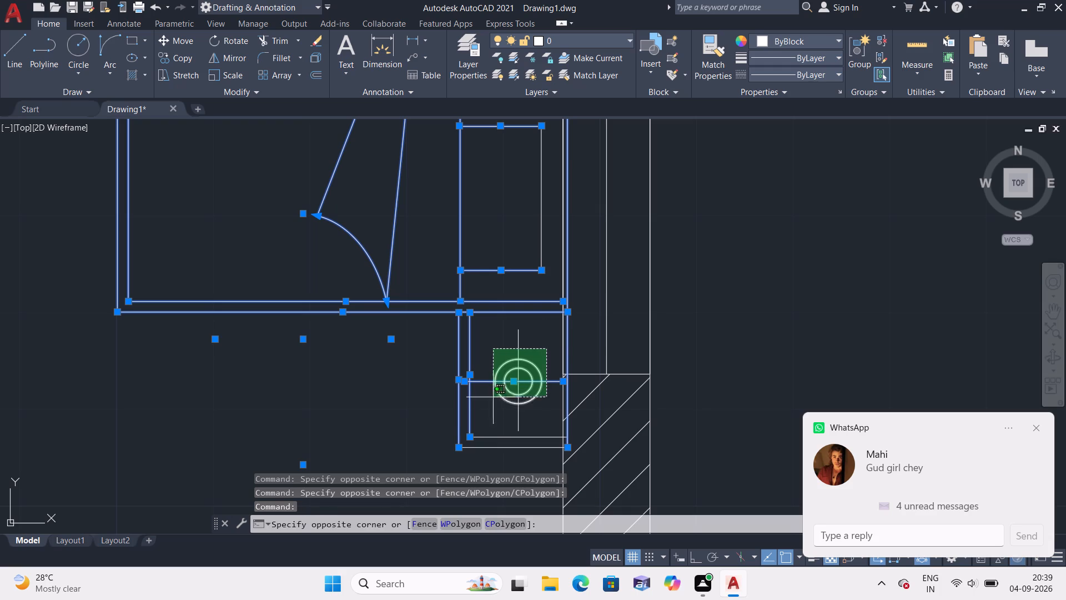
click(480, 457)
scroll(480, 458, down, 2)
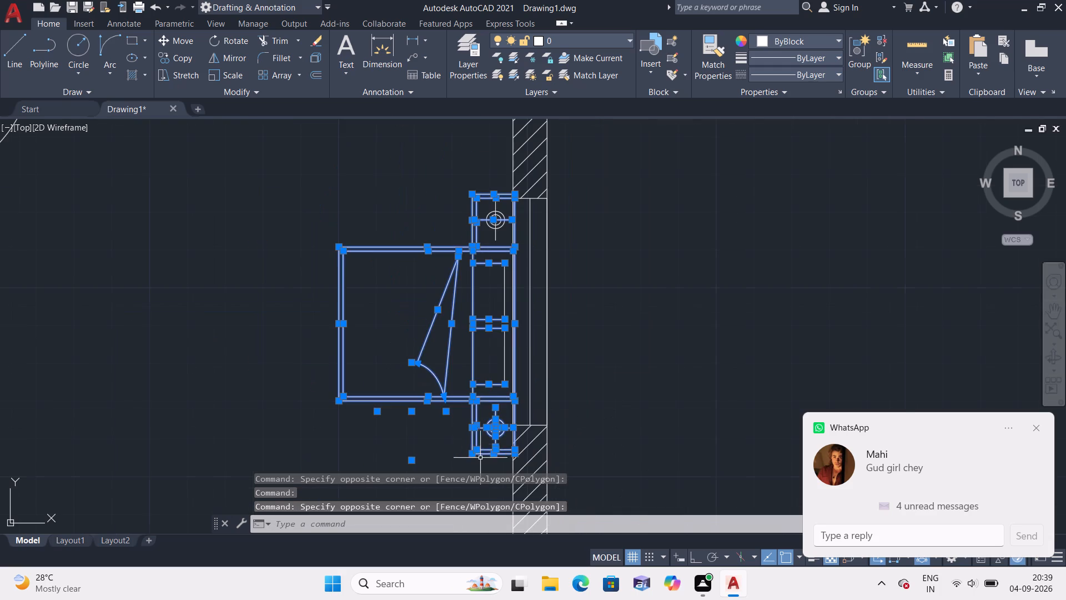
scroll(499, 285, up, 1)
click(518, 278)
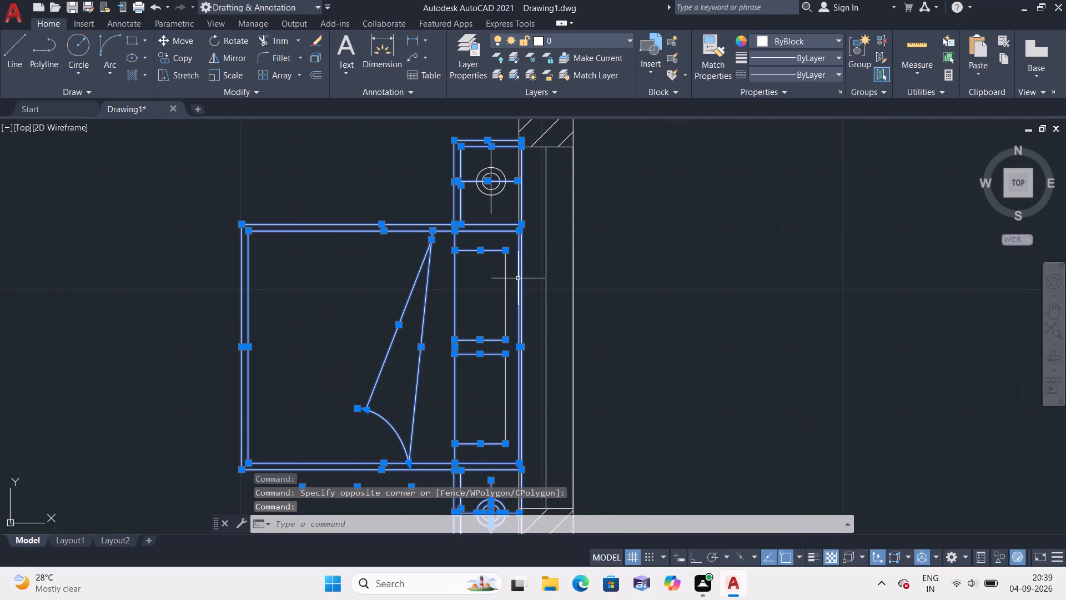
click(504, 278)
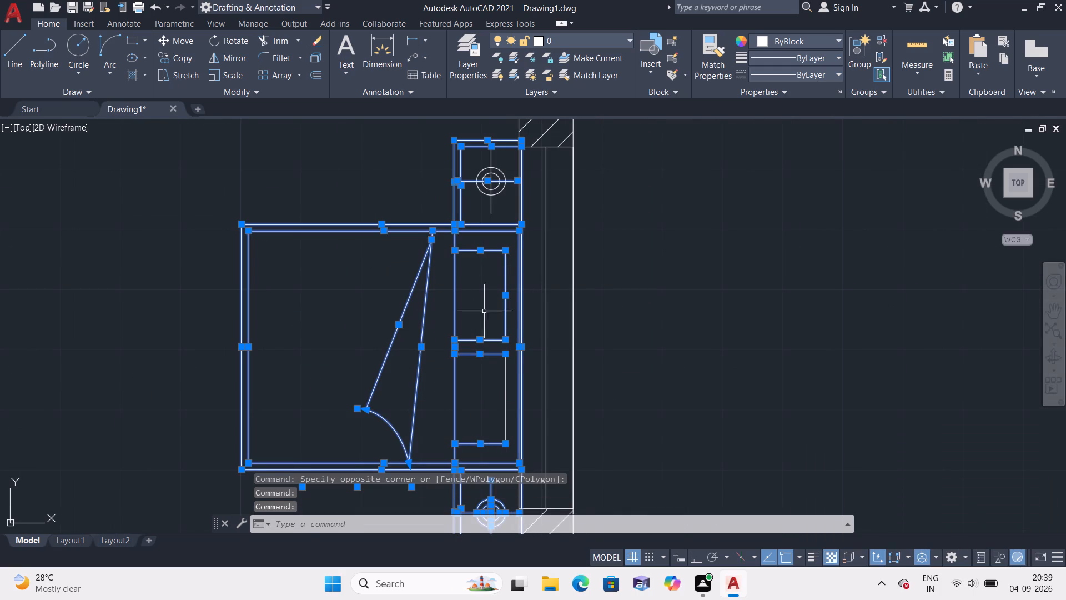
click(506, 390)
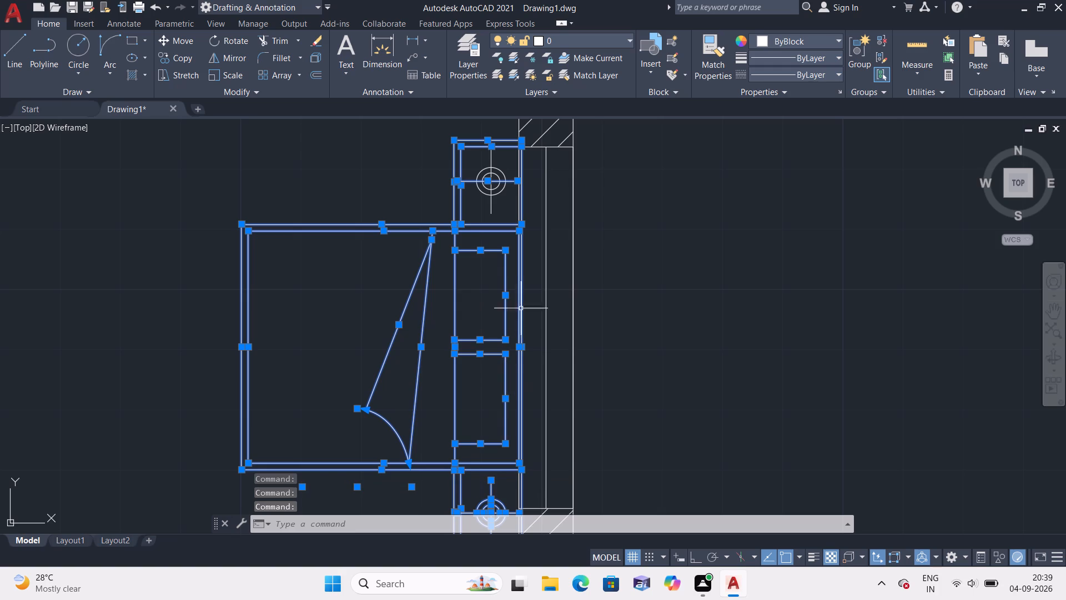
middle_drag(519, 301, 495, 399)
scroll(497, 274, up, 1)
click(480, 248)
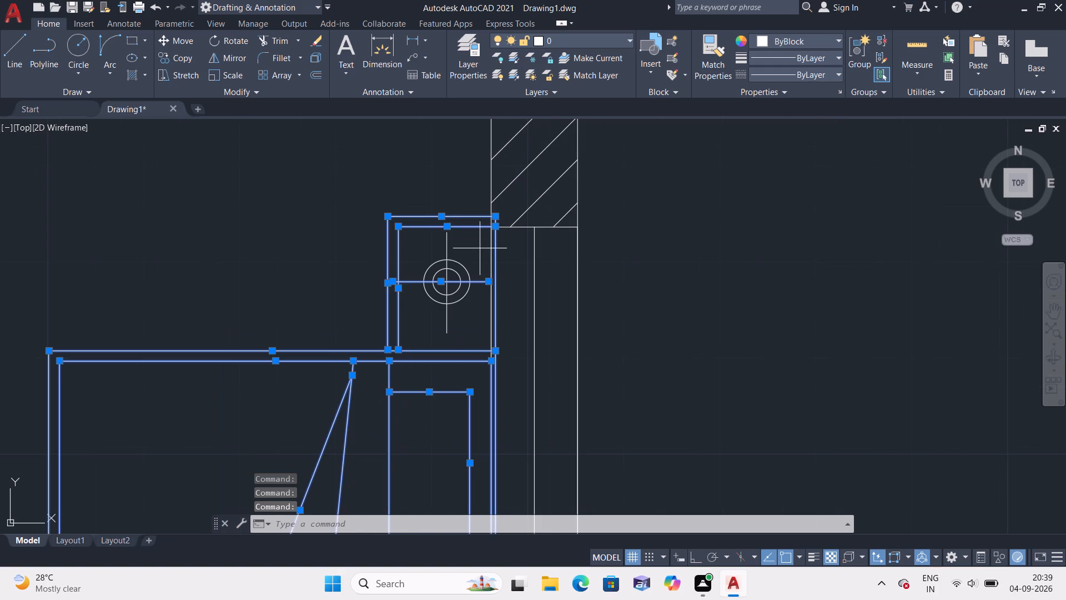
click(405, 334)
scroll(485, 323, up, 1)
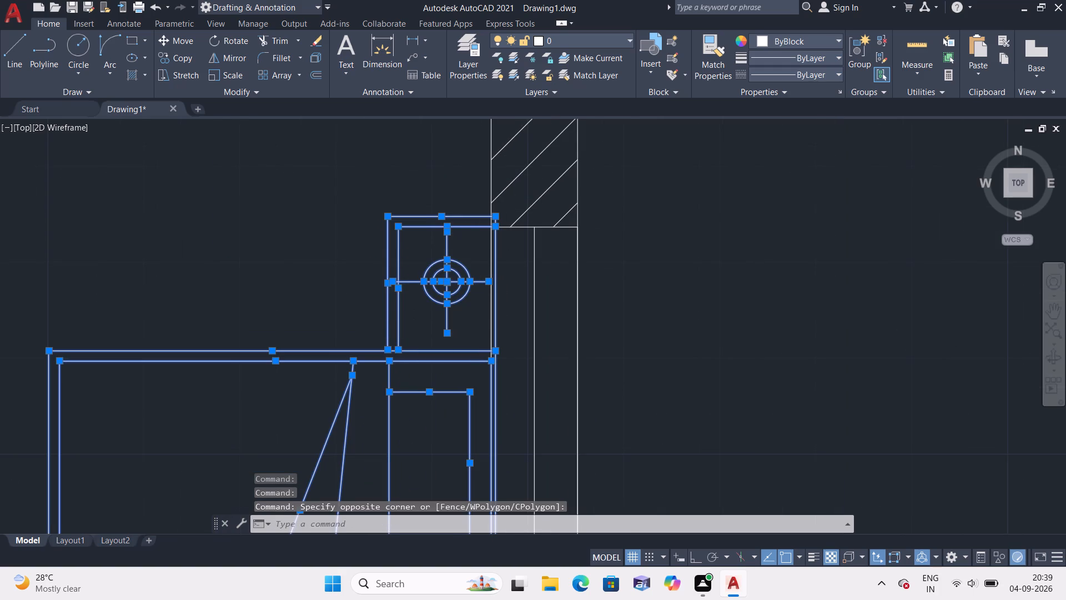
scroll(460, 321, down, 1)
middle_drag(460, 321, 485, 274)
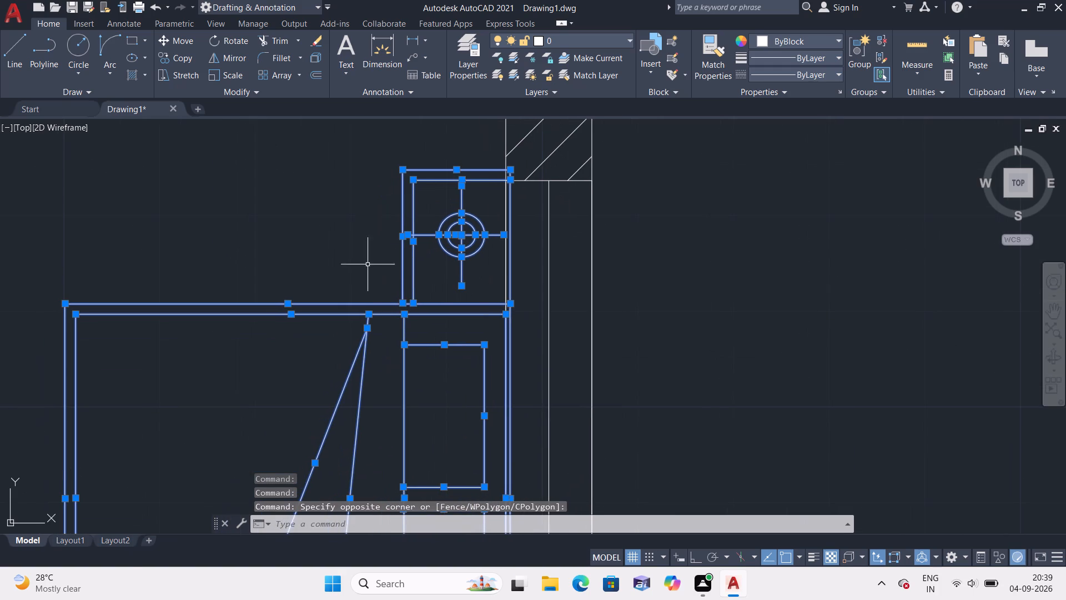
scroll(495, 301, down, 1)
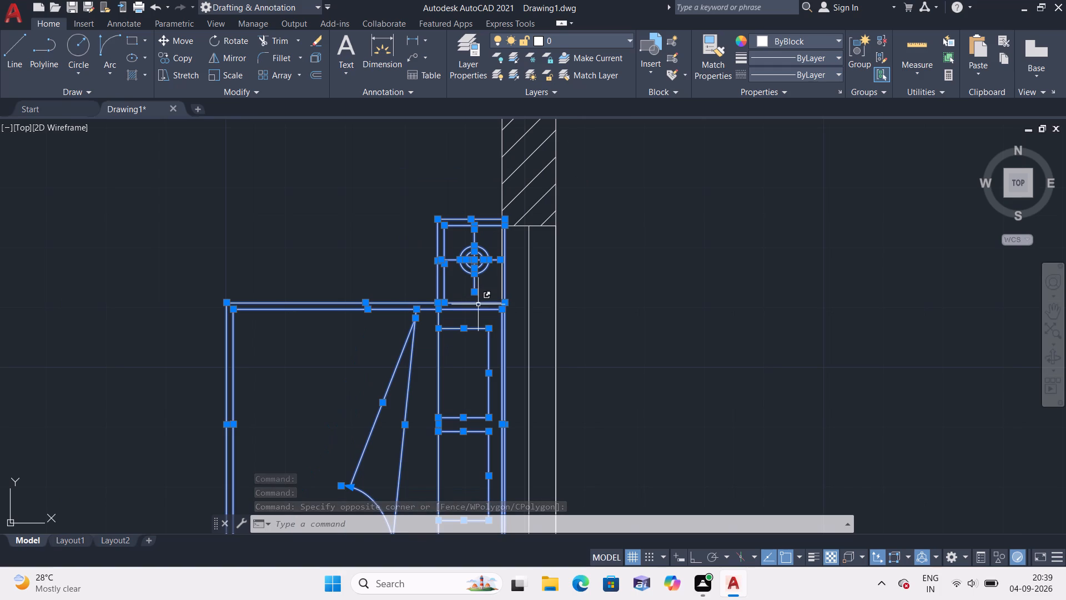
middle_drag(478, 303, 466, 240)
scroll(464, 254, down, 1)
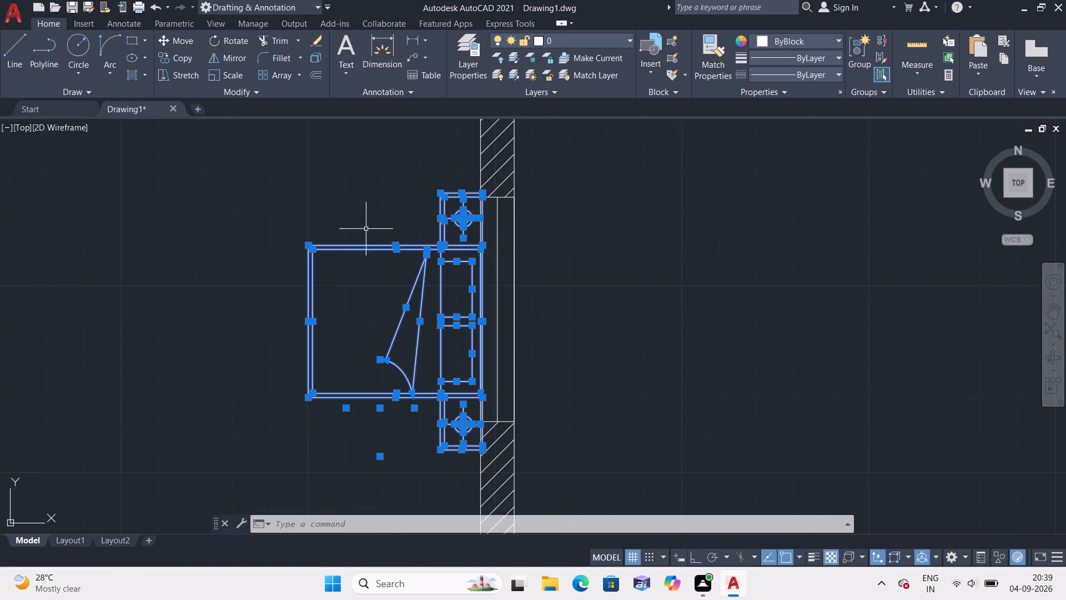
click(175, 44)
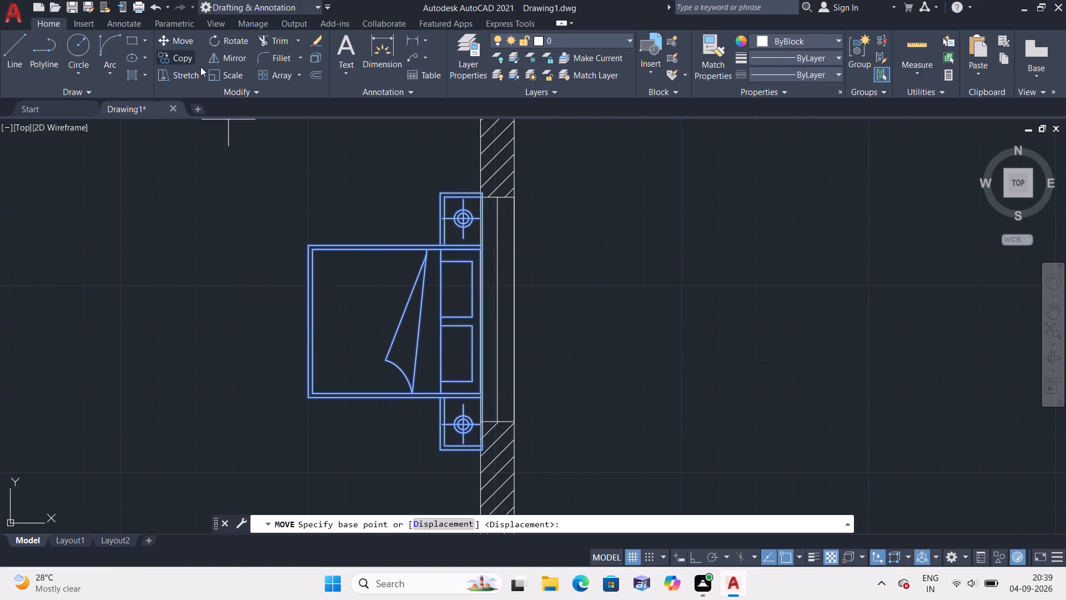
scroll(522, 314, up, 2)
scroll(415, 309, up, 3)
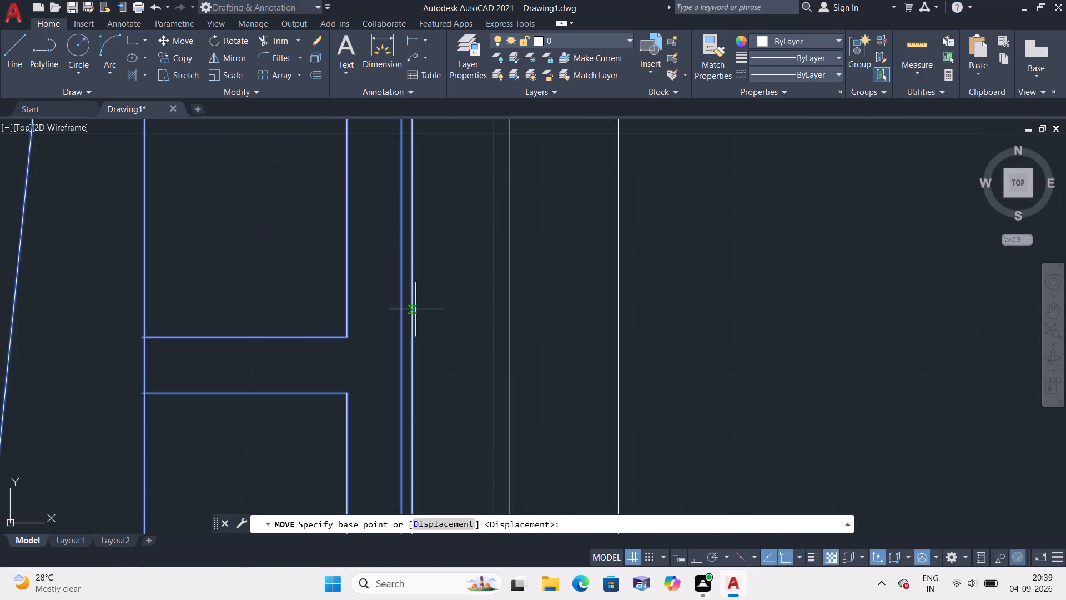
click(408, 322)
scroll(355, 323, down, 3)
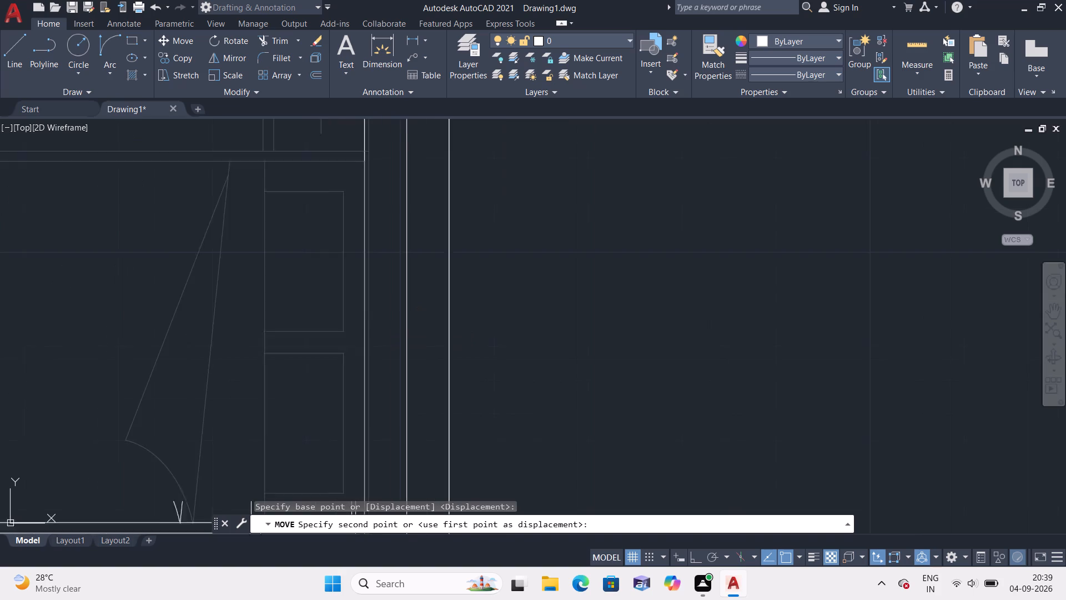
scroll(353, 327, down, 2)
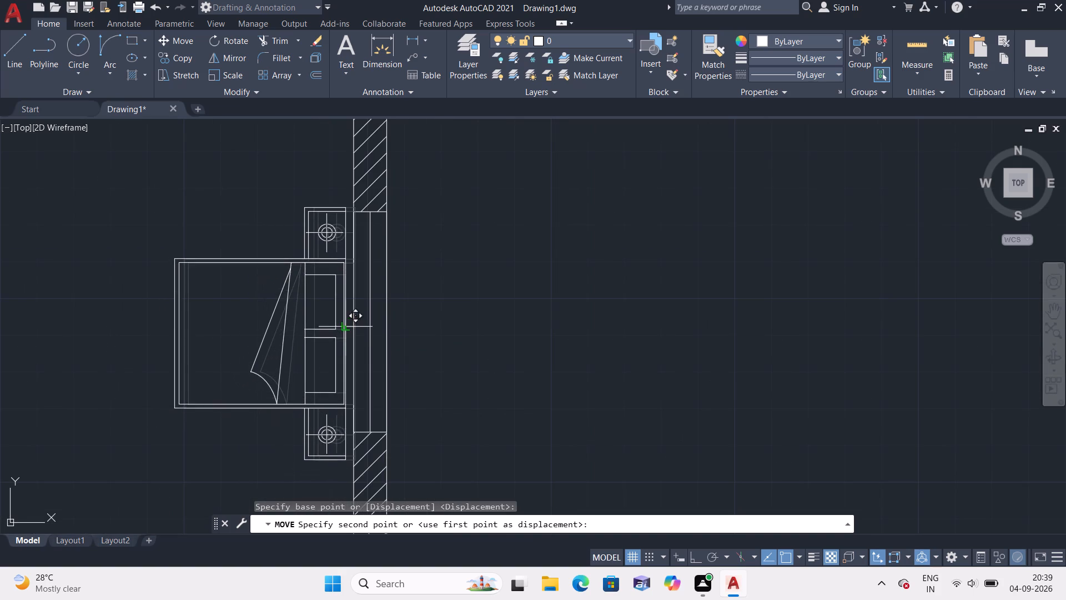
scroll(344, 321, up, 2)
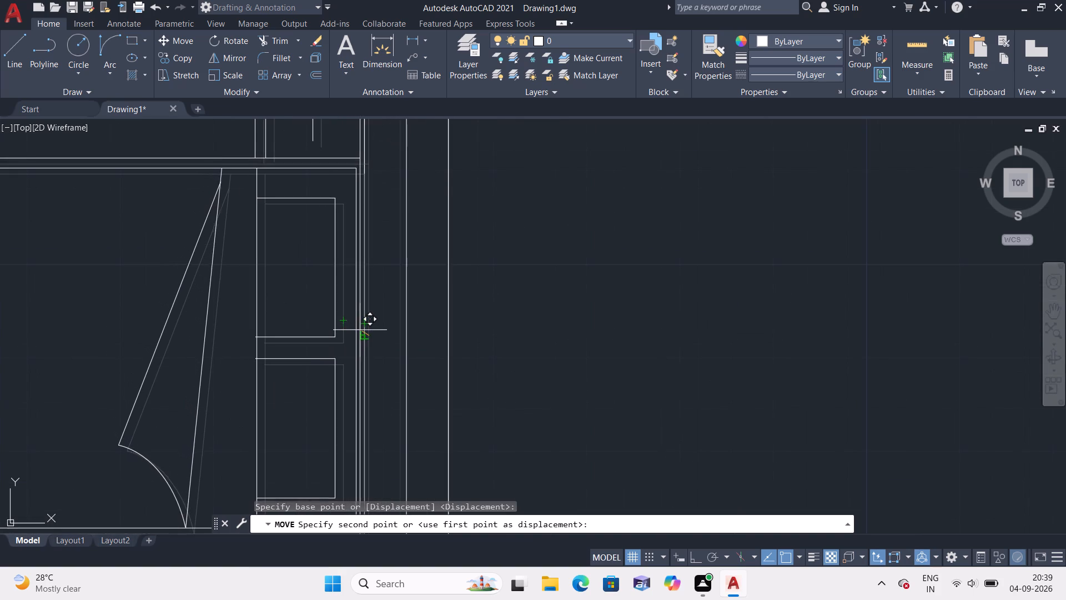
scroll(360, 329, up, 2)
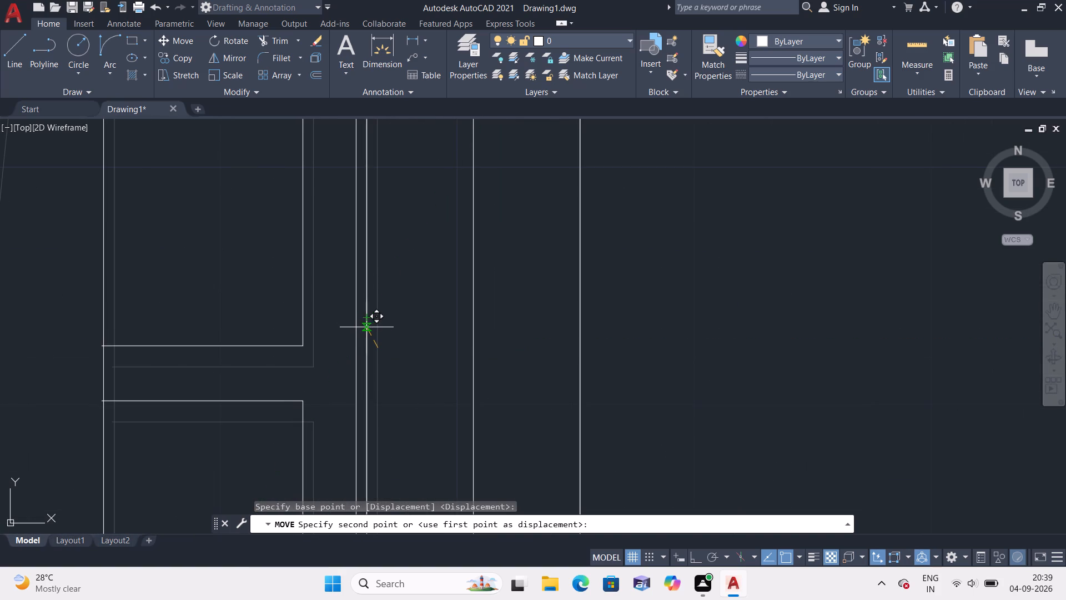
click(366, 327)
scroll(396, 337, down, 4)
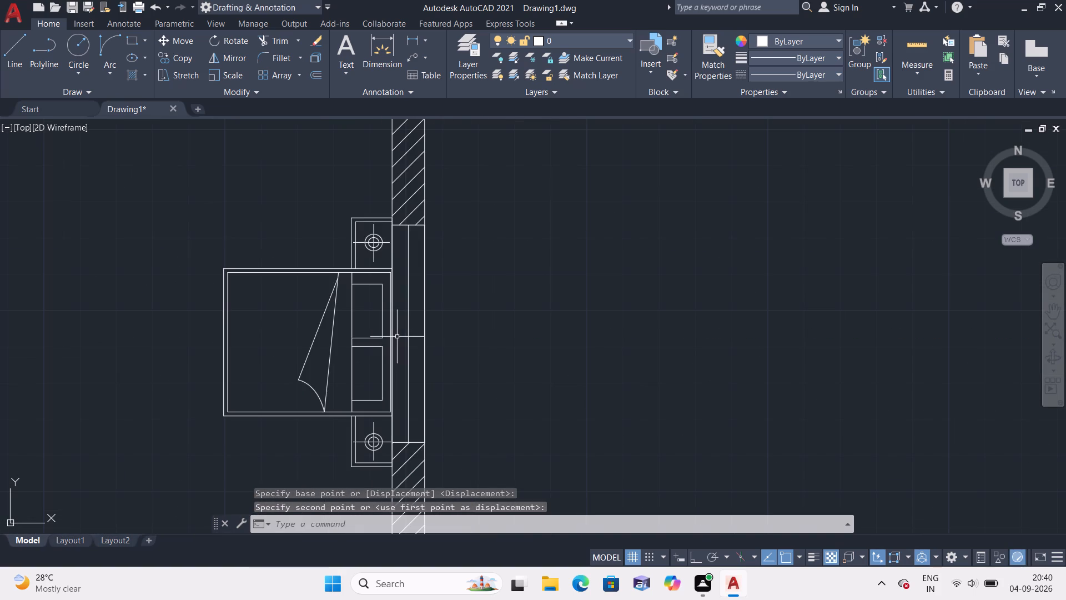
Scale the unrotated double bed and side tables outside the plan from the headboard midpoint, to about 68 percent of their size.
middle_click(487, 355)
scroll(487, 355, down, 2)
middle_drag(528, 371, 584, 342)
scroll(584, 342, down, 1)
middle_drag(593, 338, 576, 380)
scroll(576, 380, down, 2)
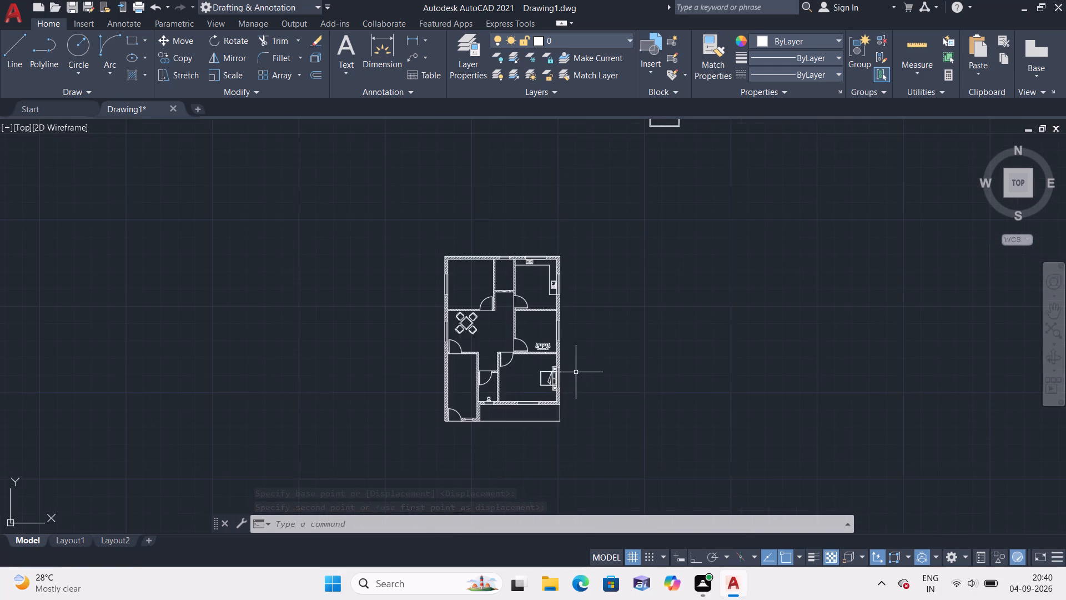
middle_drag(626, 328, 595, 397)
click(599, 153)
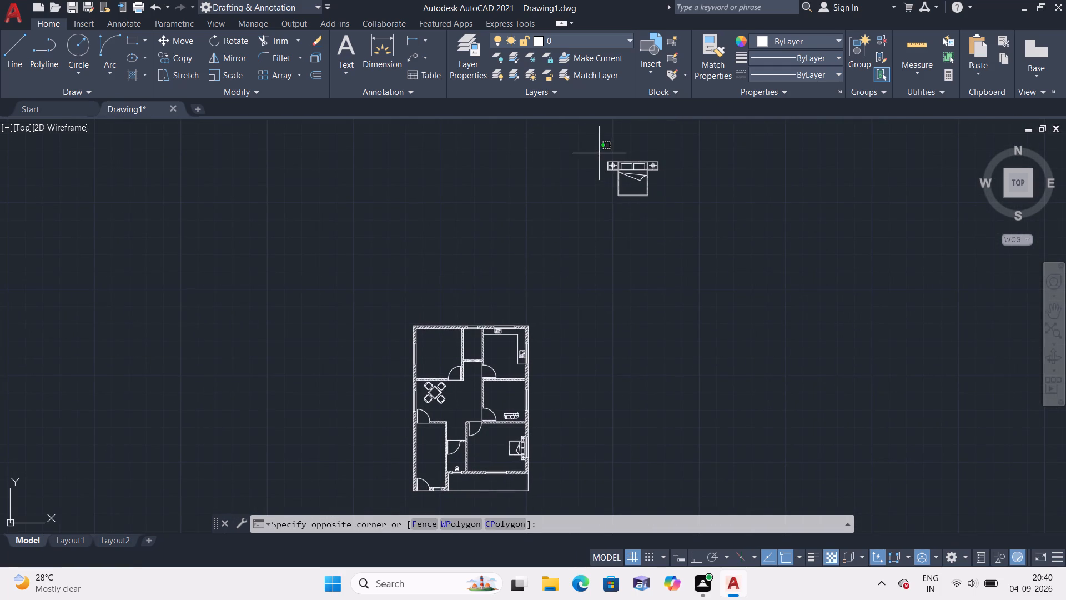
click(698, 211)
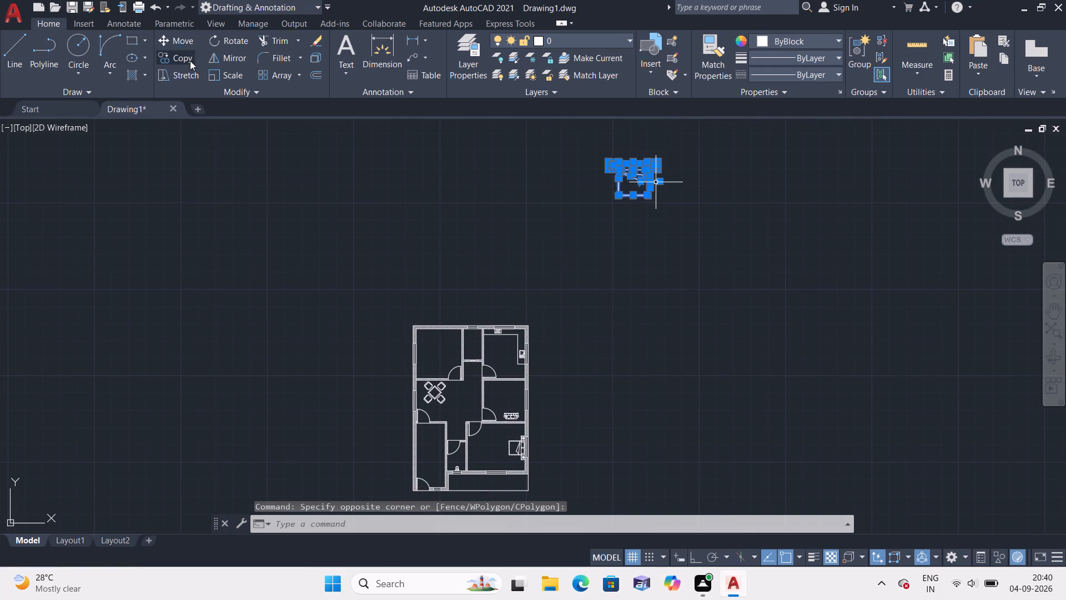
click(233, 73)
scroll(634, 181, up, 2)
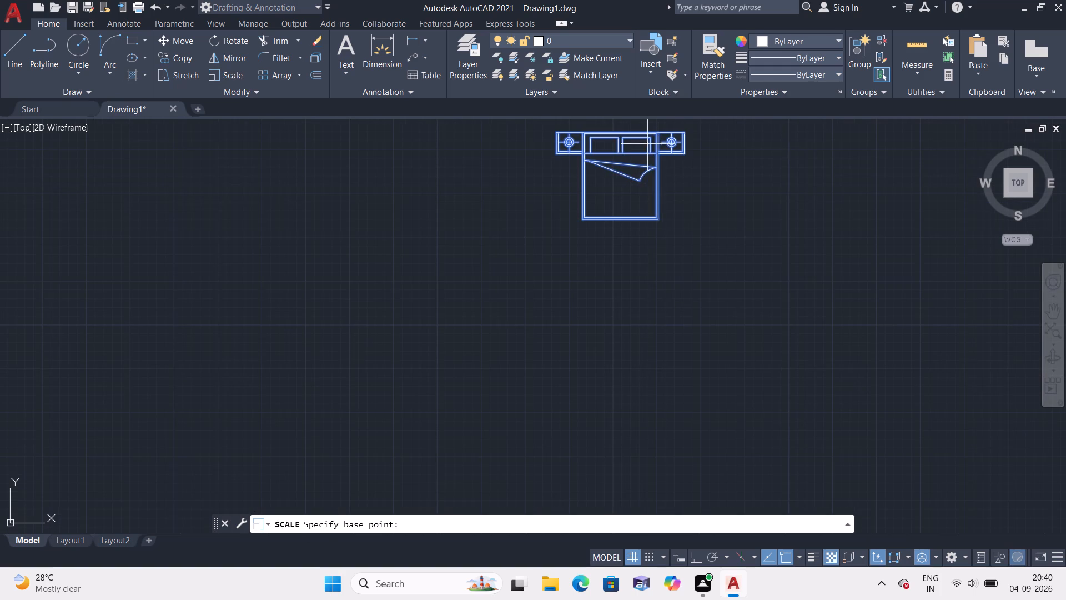
click(622, 129)
click(626, 179)
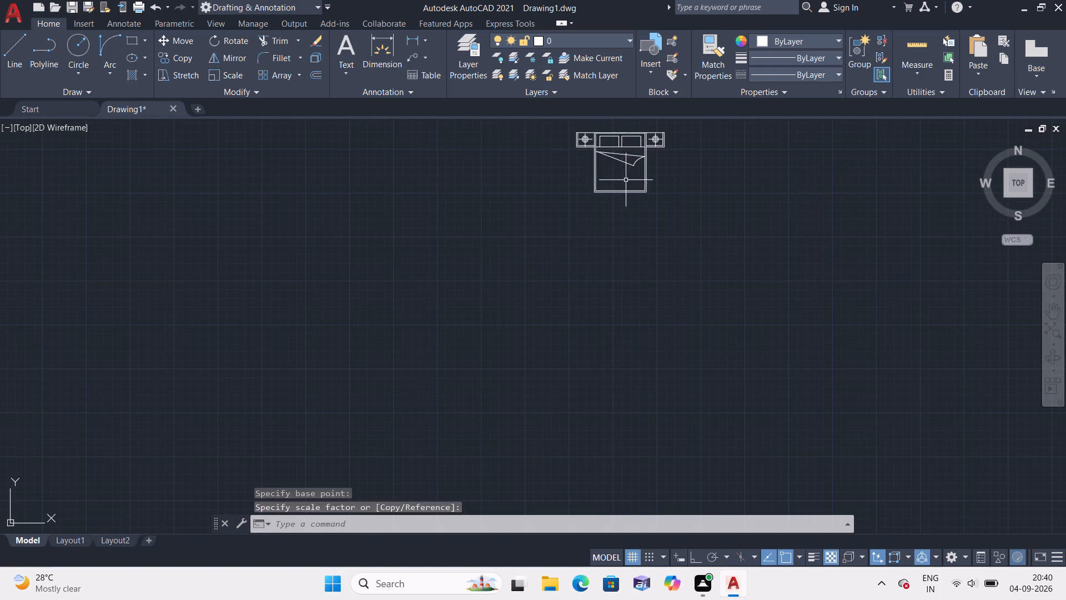
Move the scaled double bed with its side tables by its headboard midpoint into the northwest room, against the north wall's inner face.
click(567, 124)
click(733, 210)
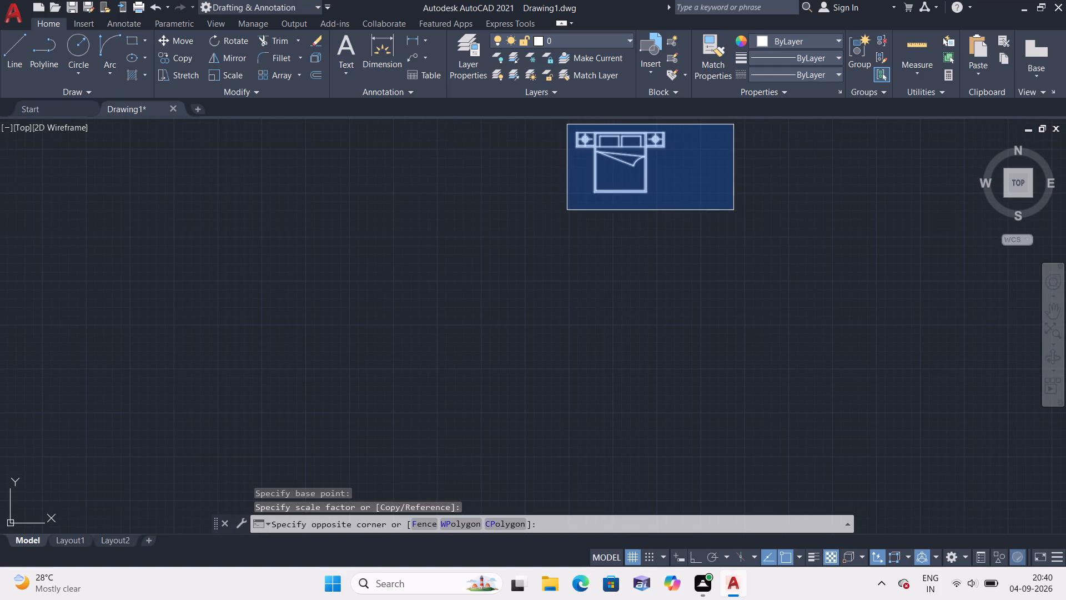
click(178, 34)
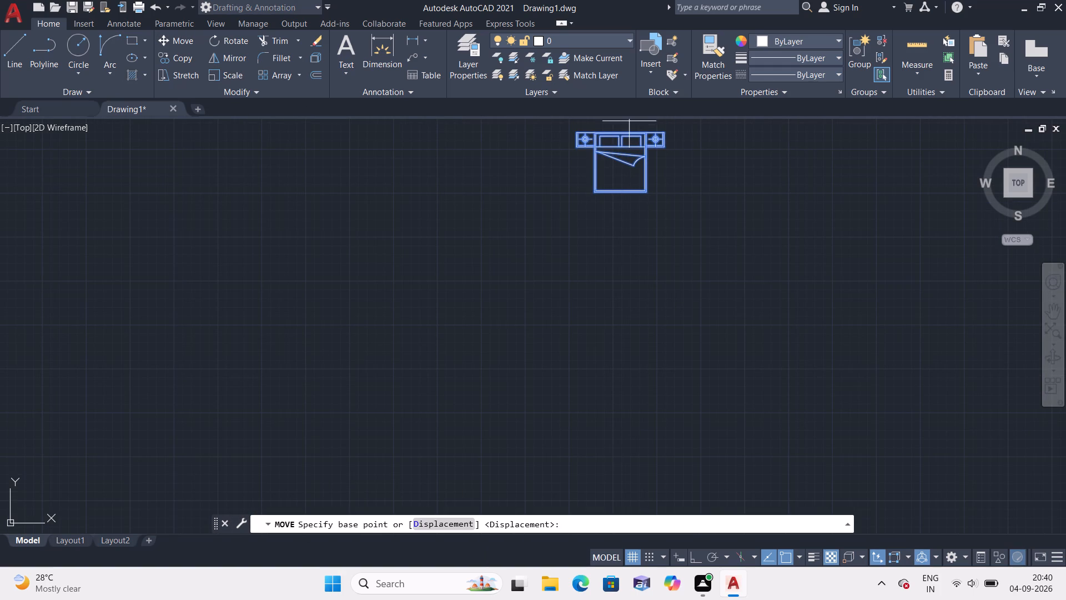
click(619, 132)
scroll(356, 289, down, 2)
middle_drag(334, 329, 487, 187)
scroll(420, 259, up, 1)
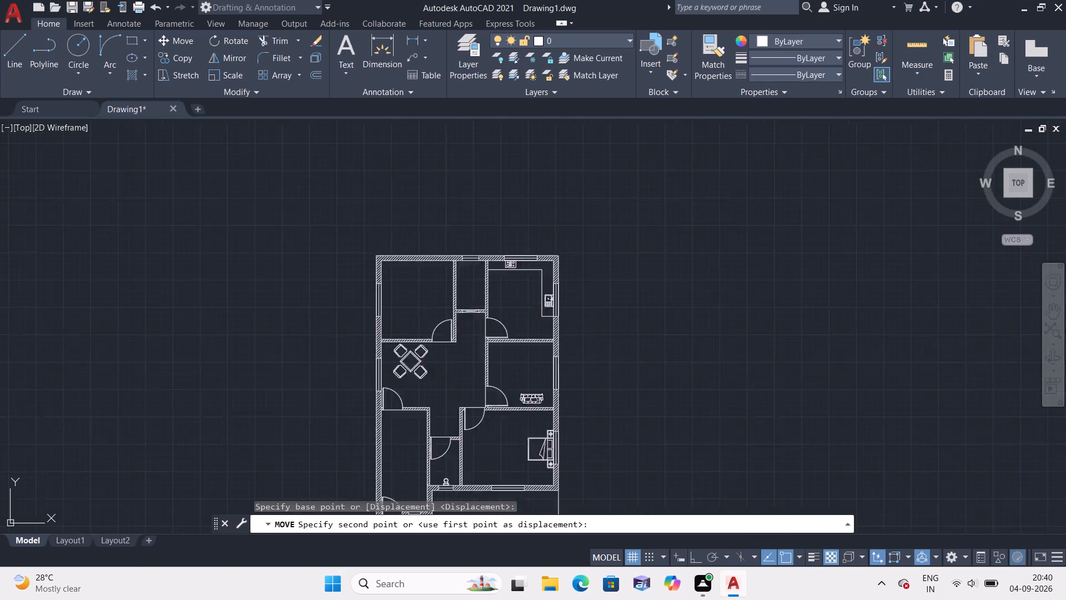
scroll(420, 259, up, 4)
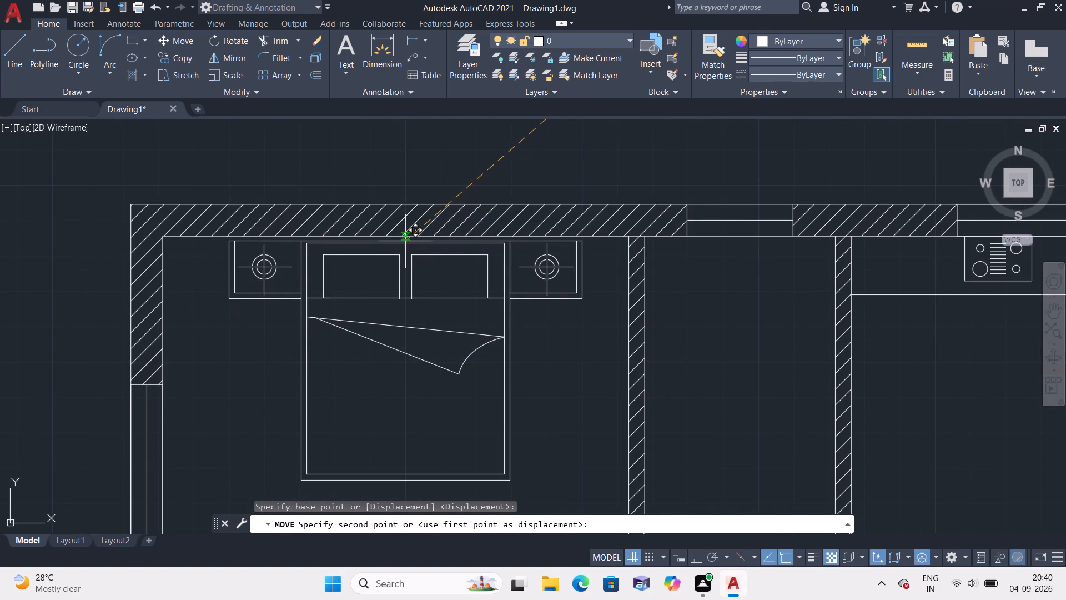
scroll(405, 241, up, 3)
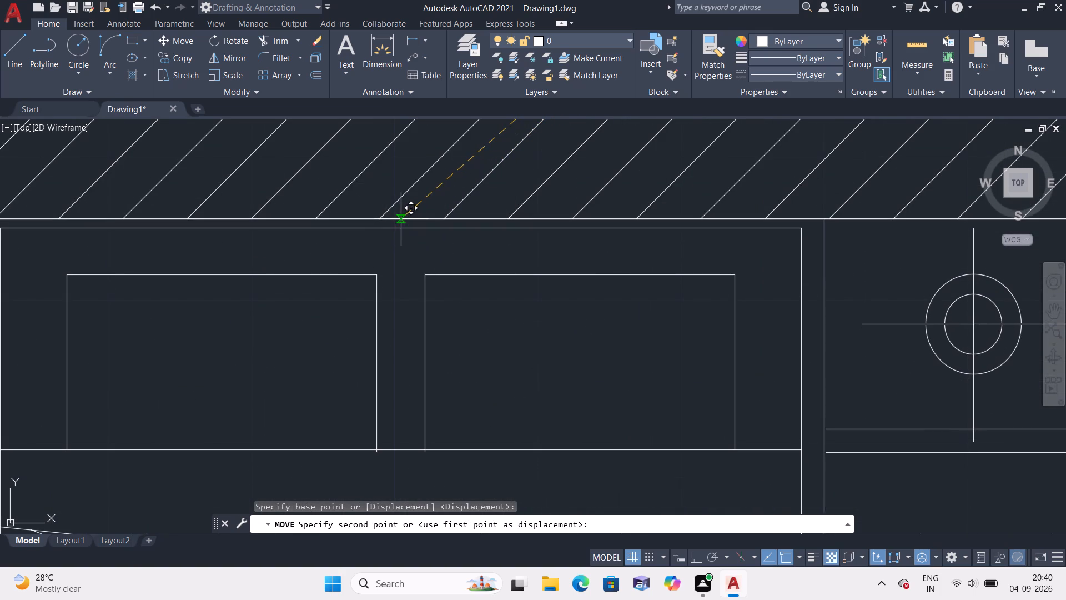
click(401, 218)
scroll(399, 253, down, 4)
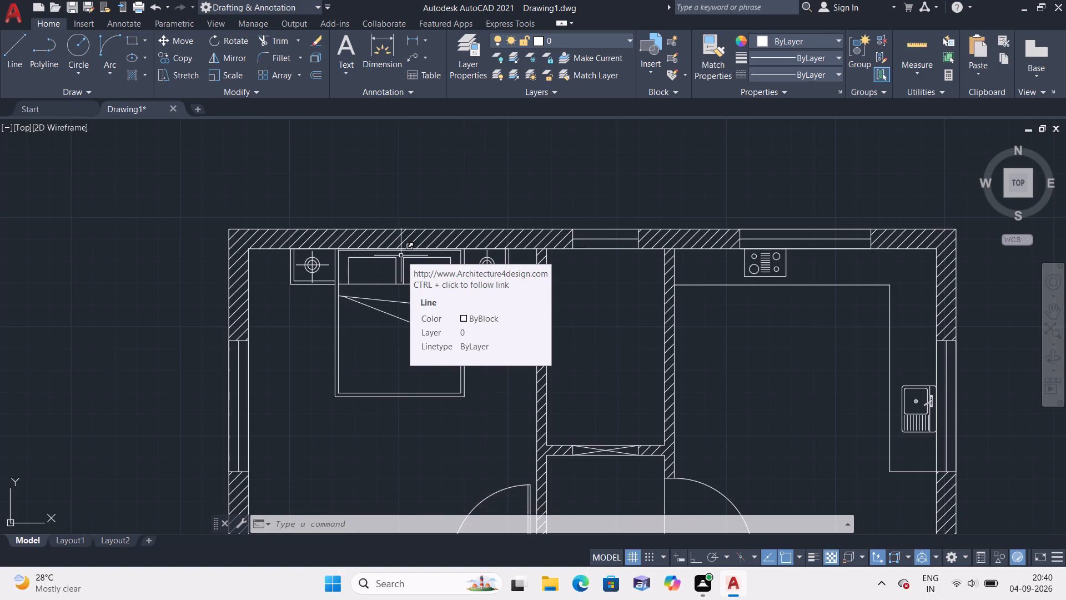
Move the northwest bedroom's double bed and both side tables west along the north wall's inner face, closer to the room's west wall.
scroll(410, 259, up, 2)
scroll(436, 292, down, 2)
scroll(460, 322, up, 2)
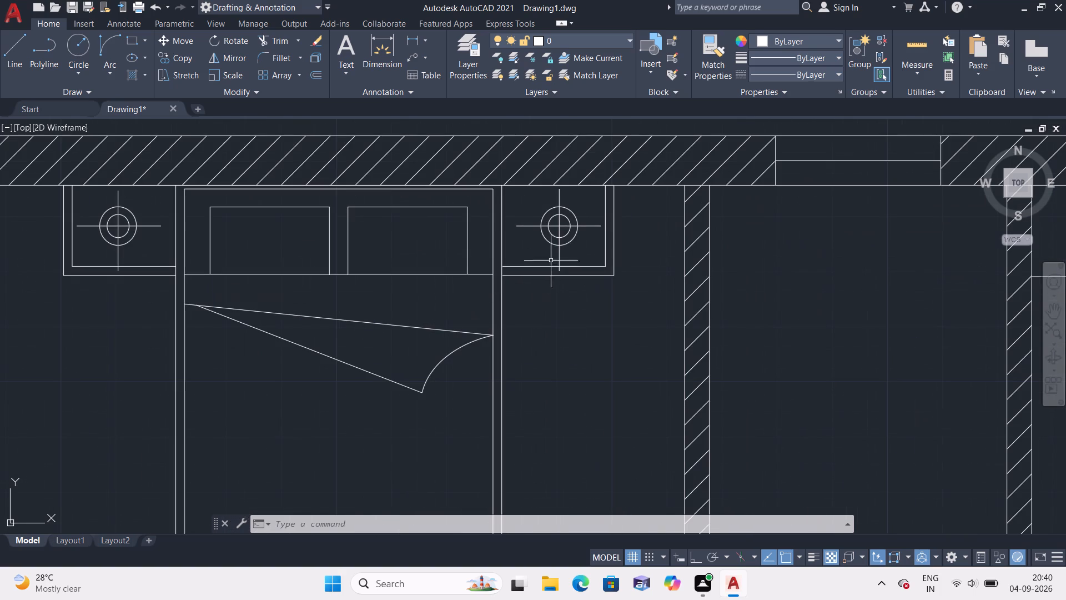
click(630, 212)
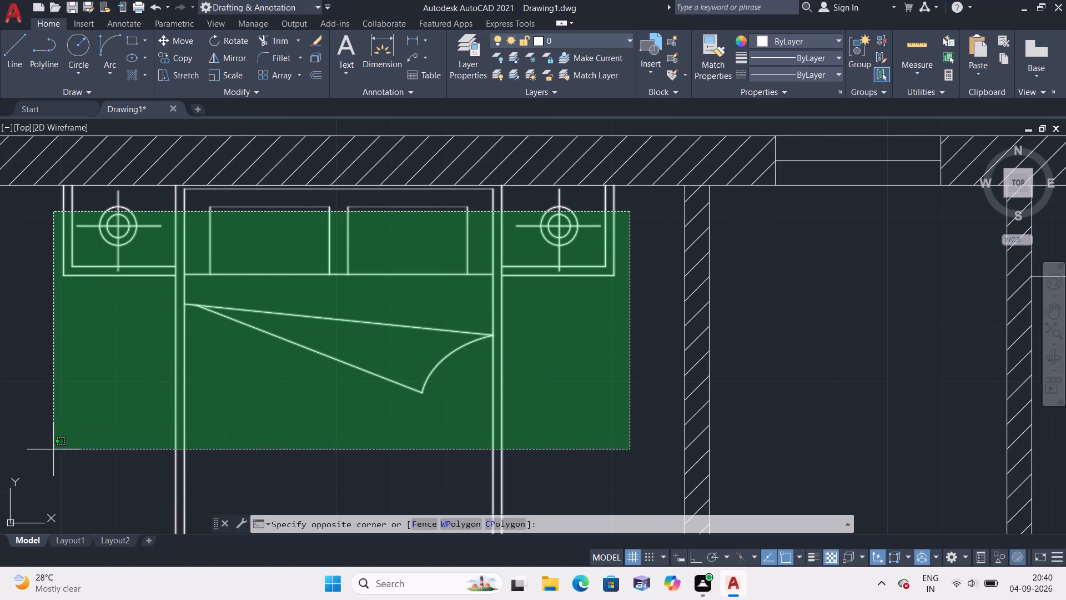
middle_drag(65, 456, 104, 374)
click(94, 489)
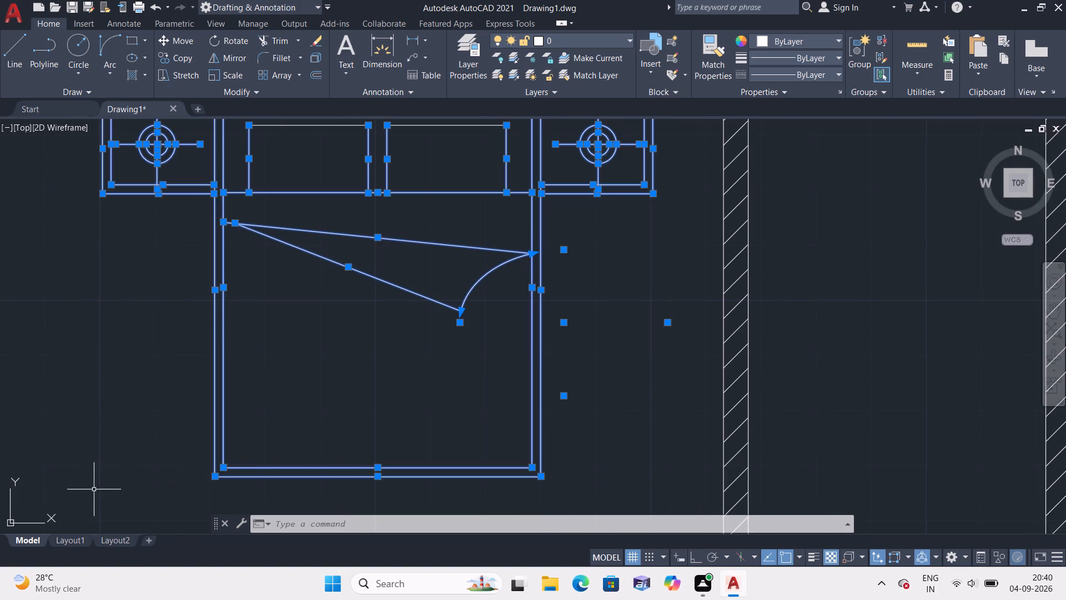
middle_drag(115, 409, 107, 522)
scroll(109, 509, down, 1)
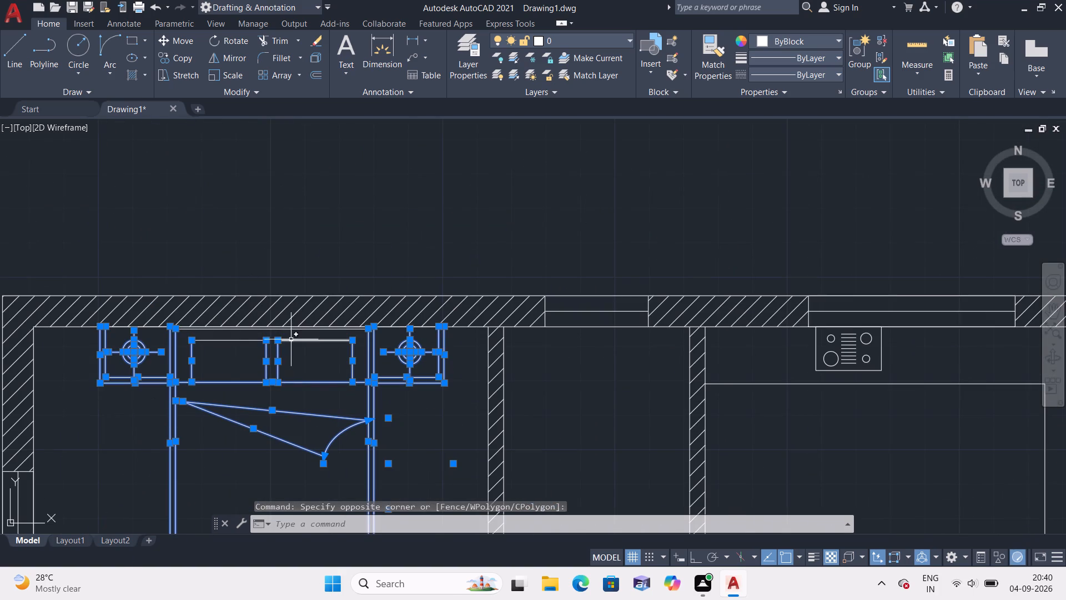
click(291, 338)
click(228, 341)
scroll(229, 329, up, 3)
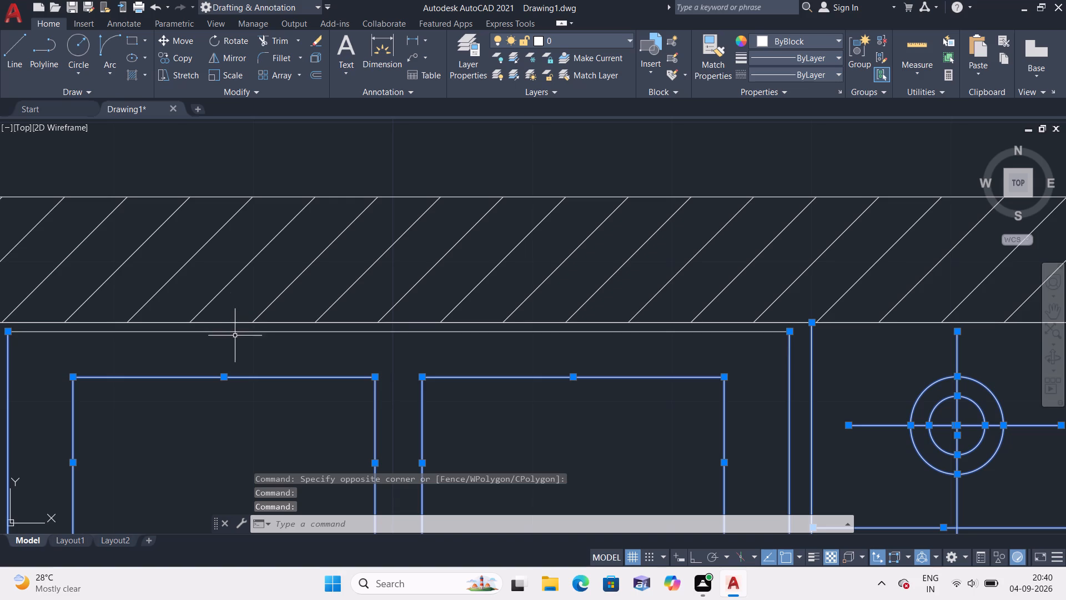
click(235, 333)
scroll(261, 349, down, 1)
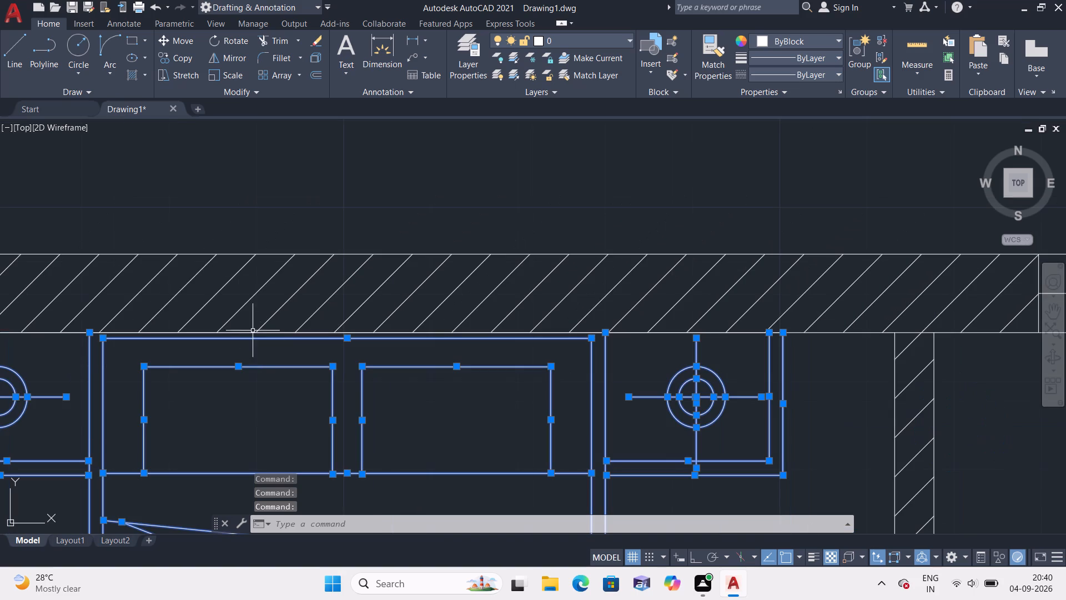
click(242, 333)
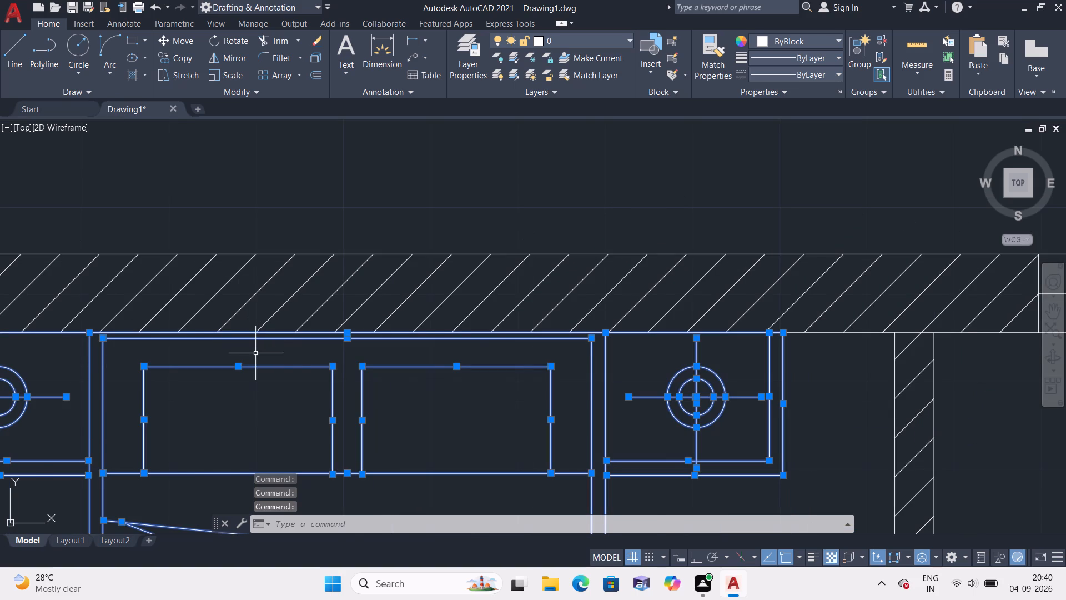
scroll(260, 366, down, 1)
click(170, 37)
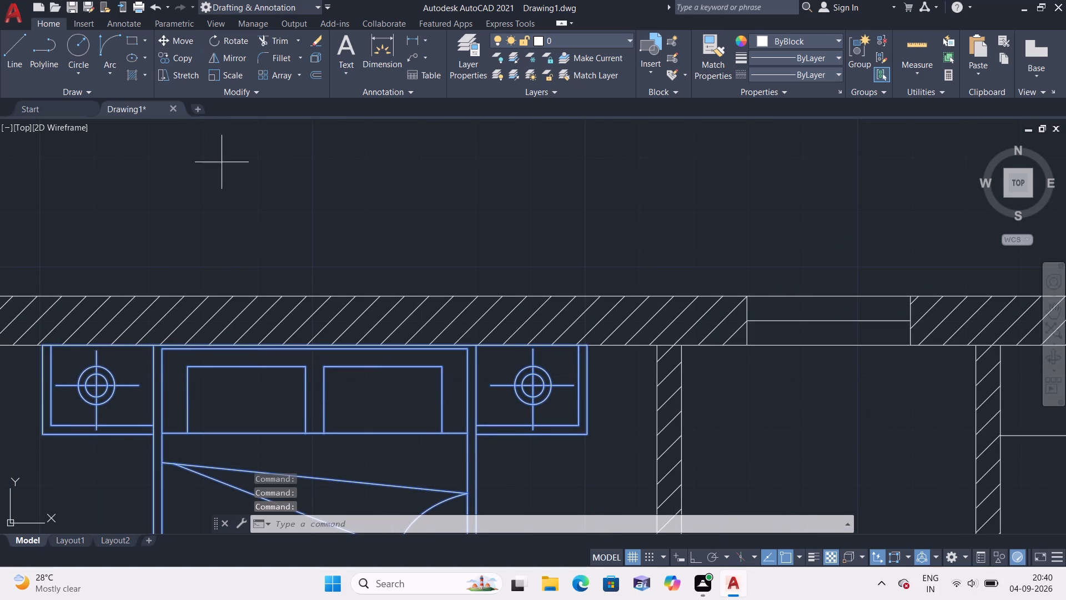
scroll(300, 356, up, 1)
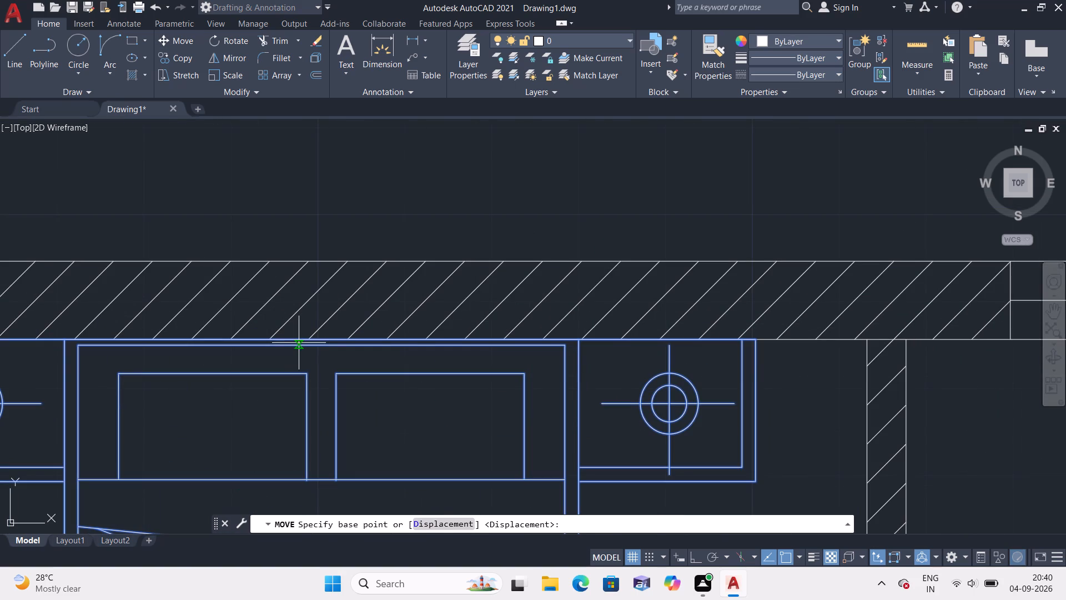
click(298, 340)
scroll(263, 333, down, 1)
middle_drag(299, 351, 402, 325)
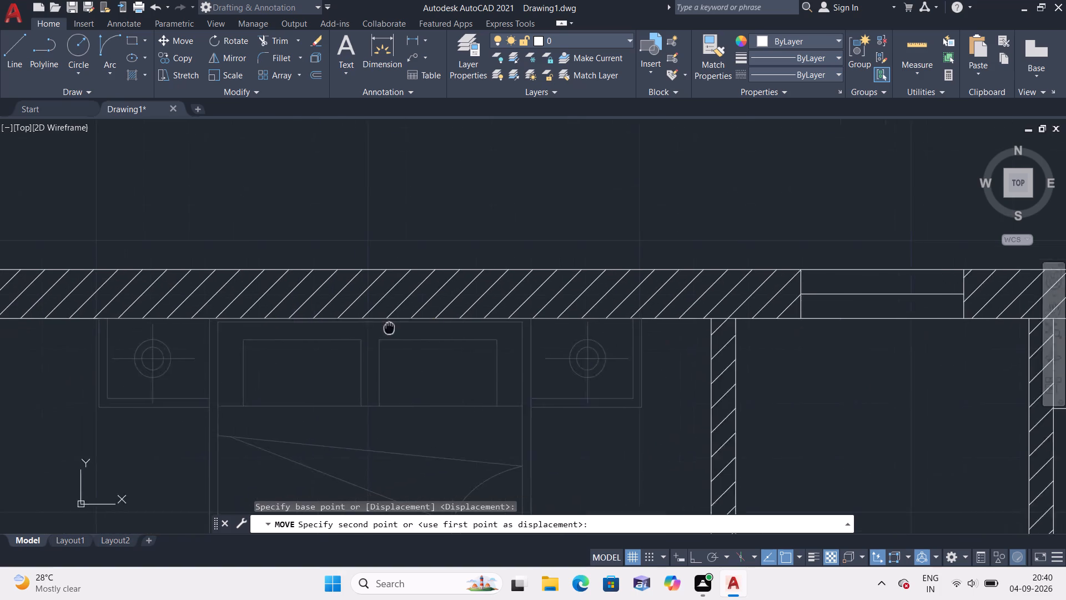
middle_drag(402, 325, 425, 321)
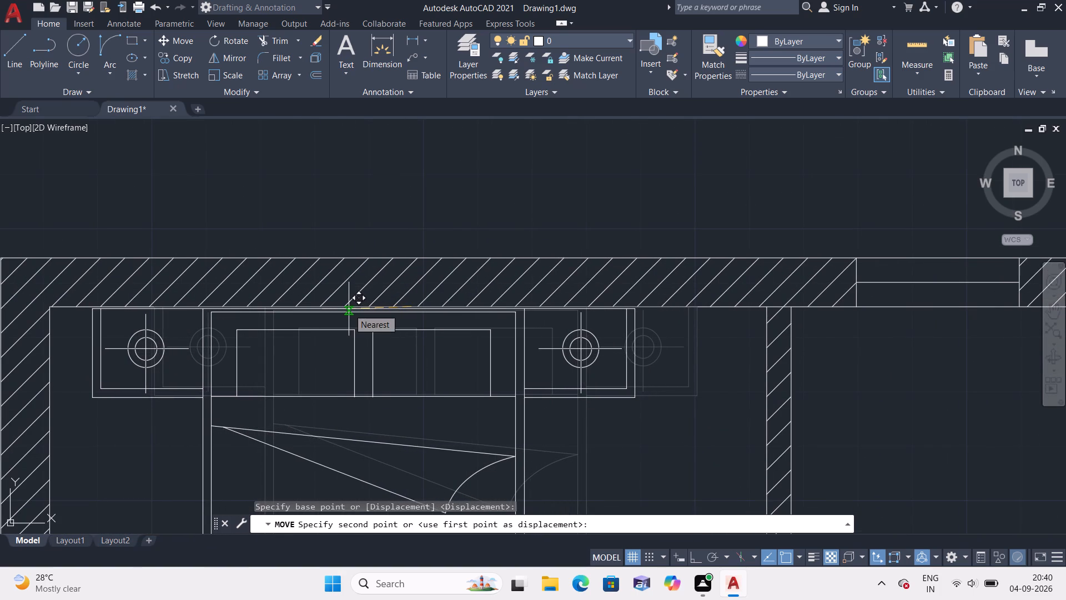
scroll(349, 309, up, 2)
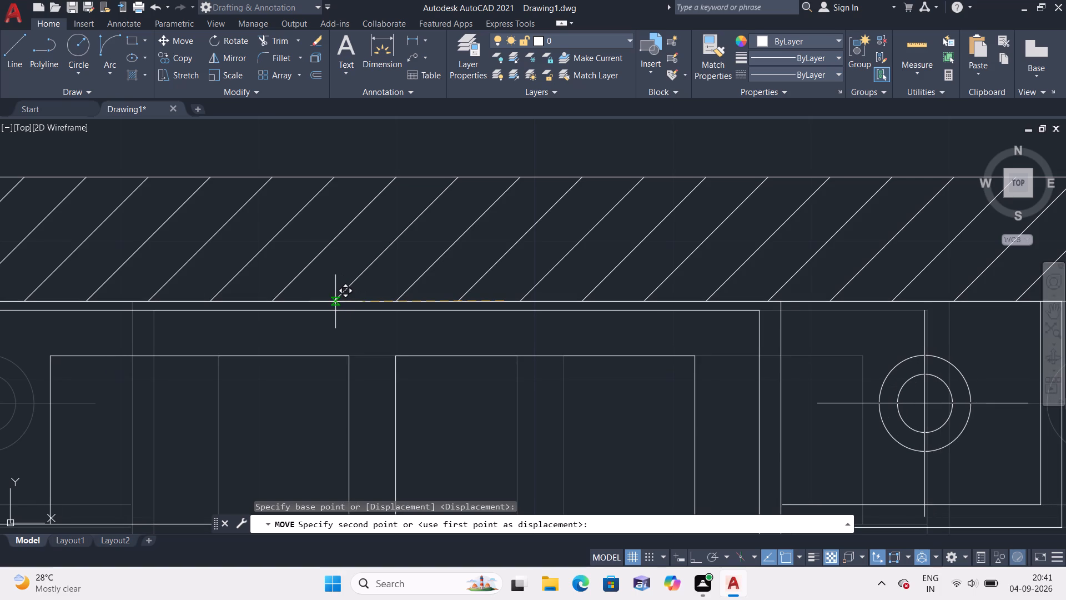
click(335, 302)
scroll(385, 341, down, 2)
scroll(471, 398, down, 1)
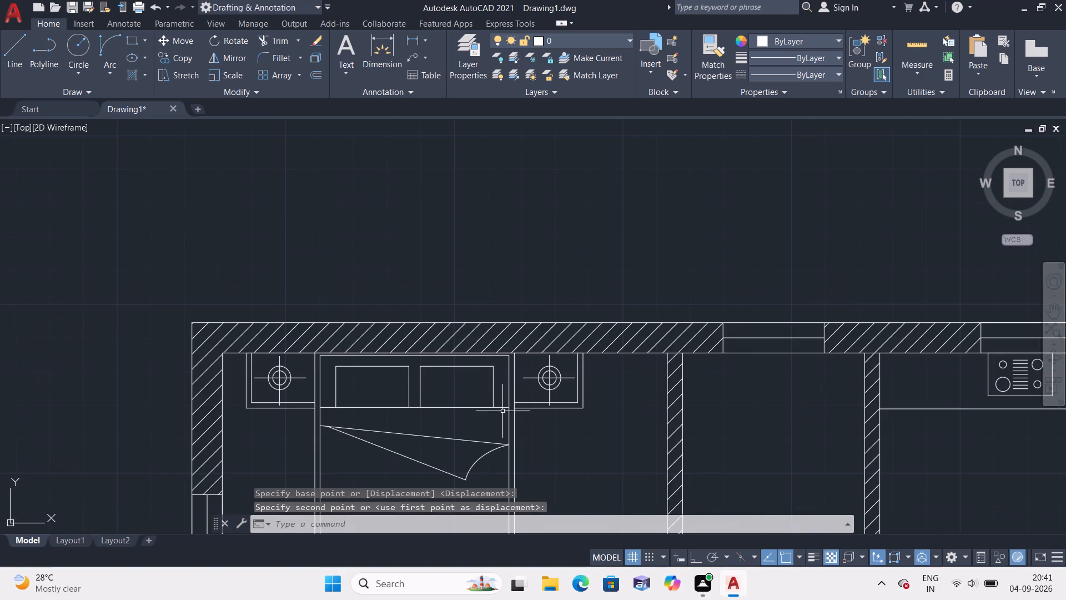
Move the sofa from the middle east room into the southeast room, between the door and the bed.
middle_drag(521, 418, 484, 389)
scroll(486, 392, down, 1)
middle_drag(528, 433, 544, 276)
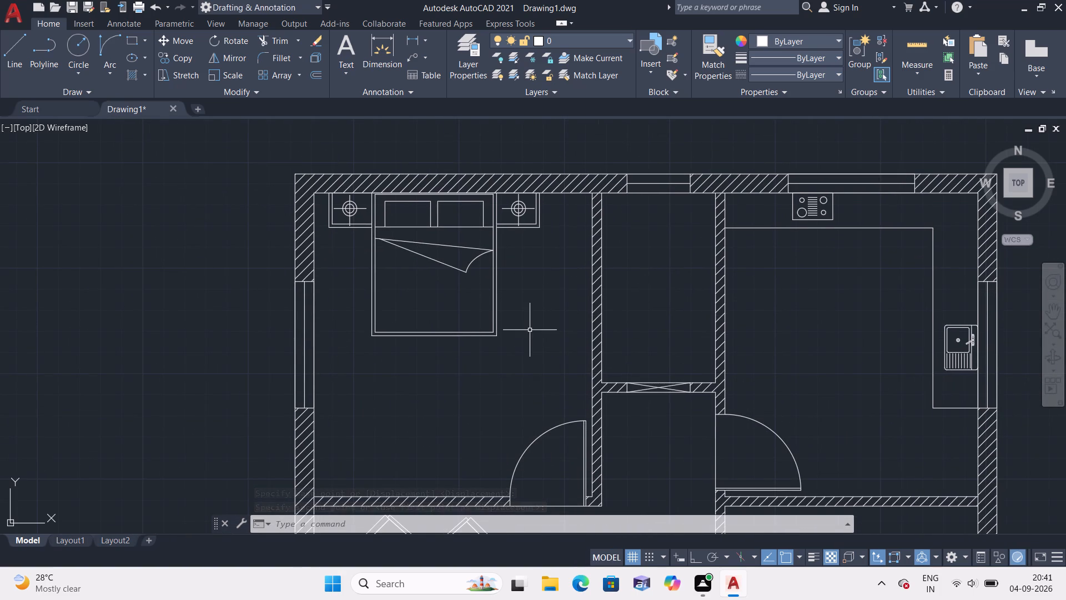
scroll(530, 330, down, 1)
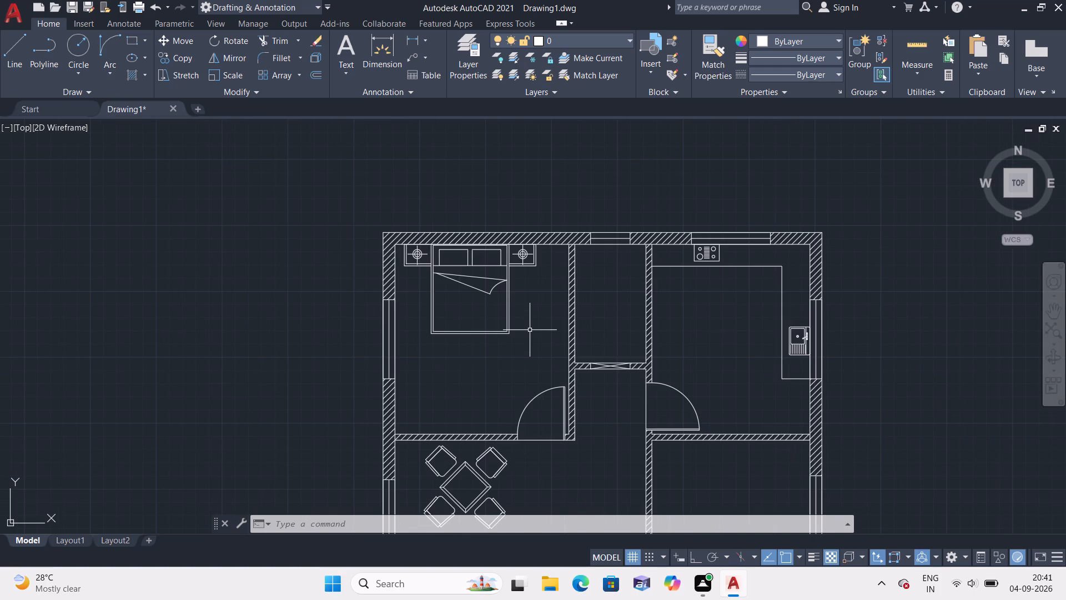
middle_drag(523, 306, 510, 204)
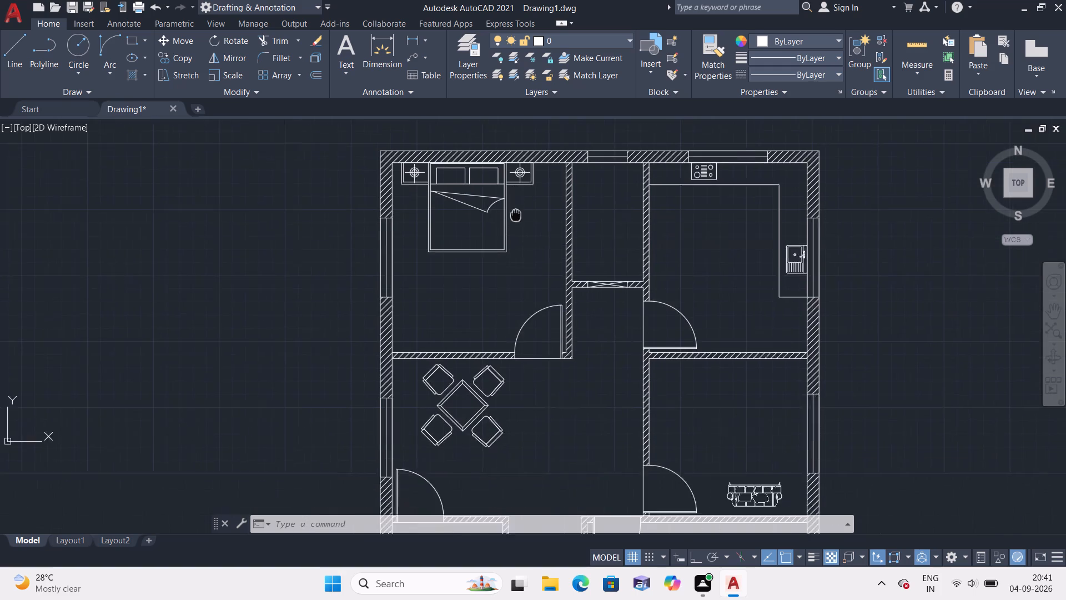
middle_drag(510, 204, 507, 201)
scroll(612, 372, down, 1)
middle_drag(587, 355, 536, 194)
scroll(536, 194, down, 1)
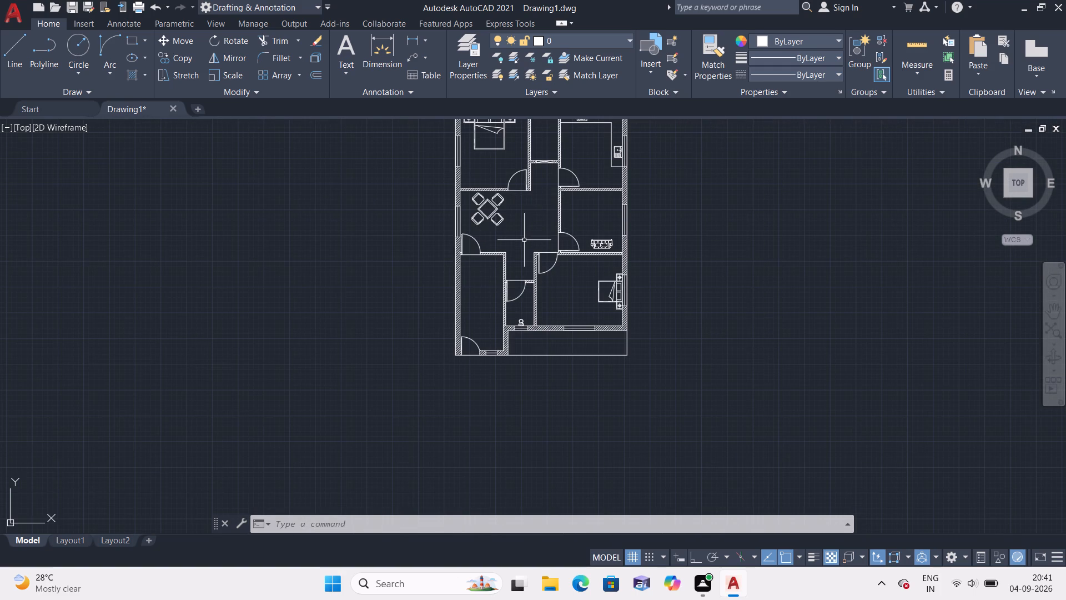
scroll(524, 240, up, 1)
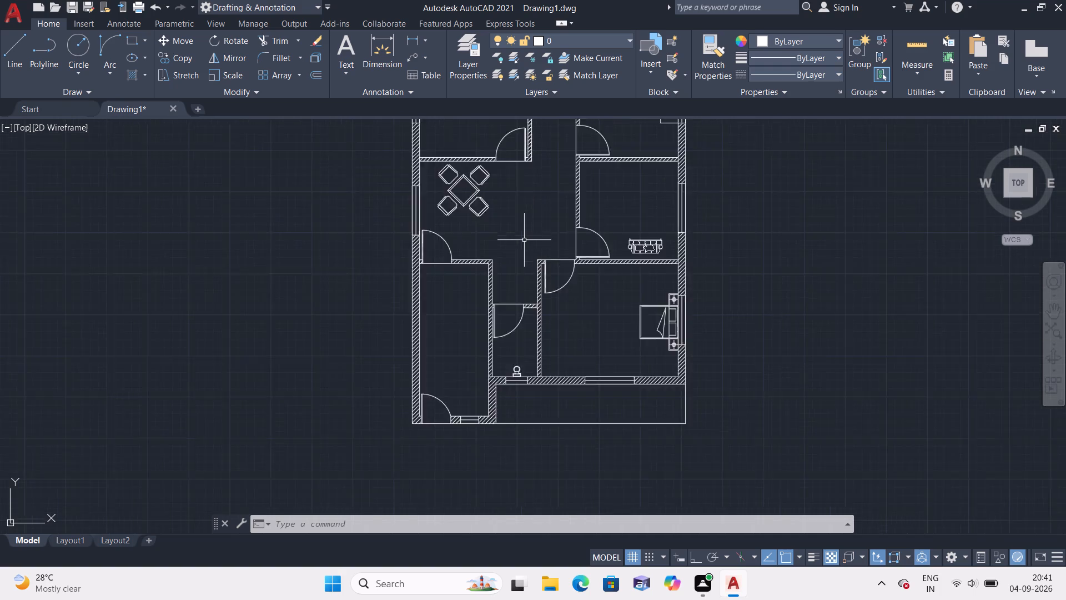
scroll(524, 240, up, 1)
middle_drag(665, 296, 556, 308)
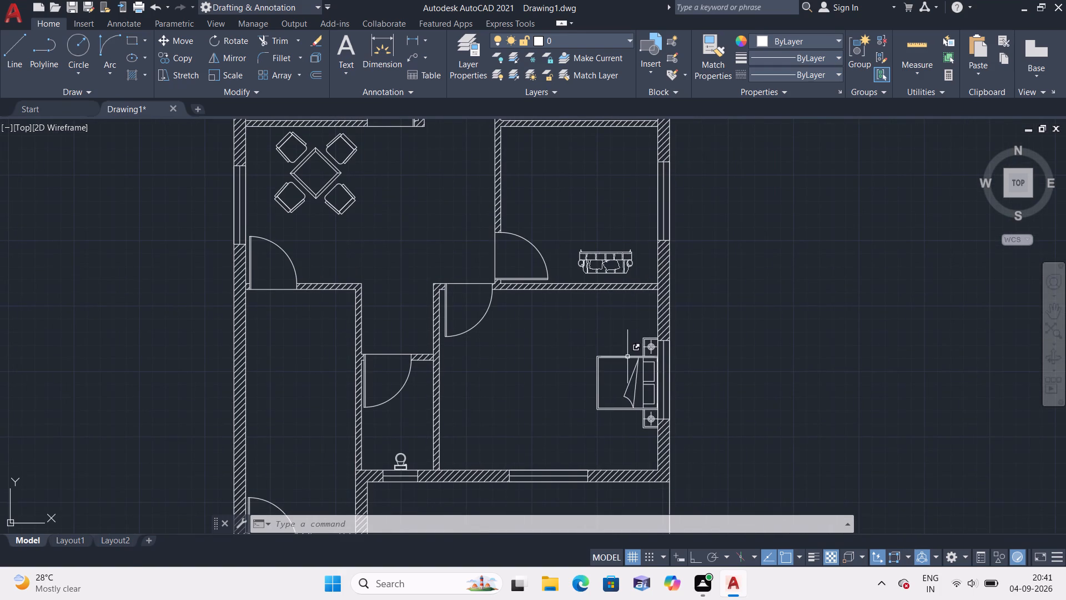
scroll(633, 359, up, 2)
middle_drag(633, 359, 582, 324)
scroll(581, 328, down, 2)
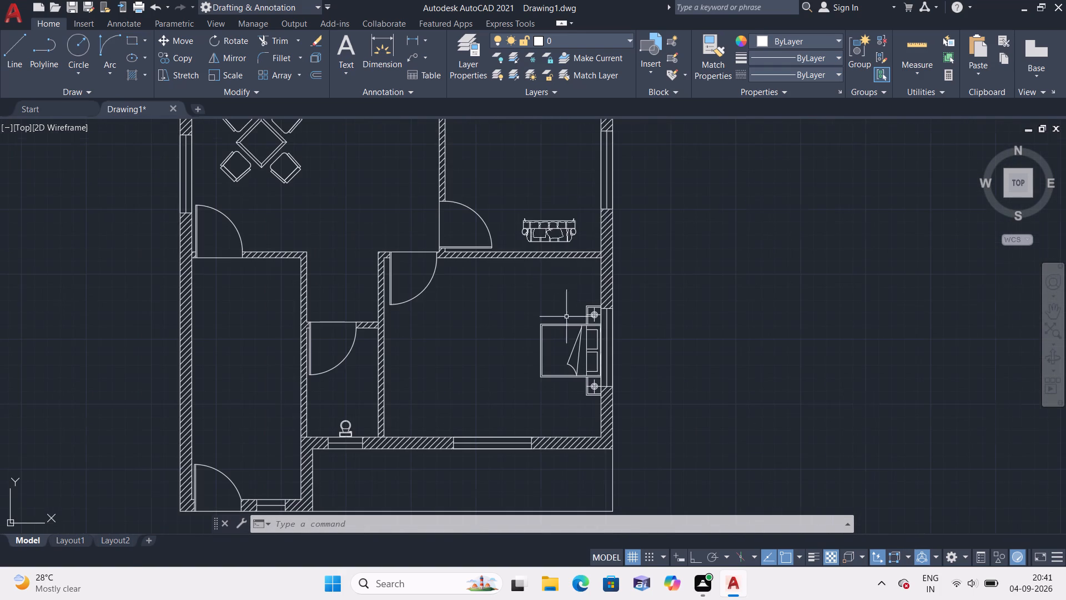
scroll(544, 227, up, 2)
drag(477, 197, 480, 212)
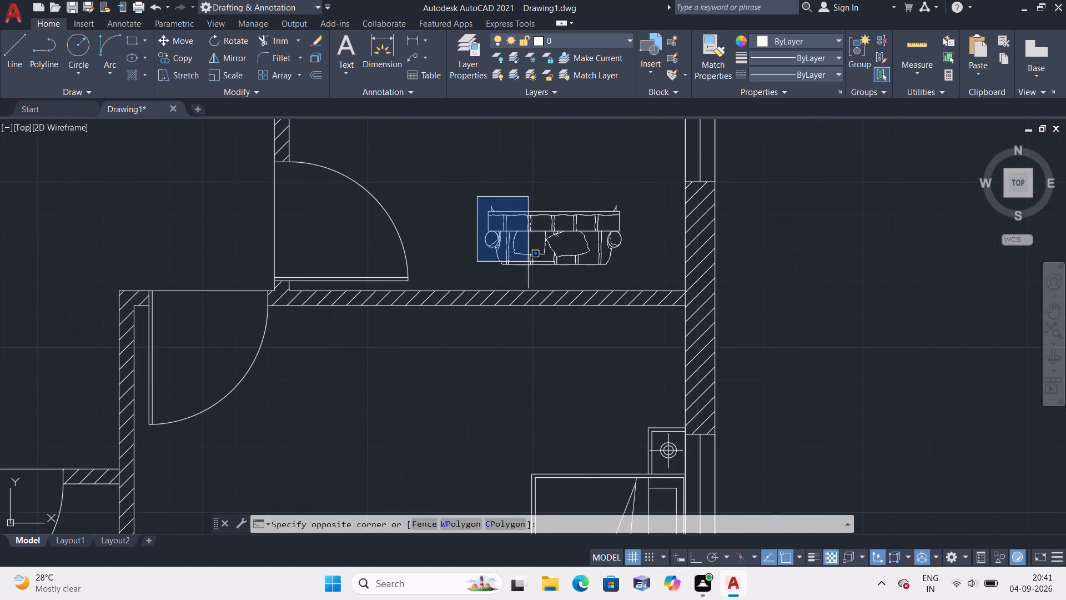
click(630, 274)
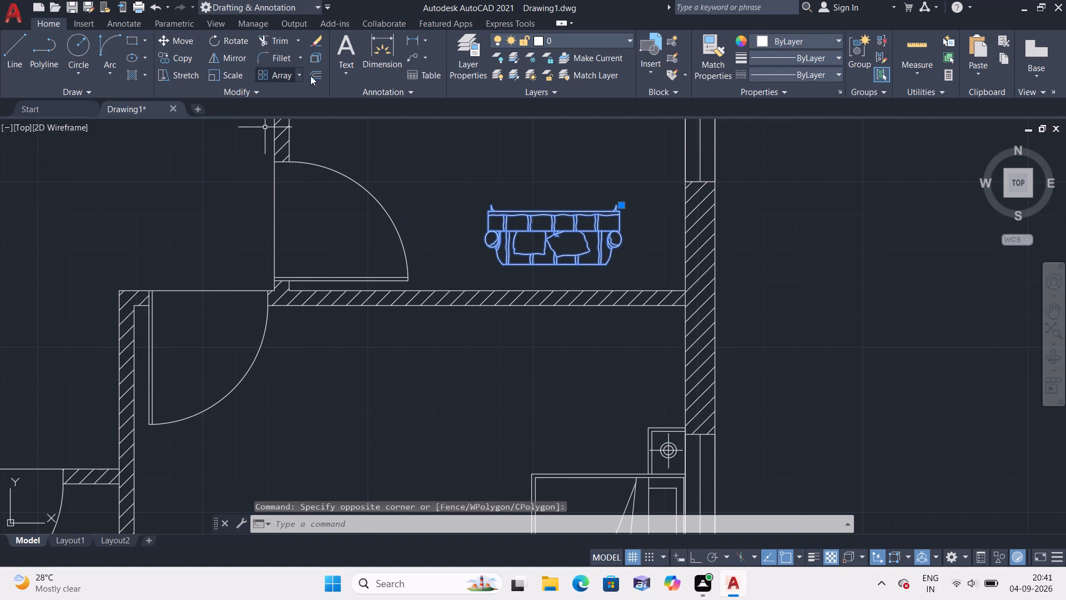
click(624, 205)
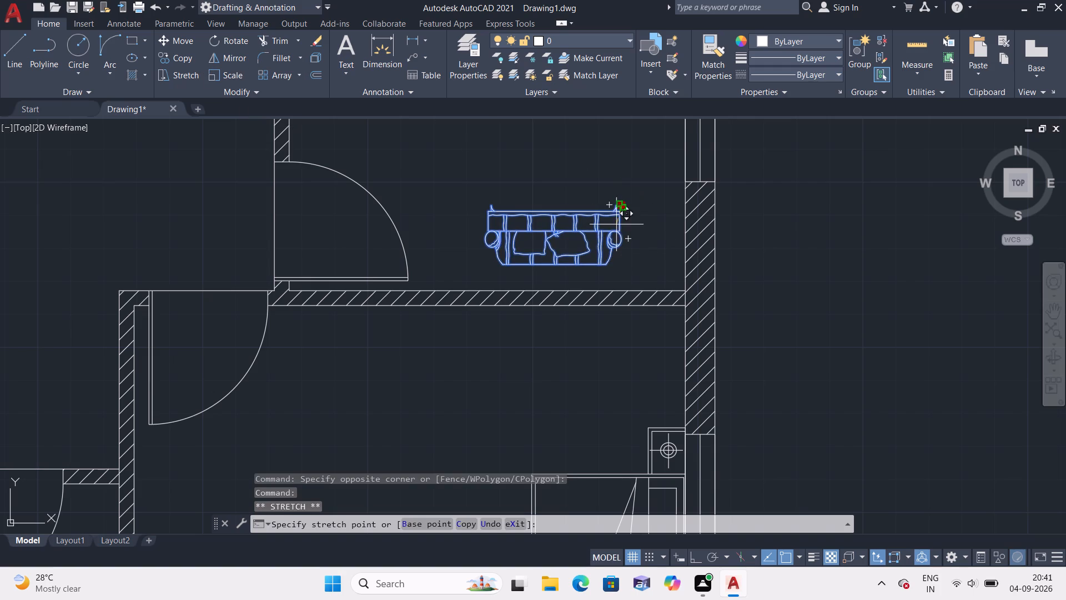
click(430, 399)
scroll(505, 407, down, 1)
middle_drag(525, 417, 539, 259)
key(Escape)
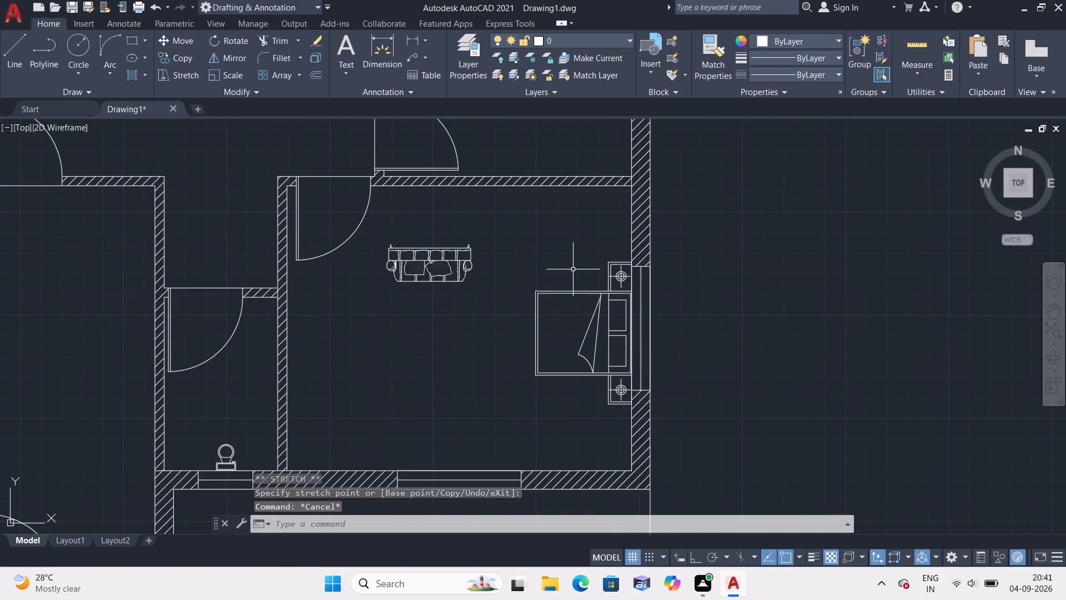
Move the southeast room's bed with both side tables by its headboard edge into the middle east room, against the window in the east wall.
scroll(573, 269, up, 3)
scroll(673, 243, down, 2)
middle_drag(659, 224, 622, 145)
click(668, 143)
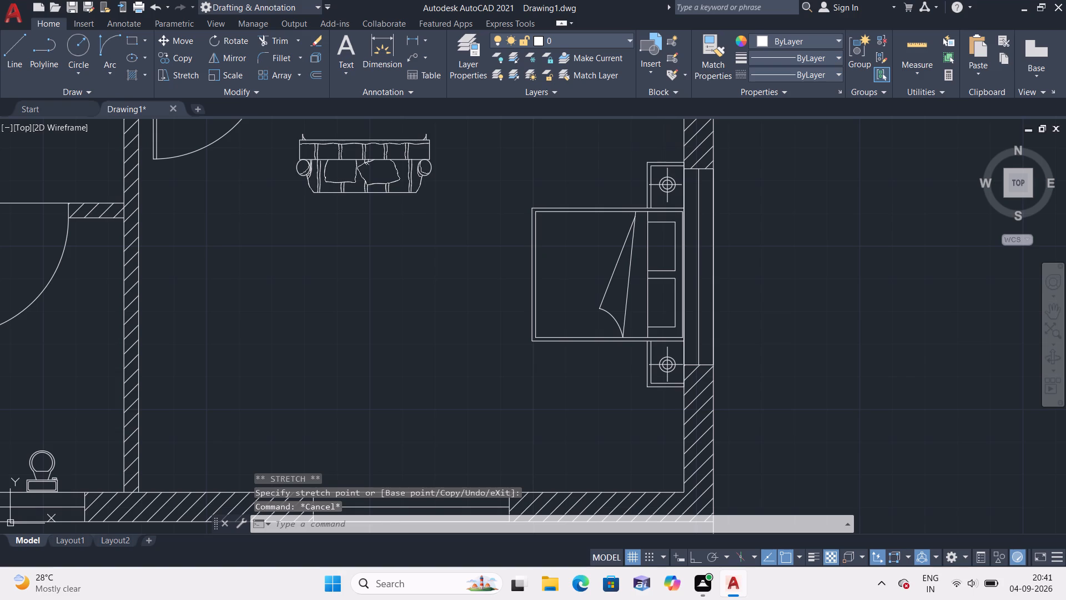
click(506, 407)
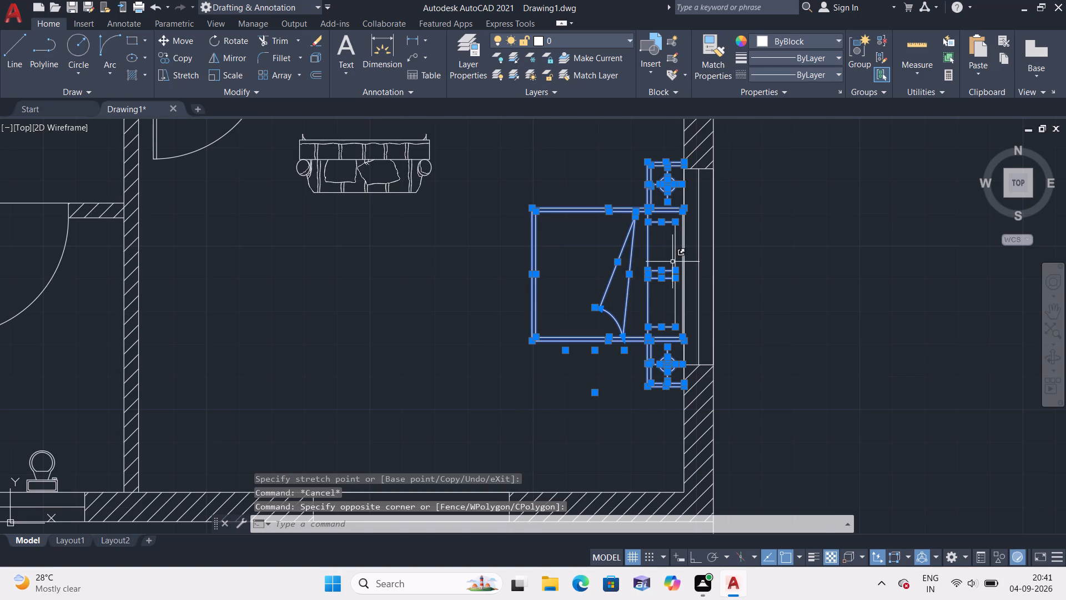
scroll(708, 268, up, 2)
click(623, 237)
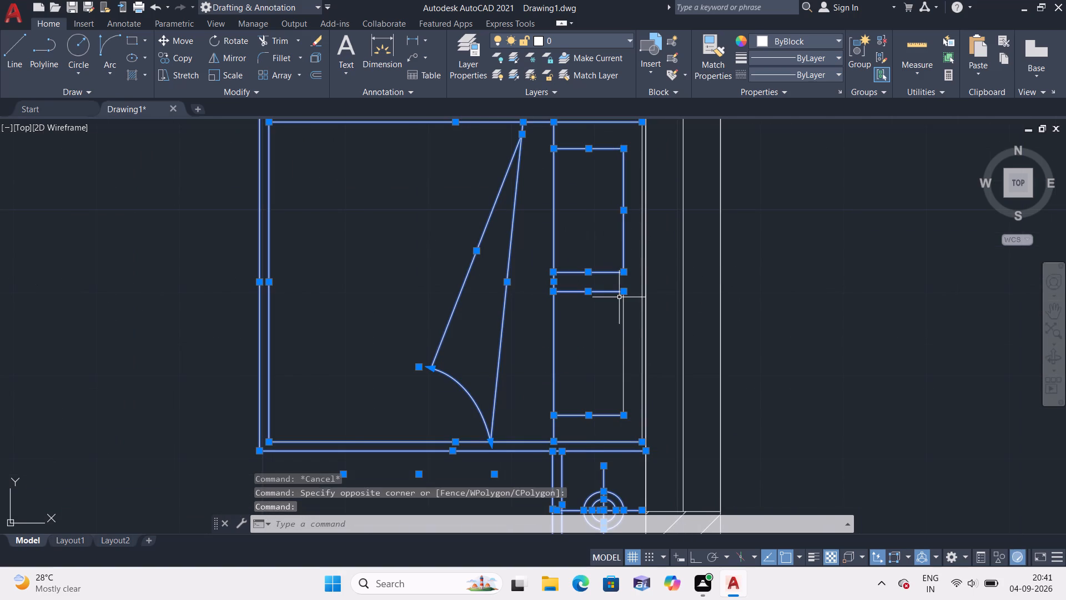
click(625, 336)
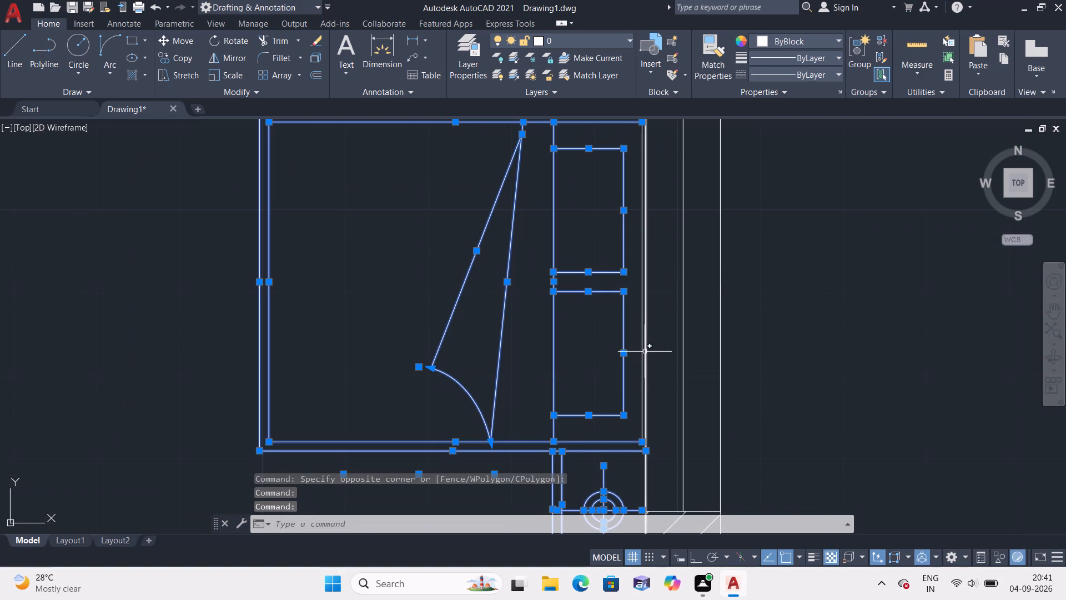
click(641, 353)
click(646, 355)
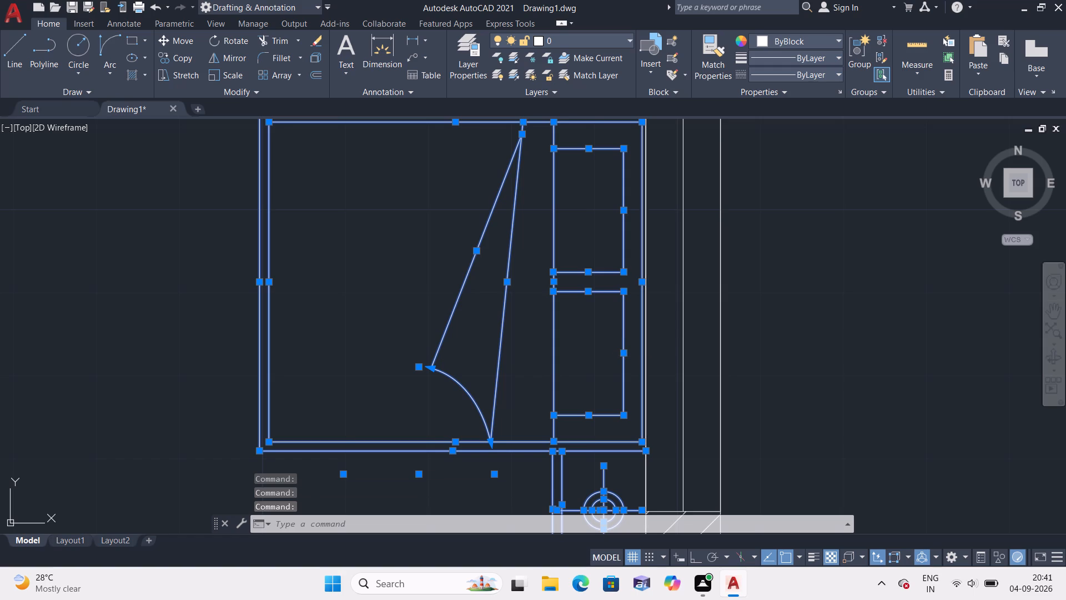
scroll(638, 351, down, 2)
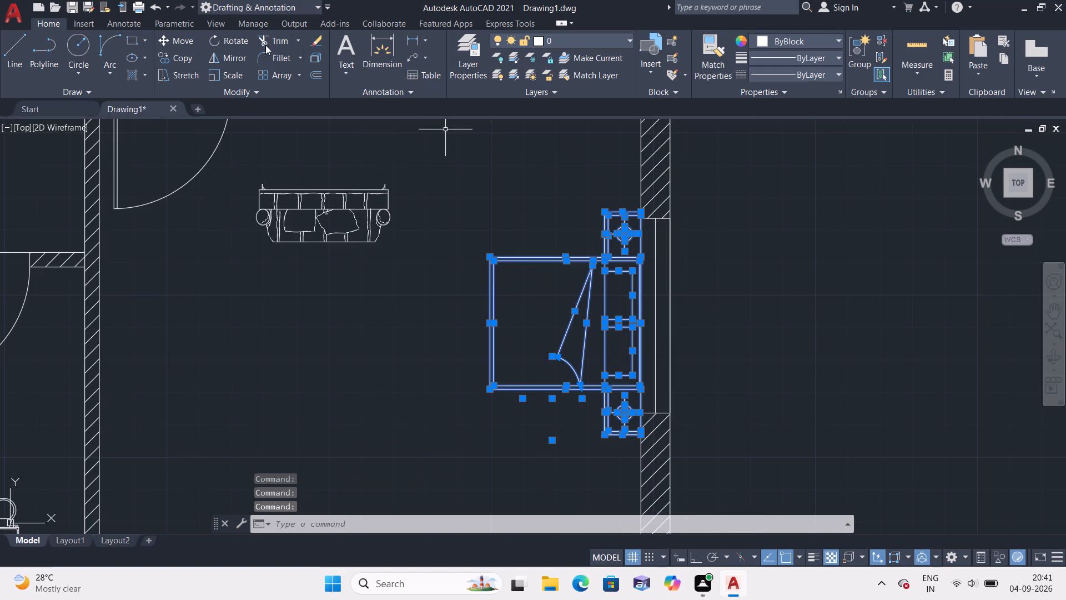
click(188, 38)
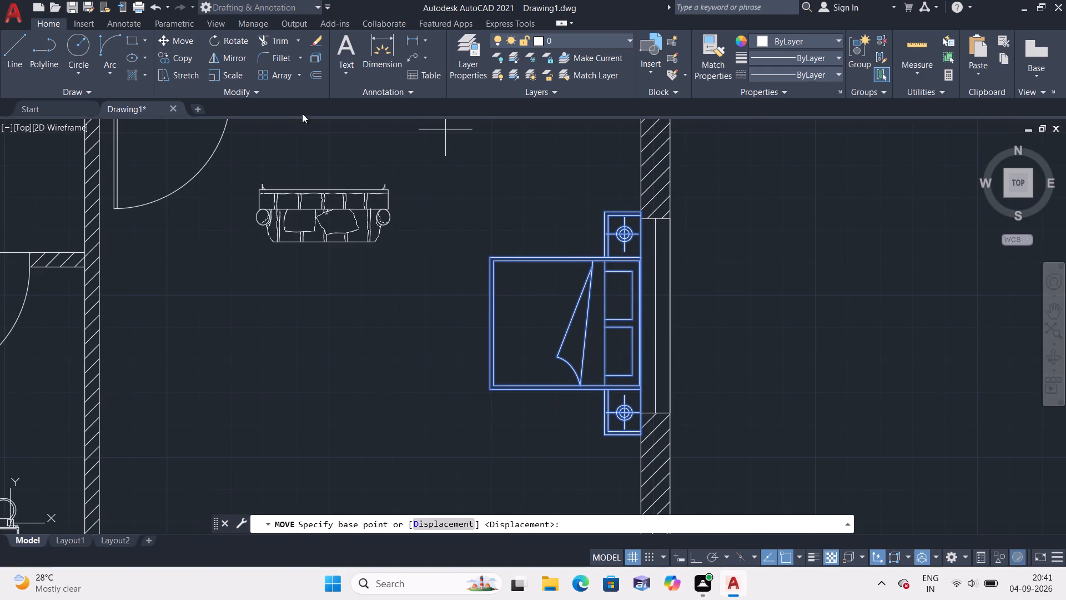
click(642, 314)
scroll(557, 215, down, 1)
middle_drag(566, 290, 557, 408)
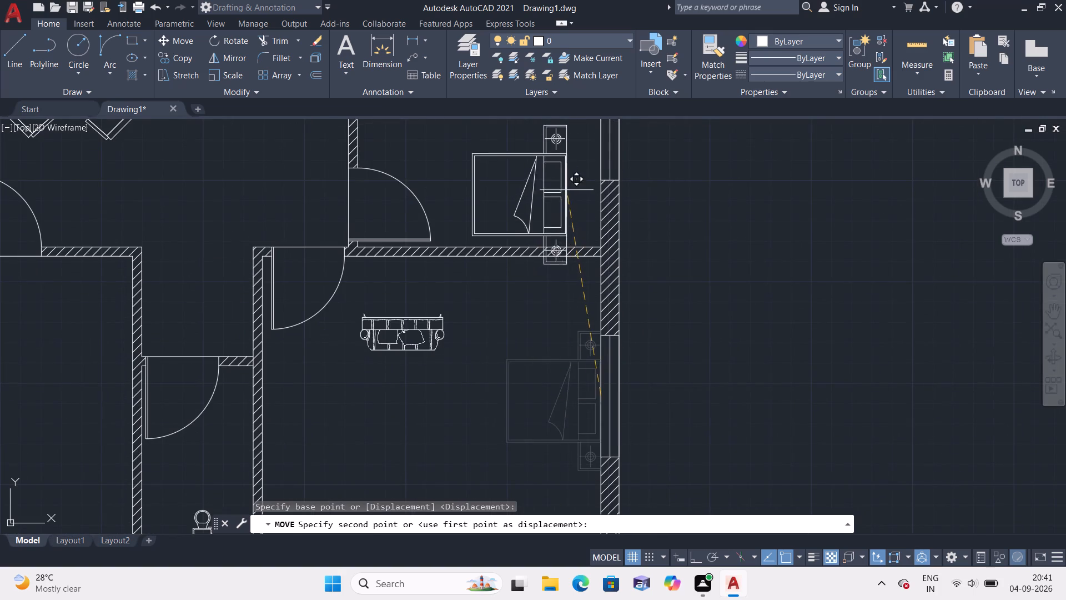
middle_drag(569, 194, 600, 333)
scroll(632, 249, up, 2)
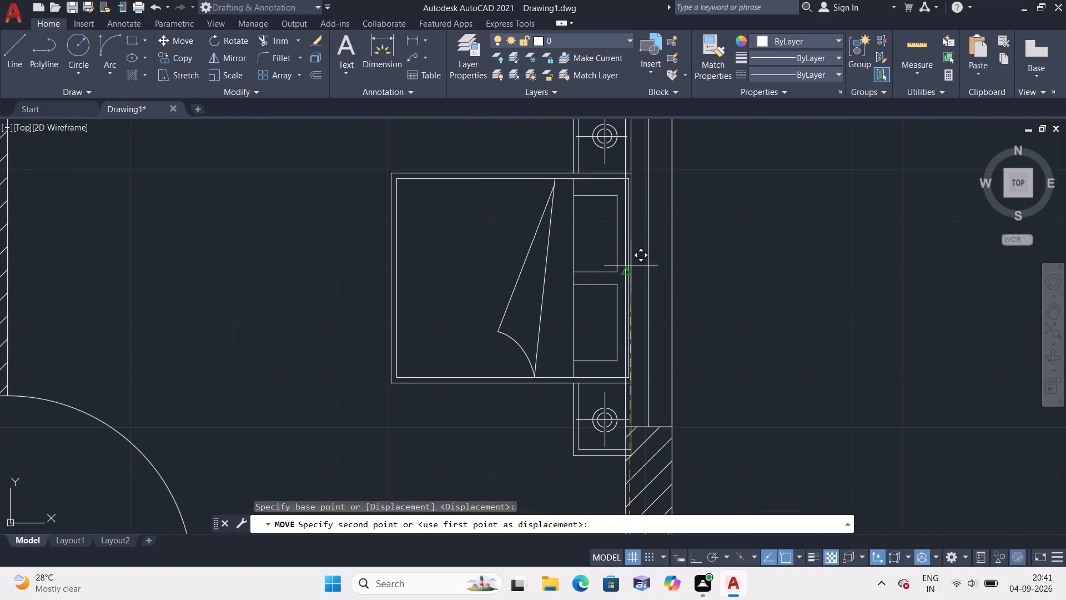
scroll(619, 267, up, 3)
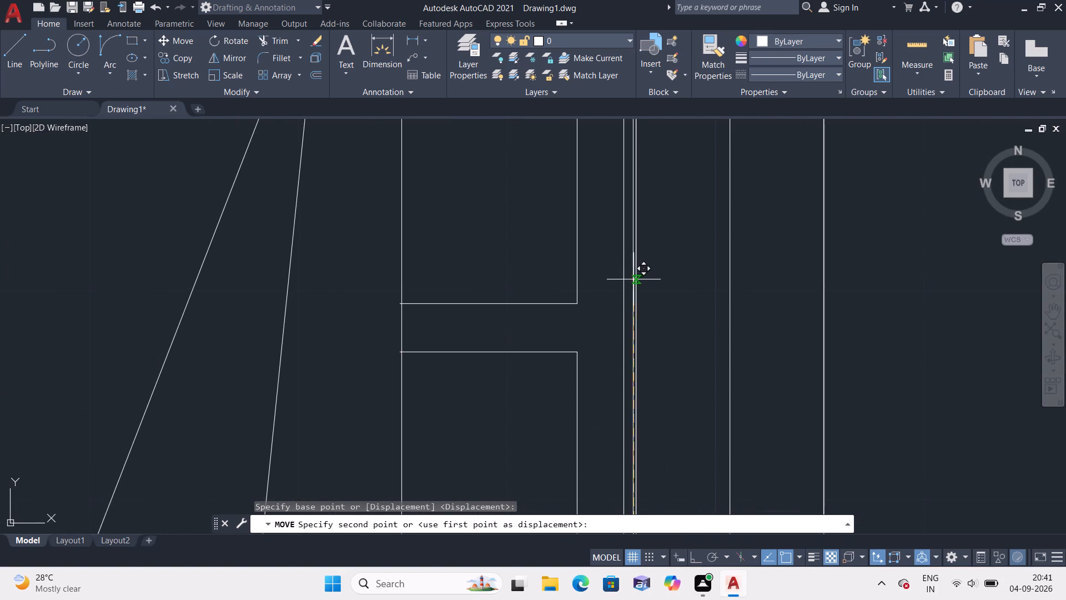
click(635, 292)
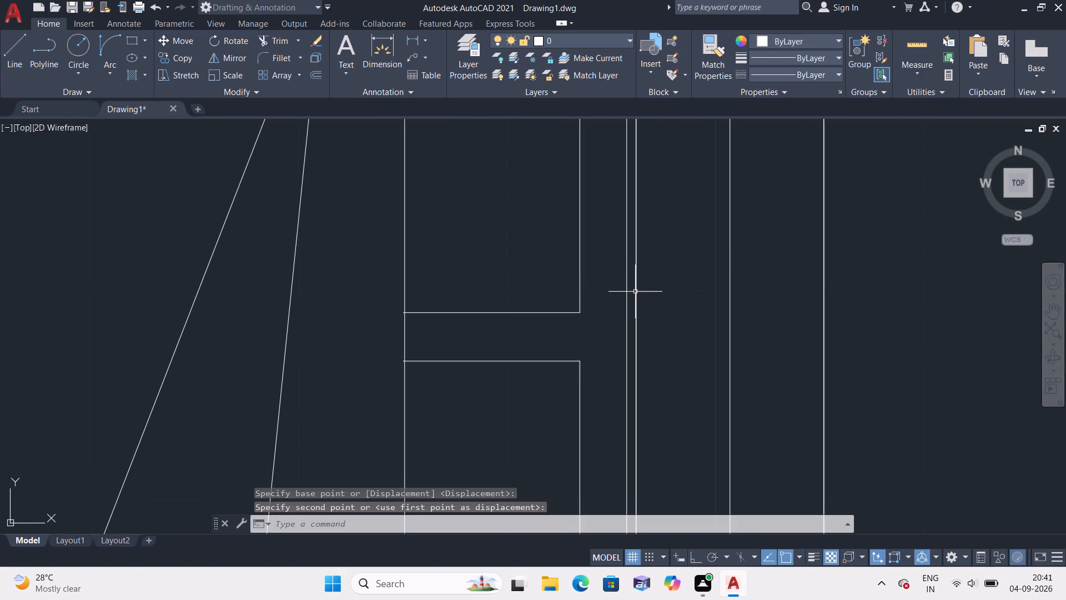
Move the sofa in the southeast room south, just inside the window in the south wall.
scroll(551, 294, down, 6)
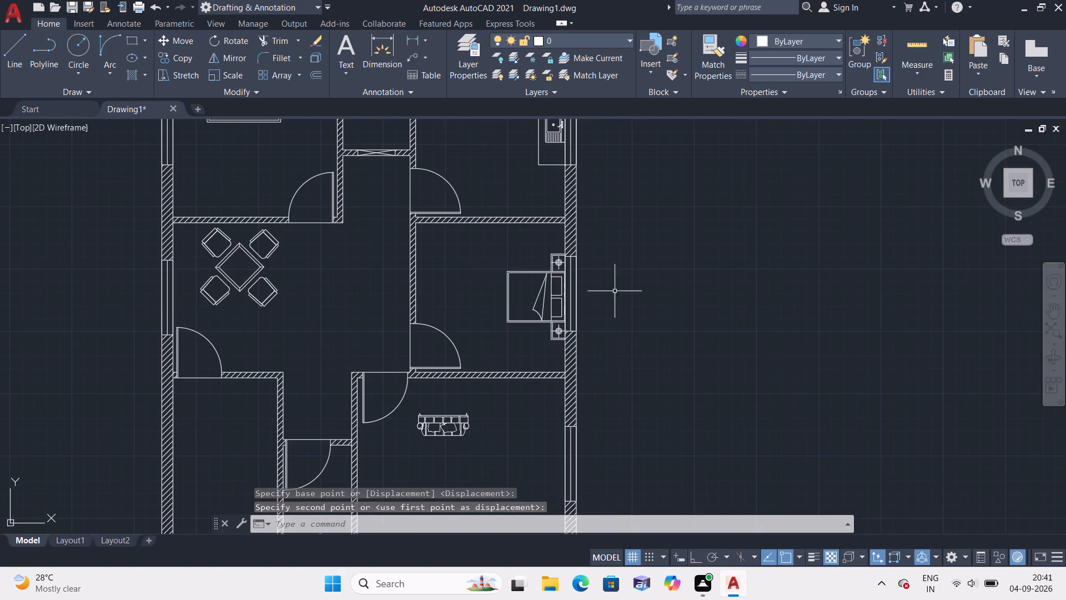
middle_click(627, 288)
scroll(627, 288, down, 1)
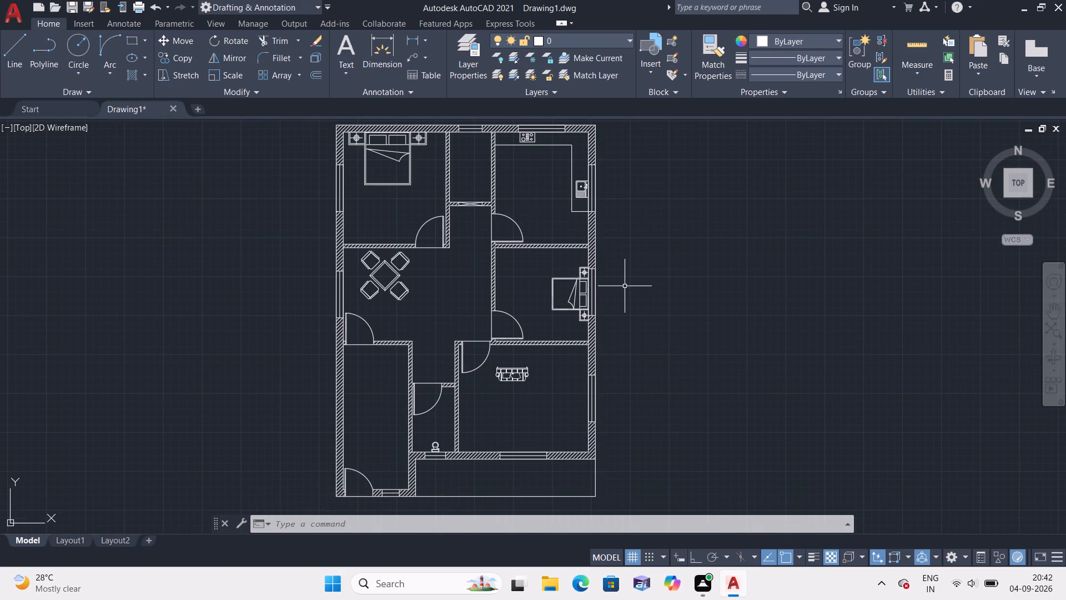
scroll(622, 299, down, 1)
scroll(516, 368, up, 2)
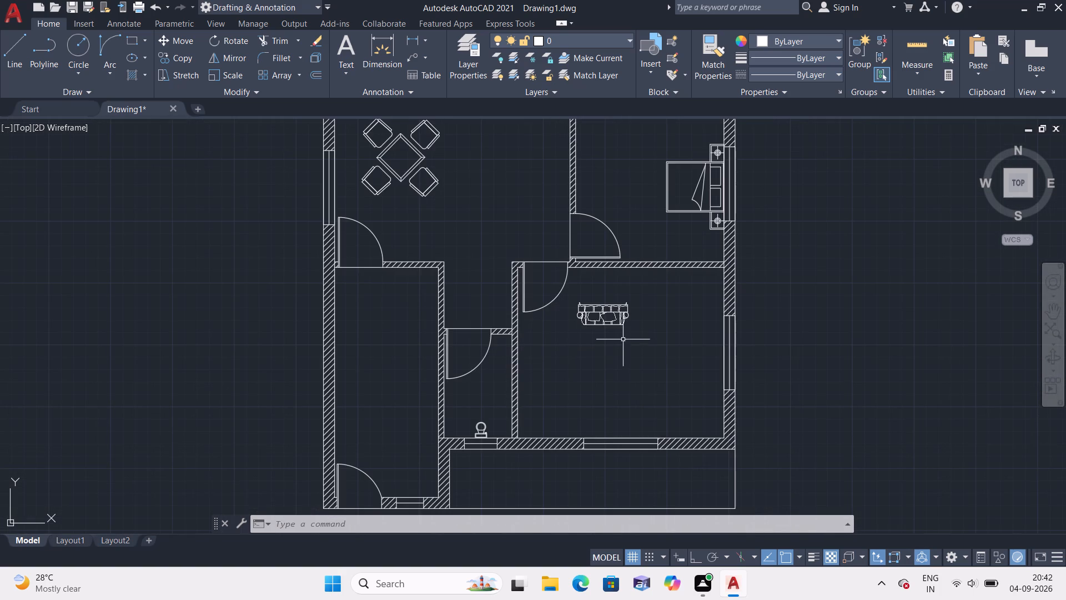
click(576, 298)
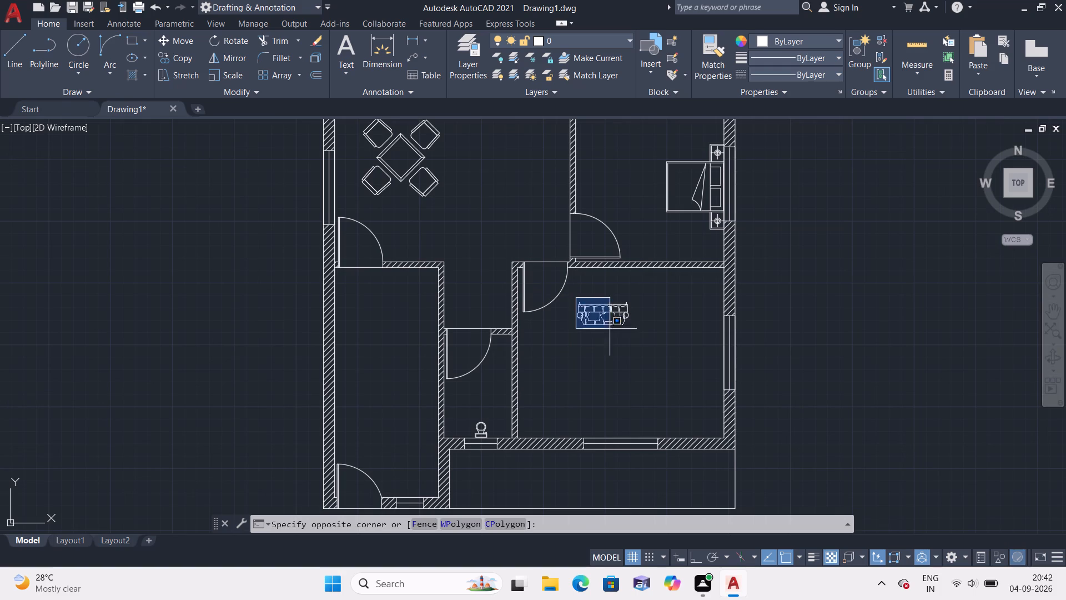
click(636, 356)
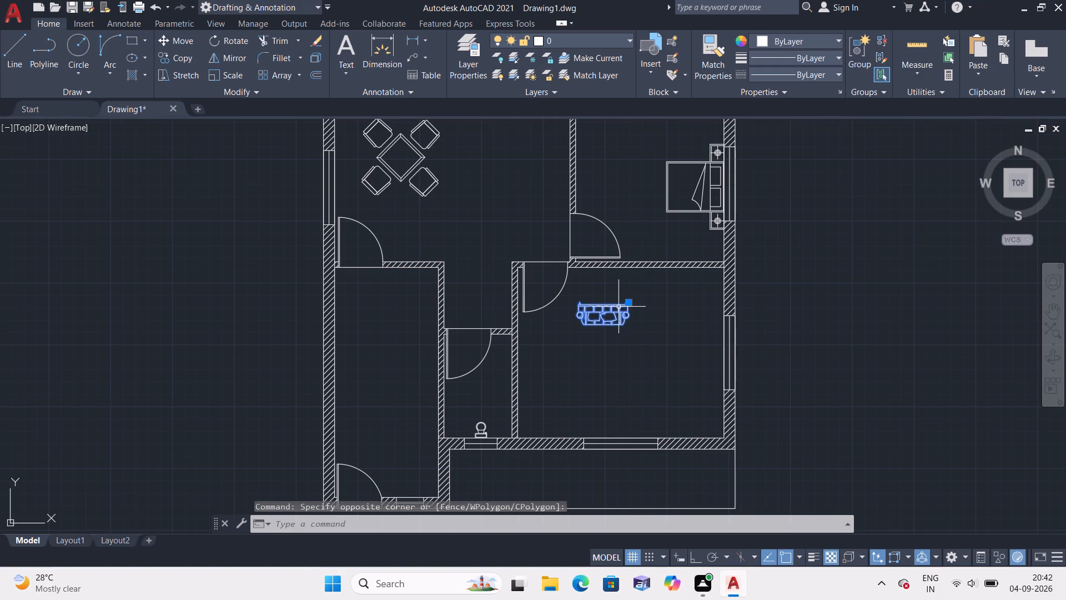
click(628, 302)
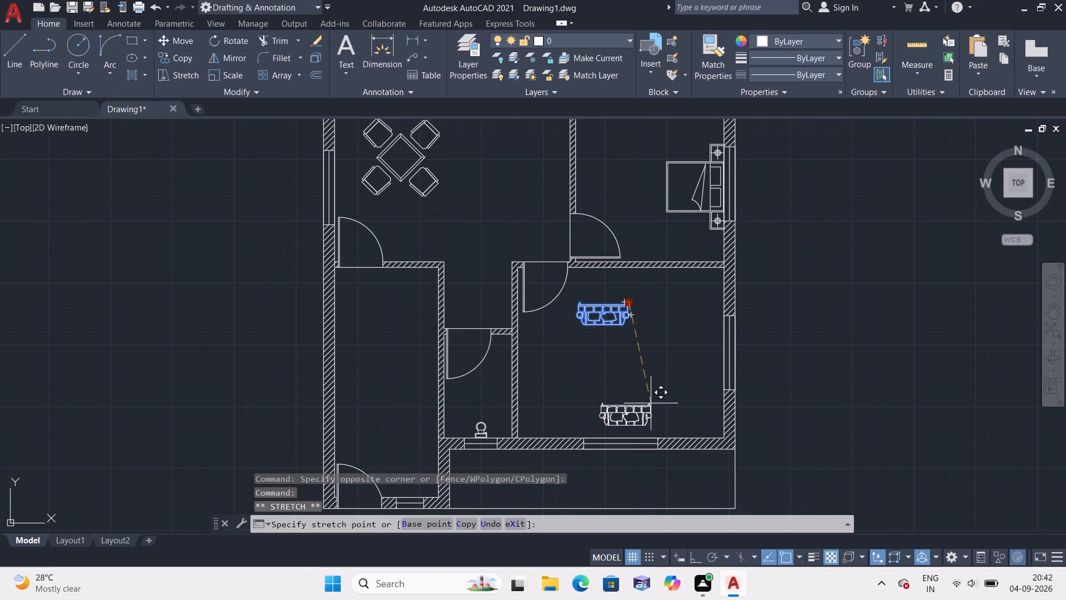
click(650, 406)
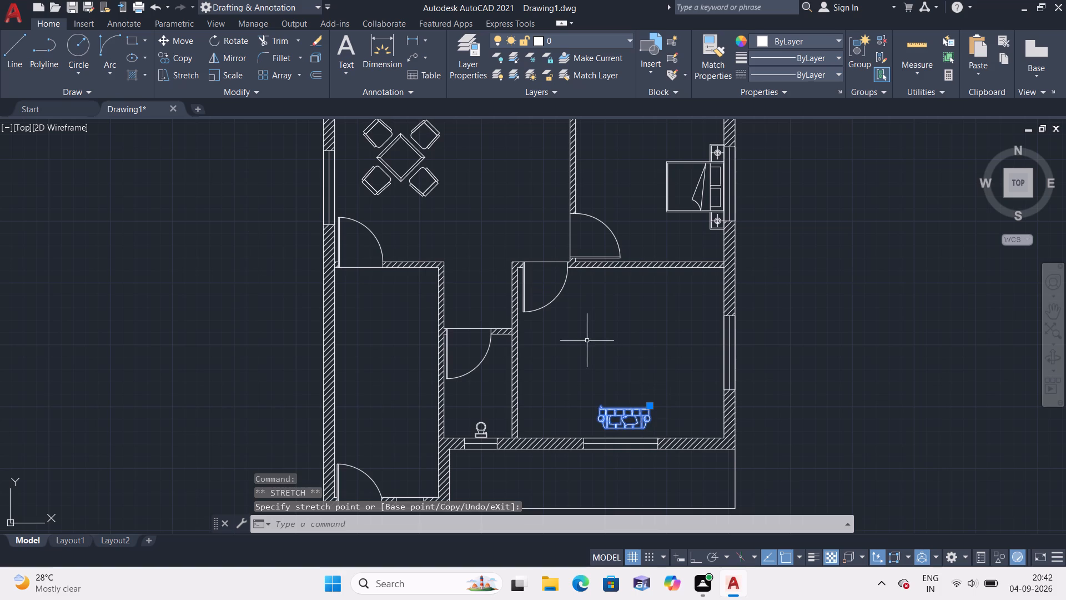
Open the recent drawing sofas (3).dwg and copy the plain two-seat sofa with the curved back to the clipboard.
click(1, 9)
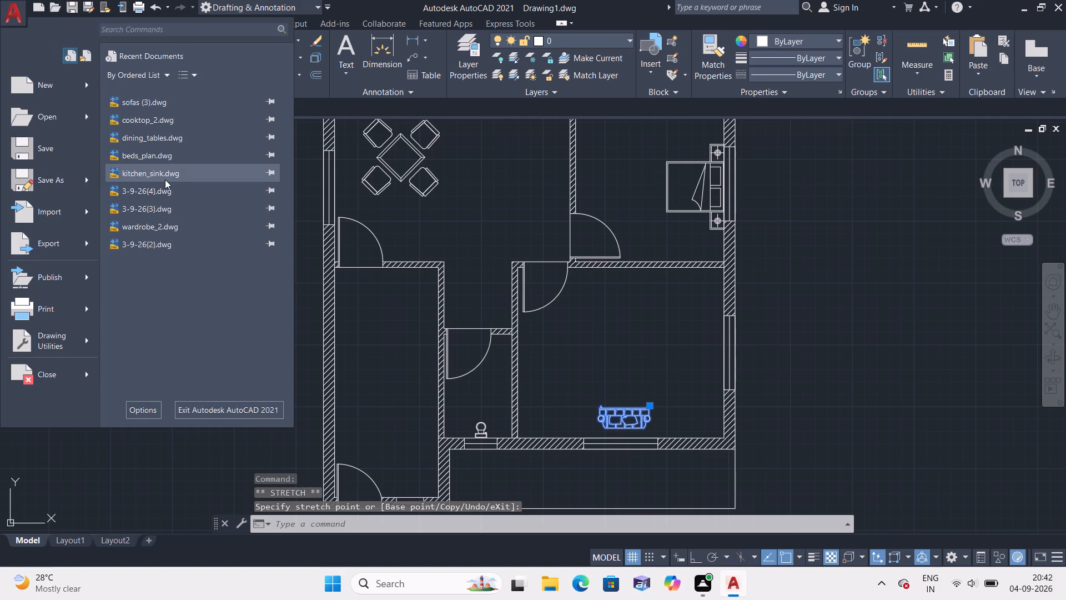
click(137, 99)
scroll(275, 163, down, 1)
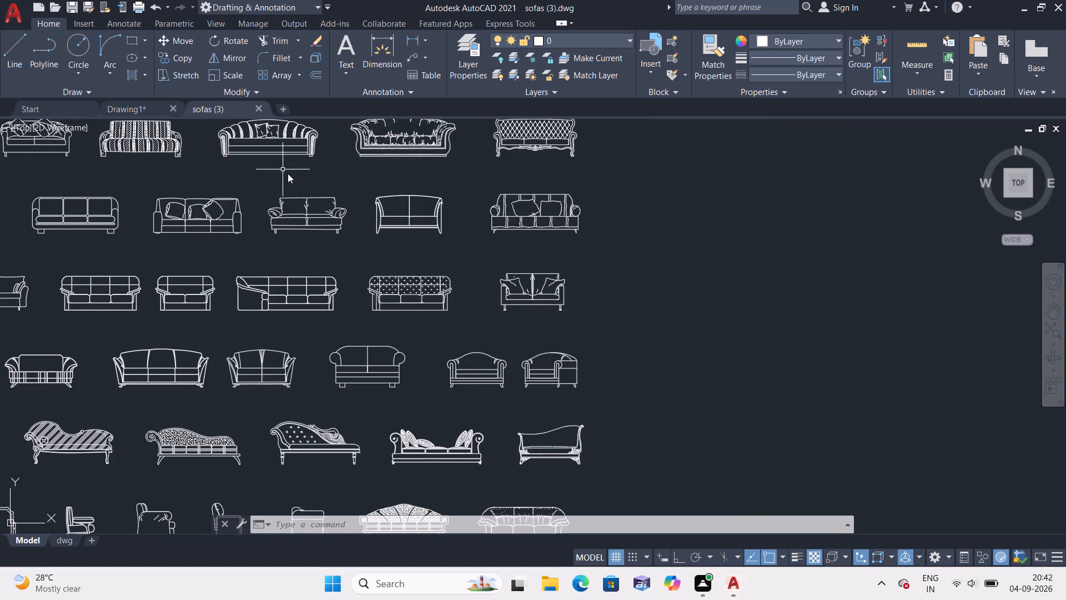
scroll(288, 173, down, 1)
scroll(347, 194, up, 2)
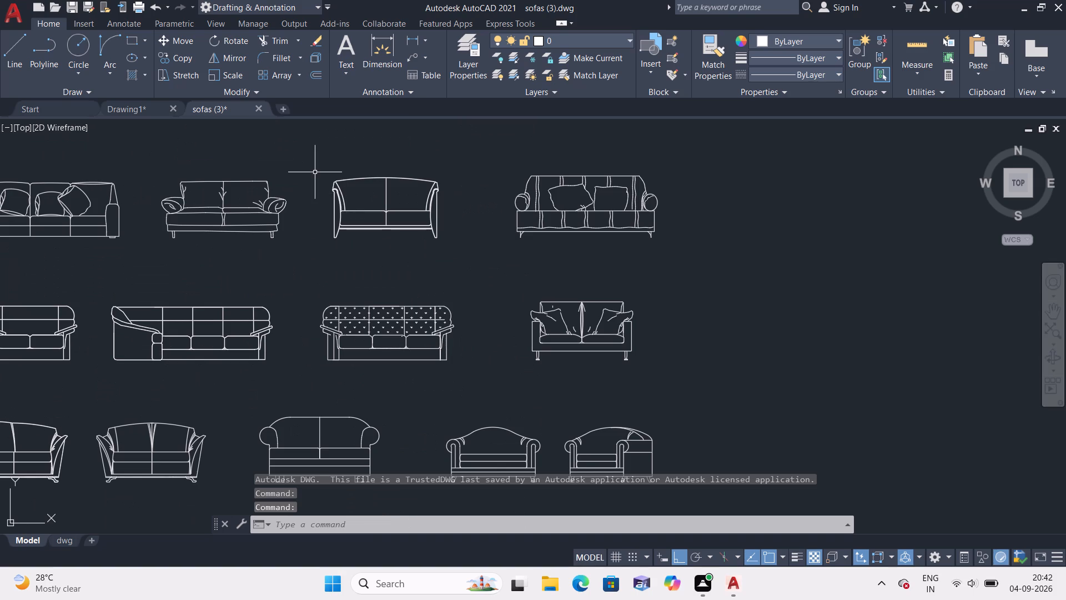
click(315, 172)
click(462, 266)
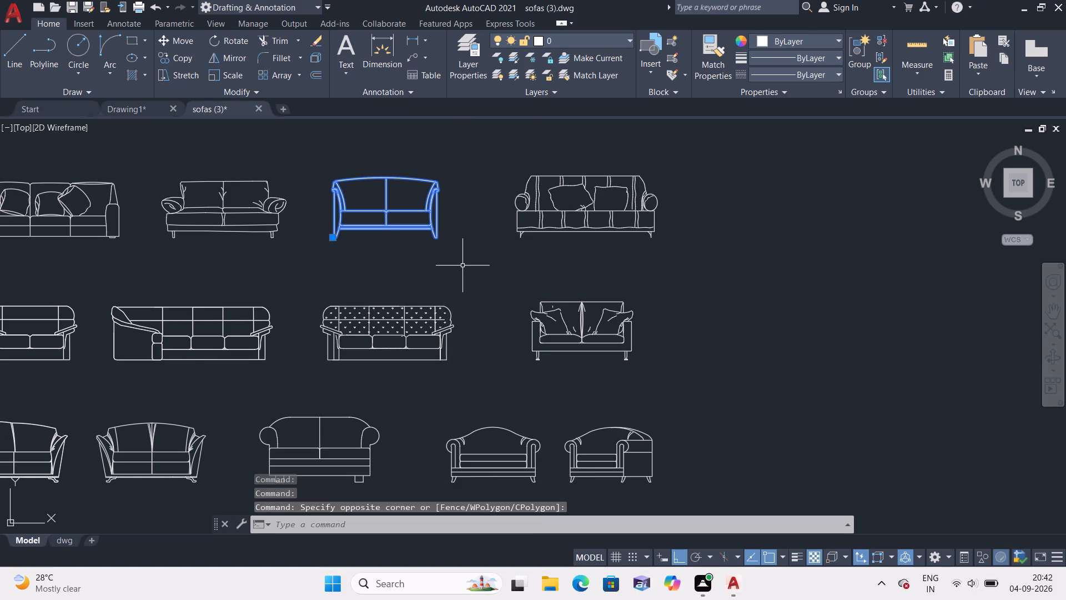
key(ctrl+c)
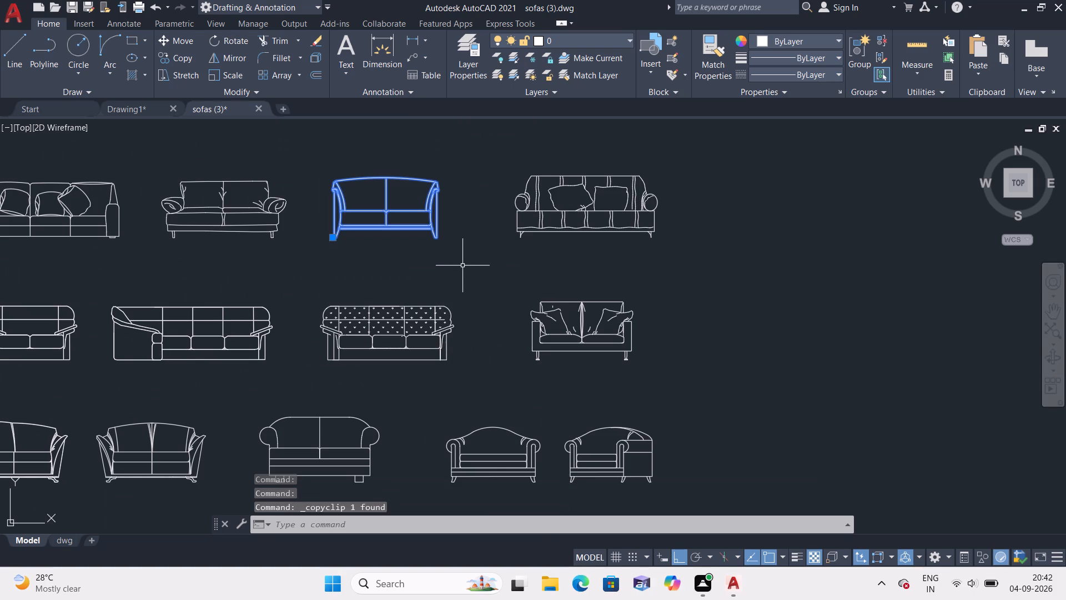
Paste the copied two-seat sofa into Drawing1, just east of the floor plan.
click(147, 108)
scroll(432, 208, down, 1)
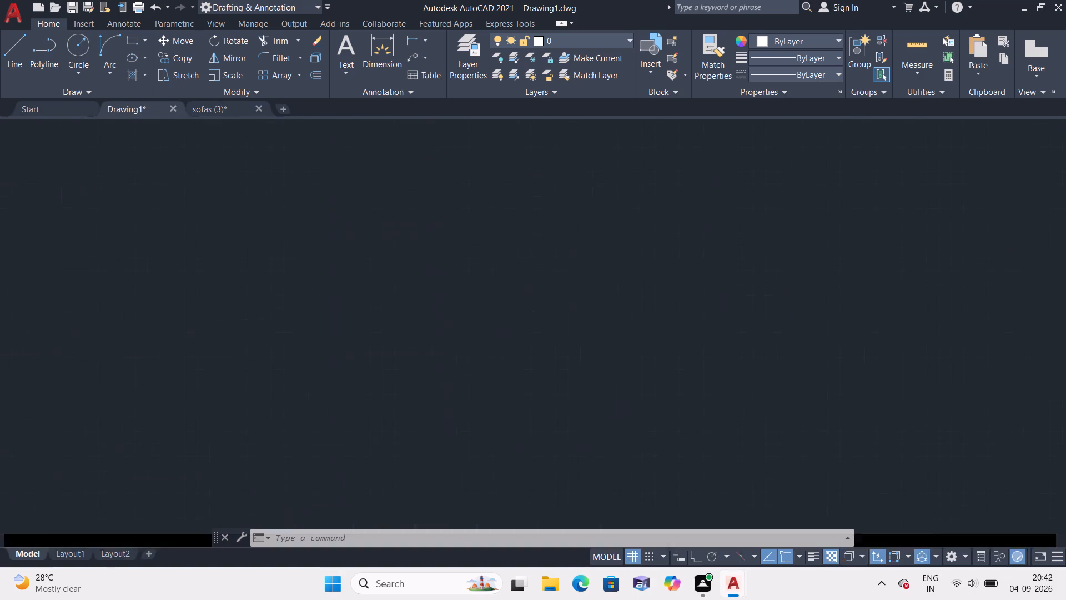
scroll(432, 208, down, 1)
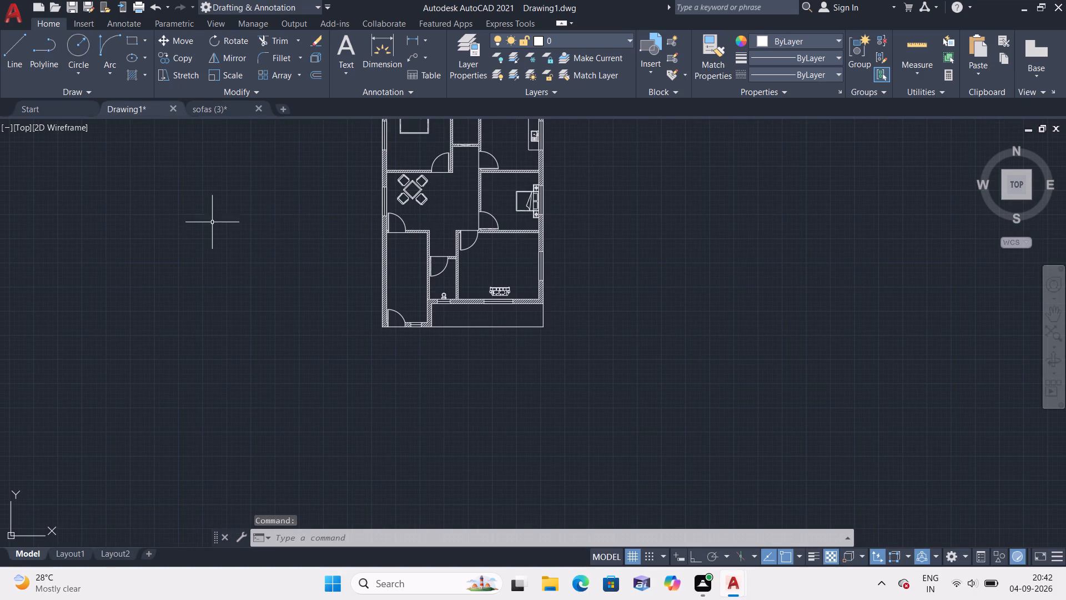
key(ctrl+v)
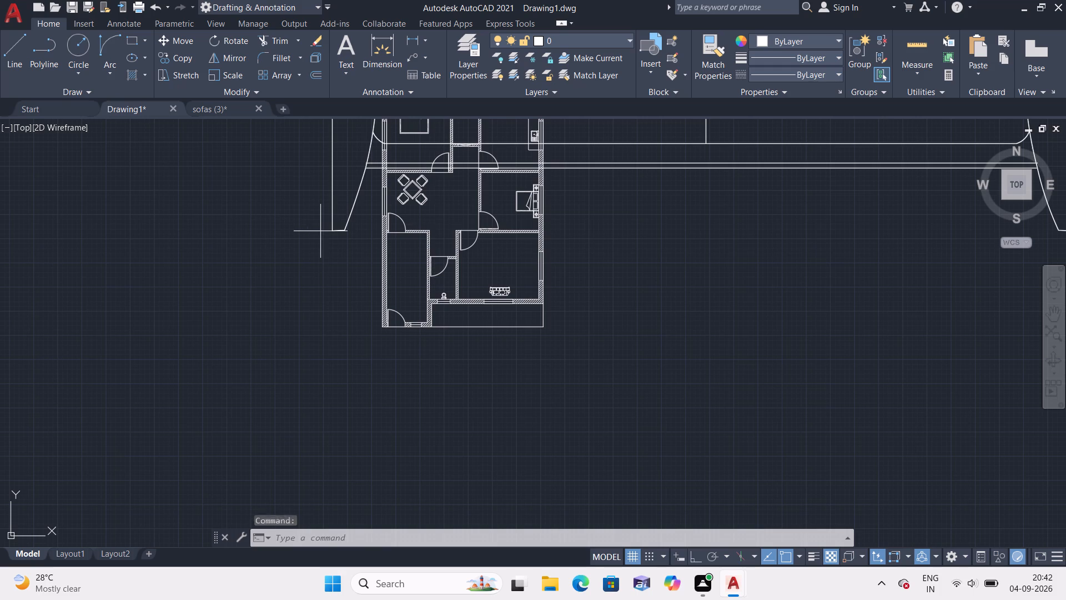
scroll(322, 247, down, 4)
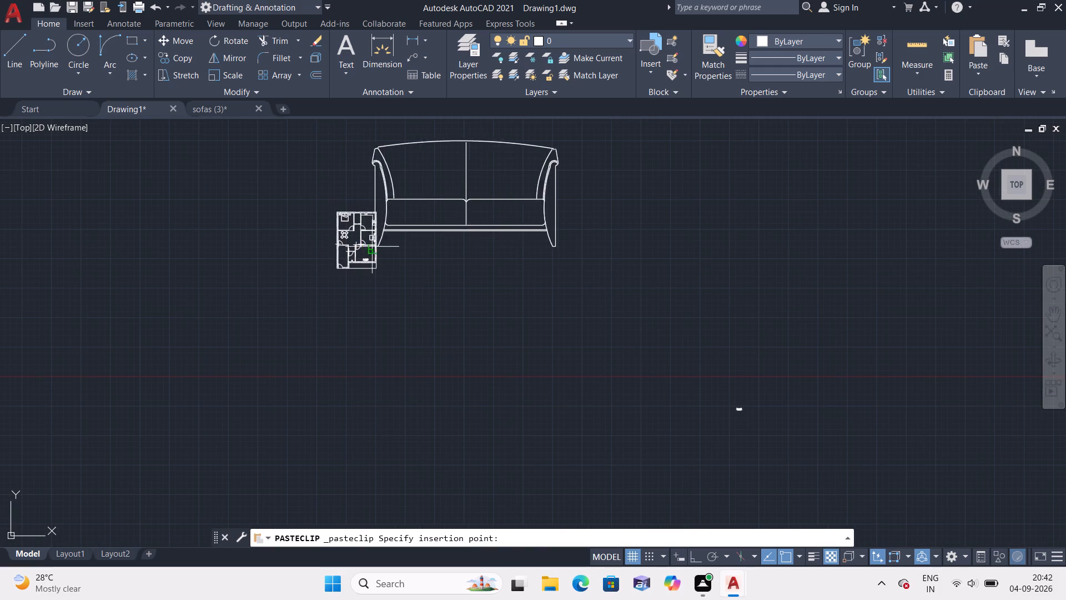
click(424, 254)
Delete the leftover striped sofa lying far southeast of the floor plan.
scroll(707, 358, up, 2)
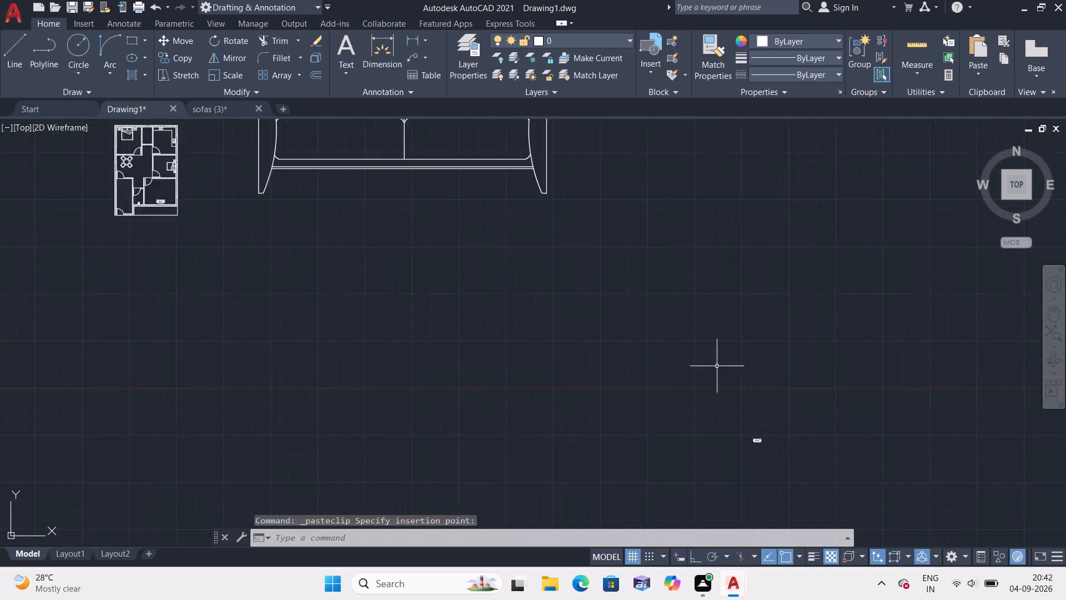
scroll(729, 372, up, 2)
middle_drag(823, 447, 670, 300)
scroll(670, 300, down, 2)
scroll(738, 408, up, 3)
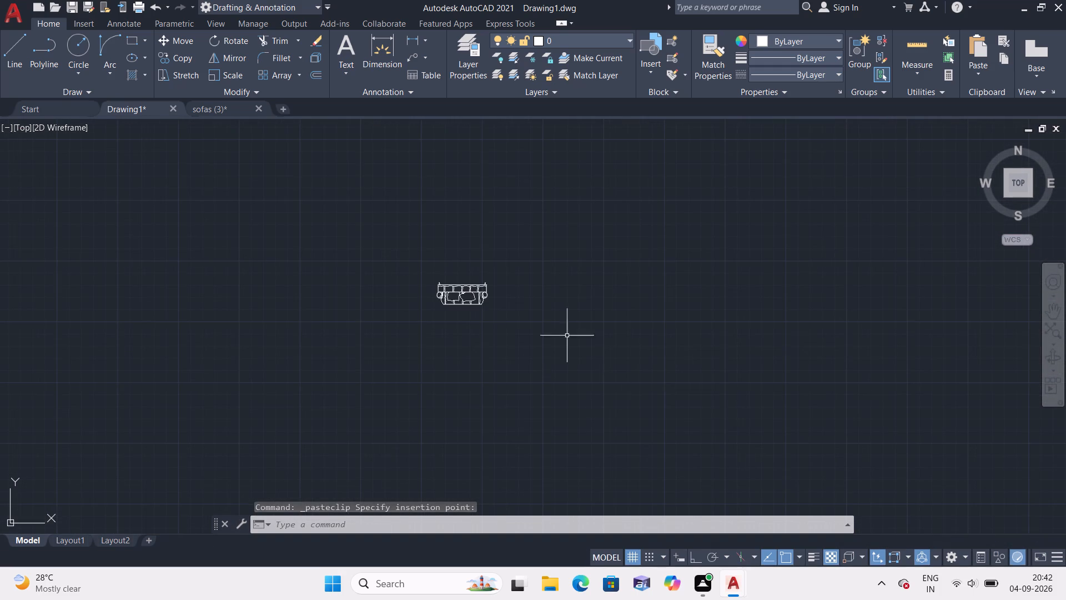
scroll(495, 310, up, 2)
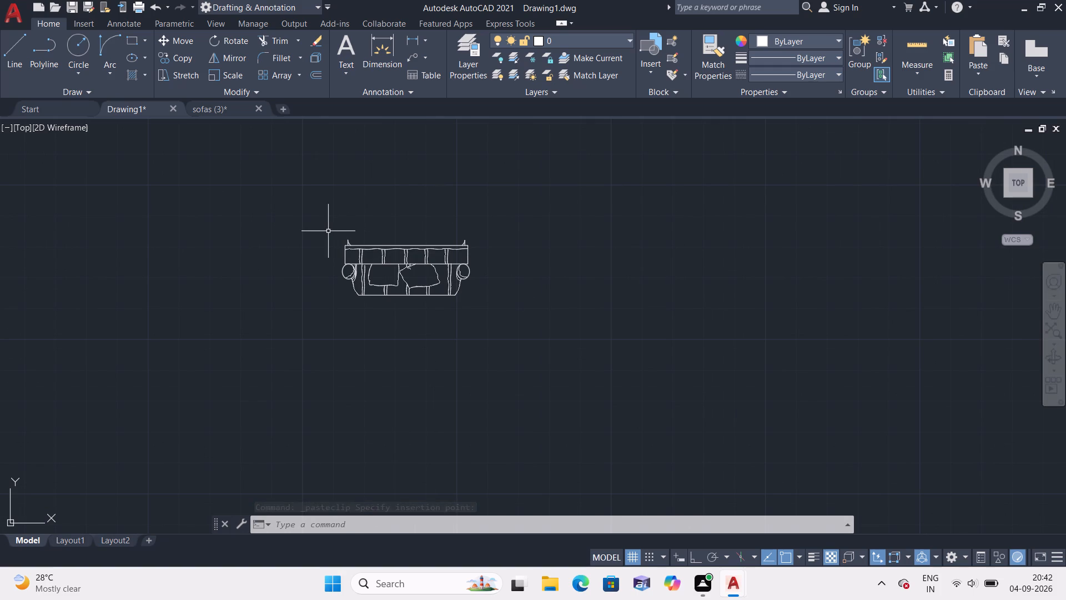
drag(309, 229, 319, 242)
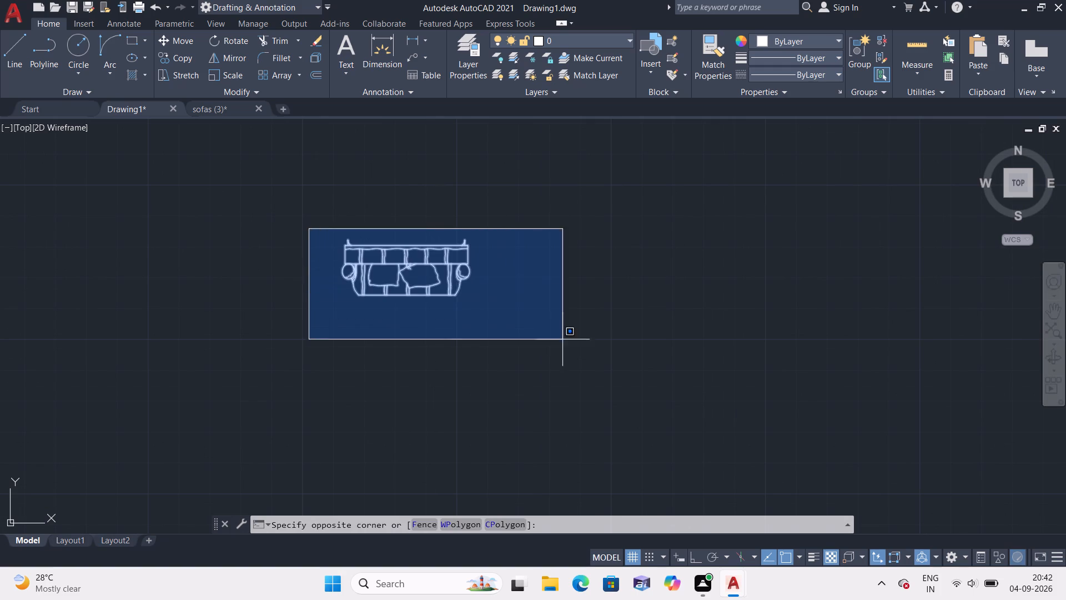
click(572, 346)
key(Delete)
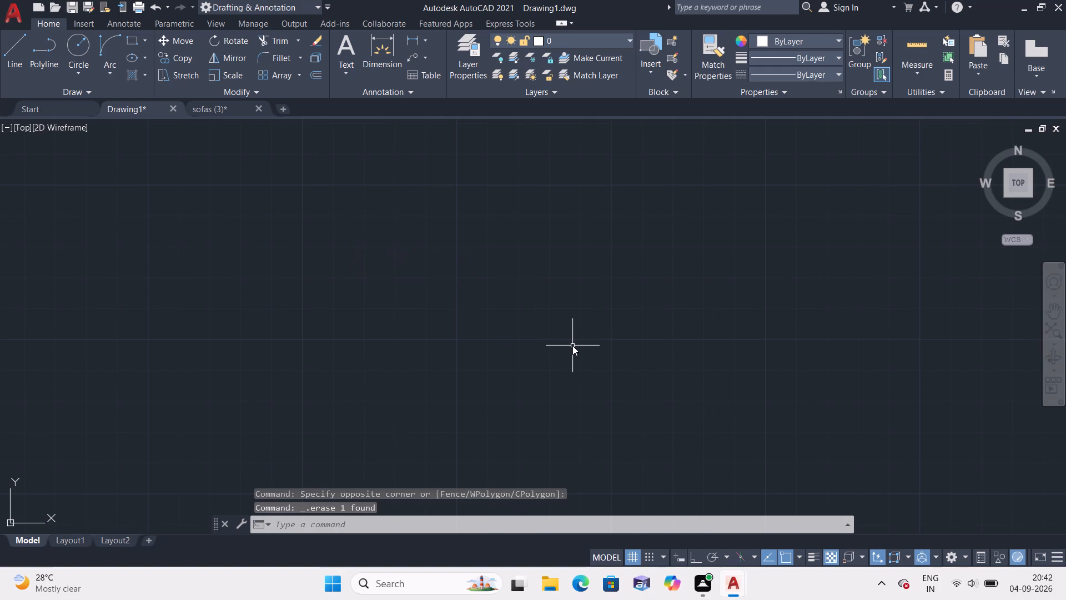
Rotate the pasted two-seat sofa 90° clockwise about the midpoint of its back, with Ortho on, so its back faces east.
scroll(572, 346, down, 4)
scroll(568, 272, down, 5)
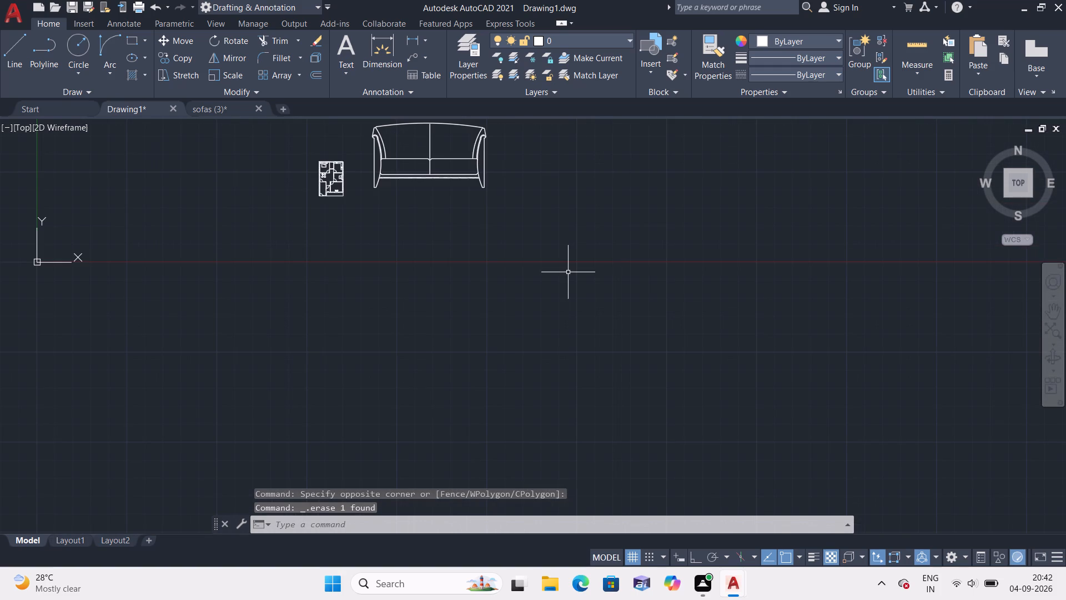
scroll(476, 323, down, 4)
scroll(480, 298, up, 2)
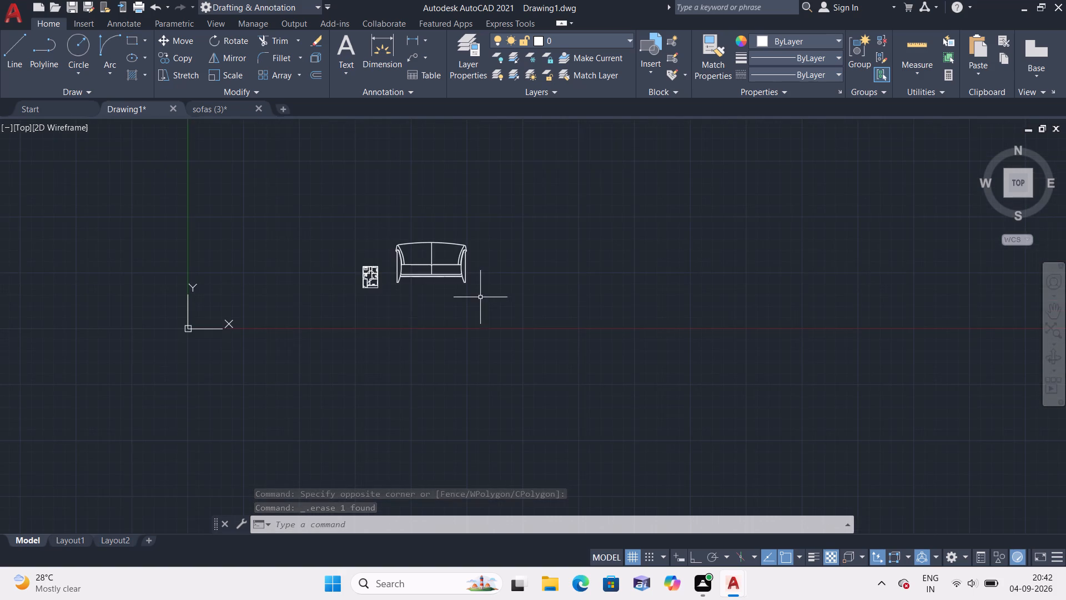
scroll(410, 311, up, 5)
middle_drag(378, 289, 357, 414)
scroll(357, 414, down, 2)
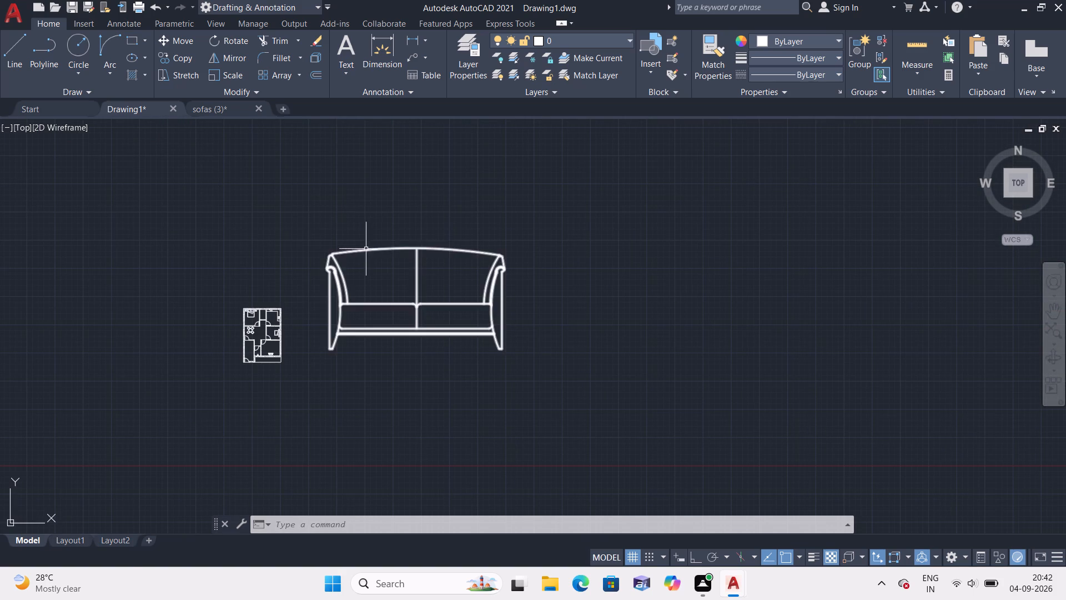
click(315, 242)
click(572, 386)
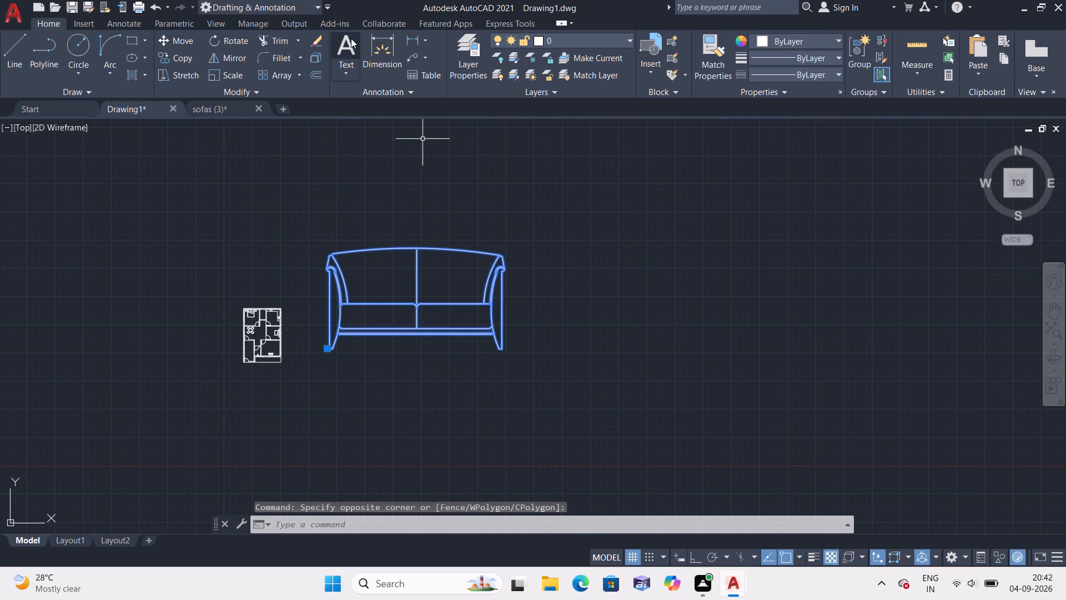
click(237, 40)
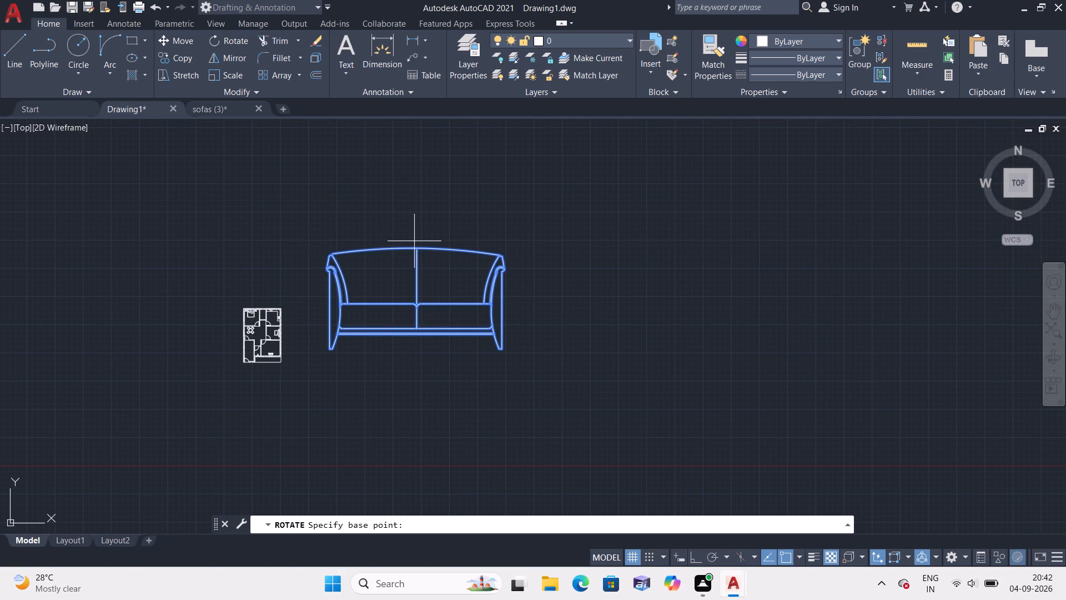
click(415, 245)
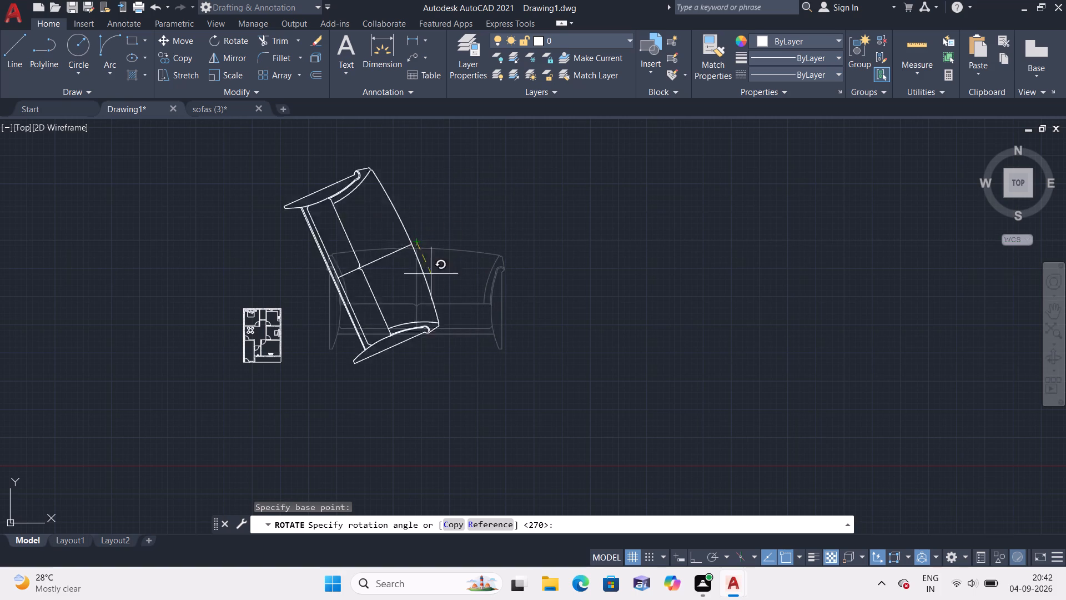
key(F8)
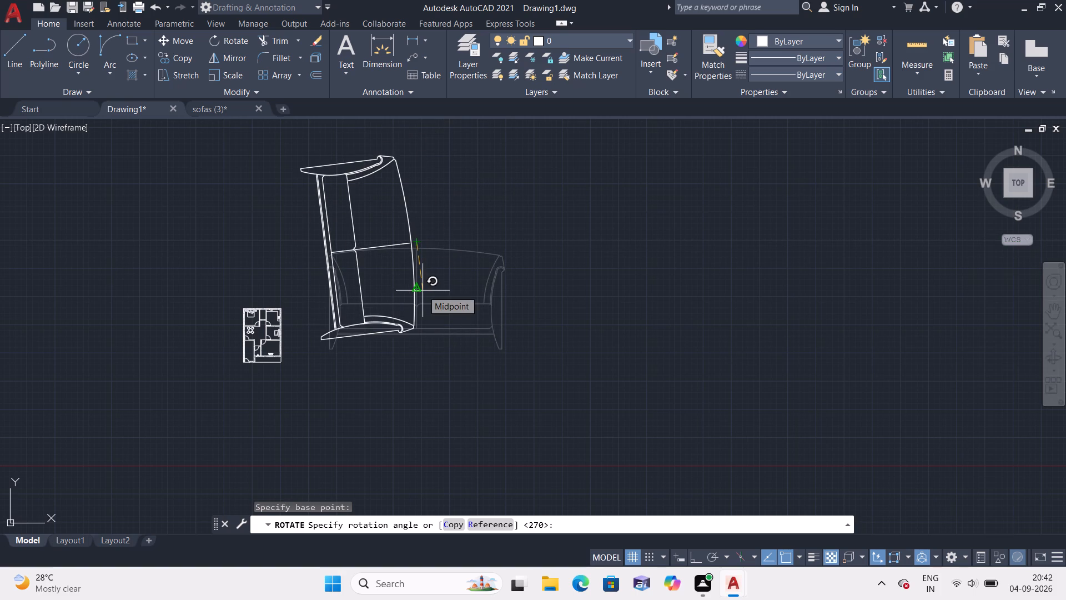
click(423, 291)
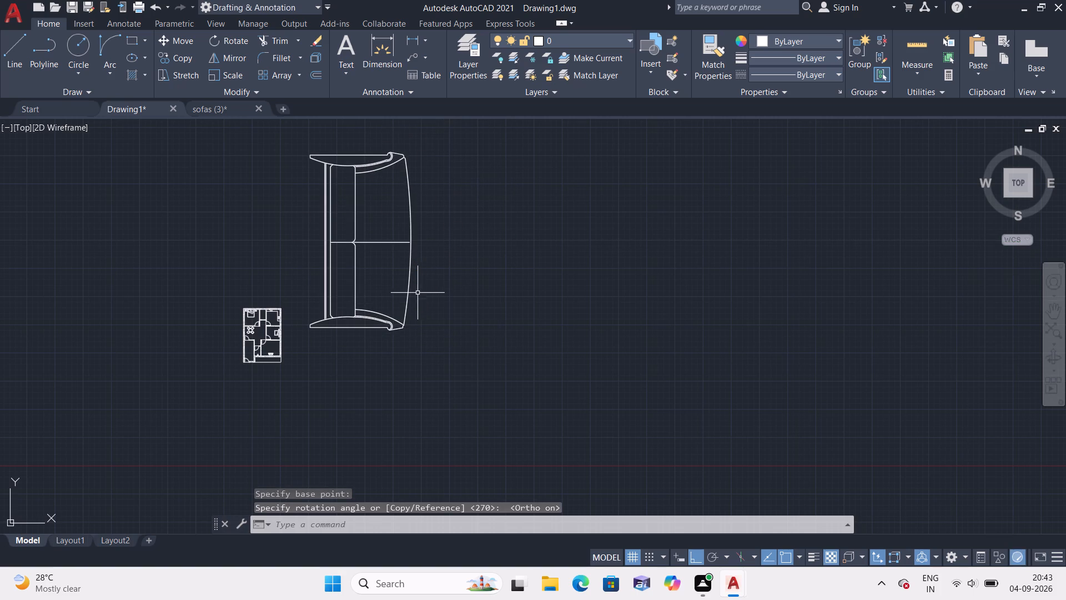
Scale the rotated two-seat sofa down about the midpoint of its back to a furniture size suited to the floor plan.
click(410, 242)
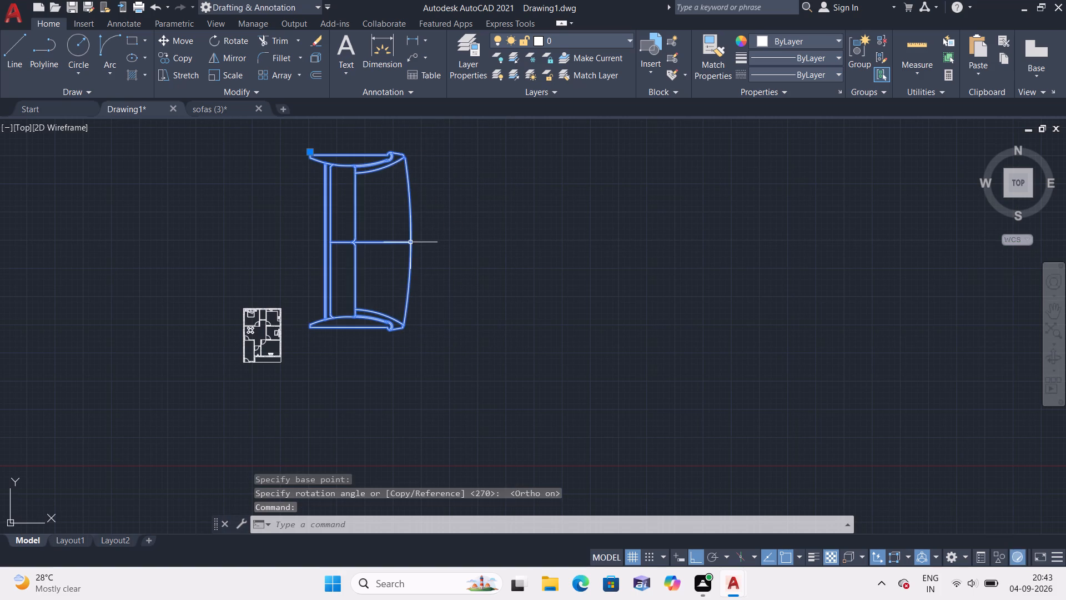
click(226, 74)
click(411, 243)
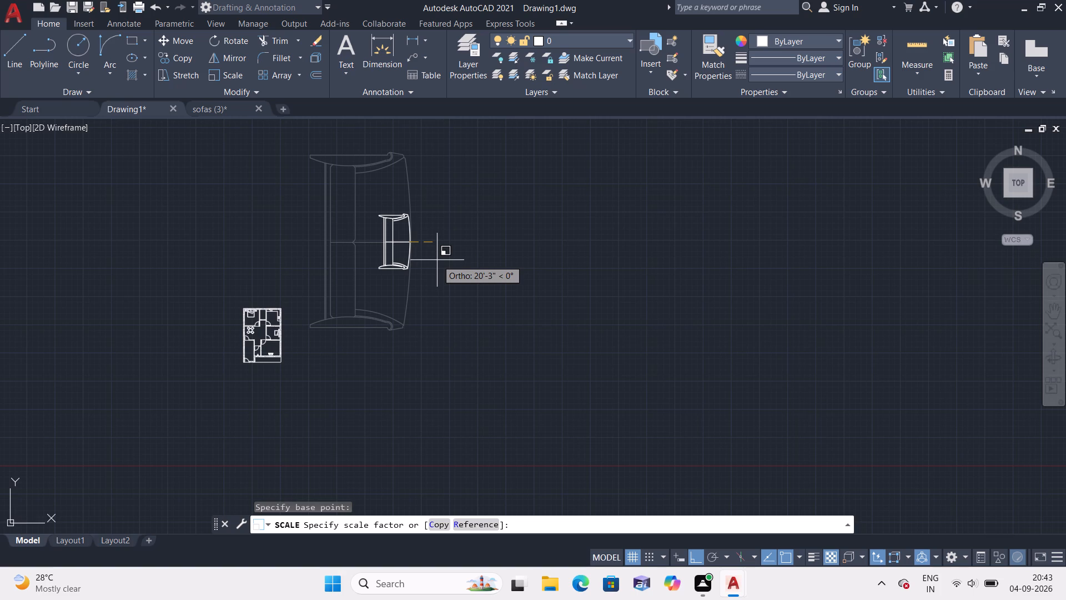
scroll(436, 274, up, 2)
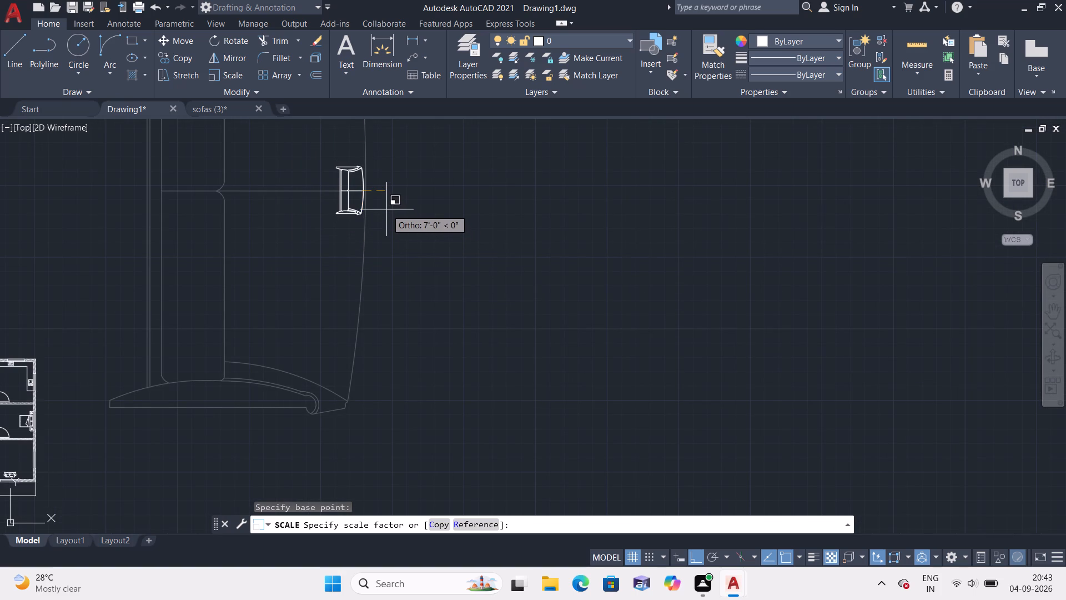
click(379, 202)
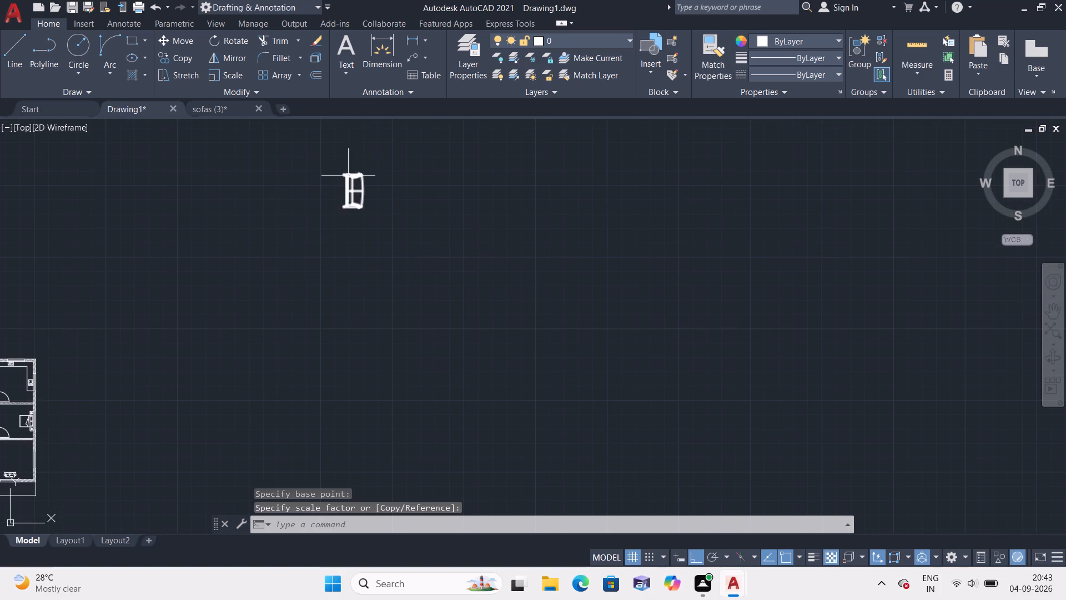
Move the two-seat sofa by its northwest corner, with Ortho off, to just outside the floor plan, east of the southeast room.
click(348, 177)
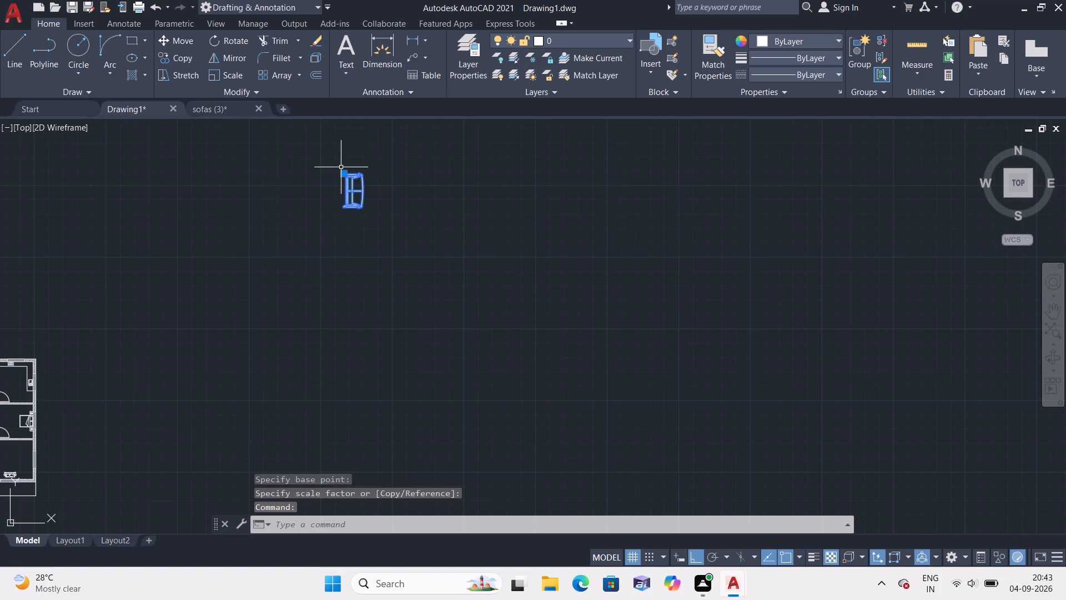
click(344, 174)
scroll(140, 357, down, 1)
middle_drag(151, 361, 361, 266)
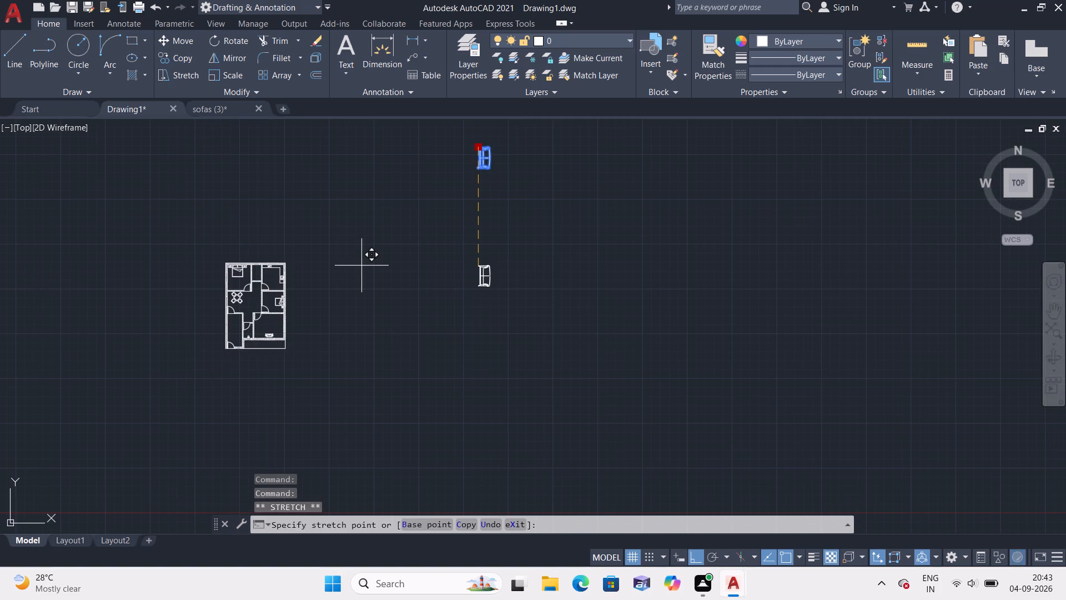
key(F8)
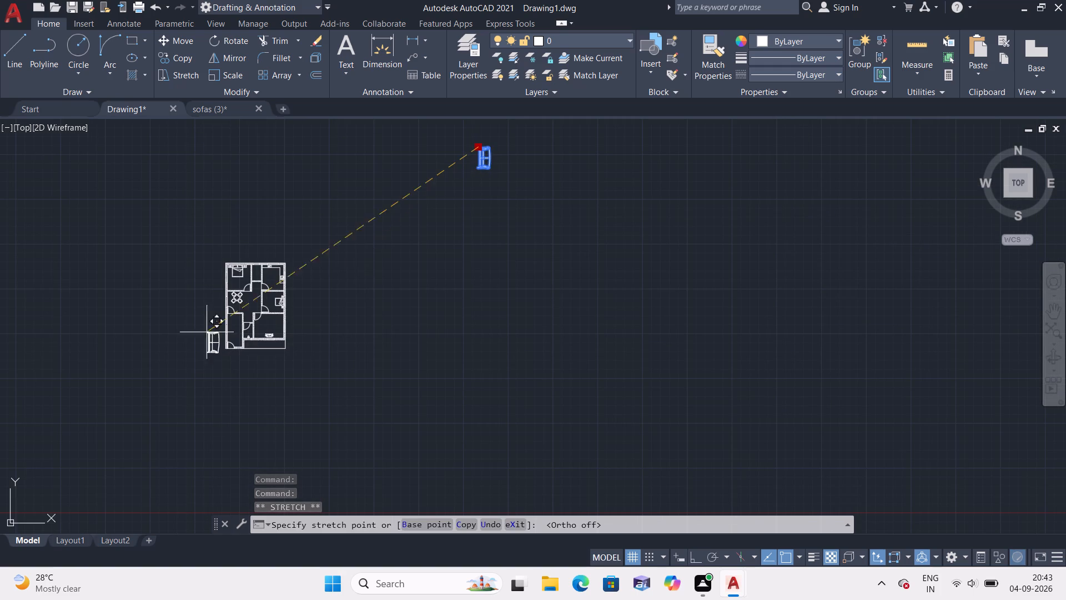
scroll(263, 329, up, 8)
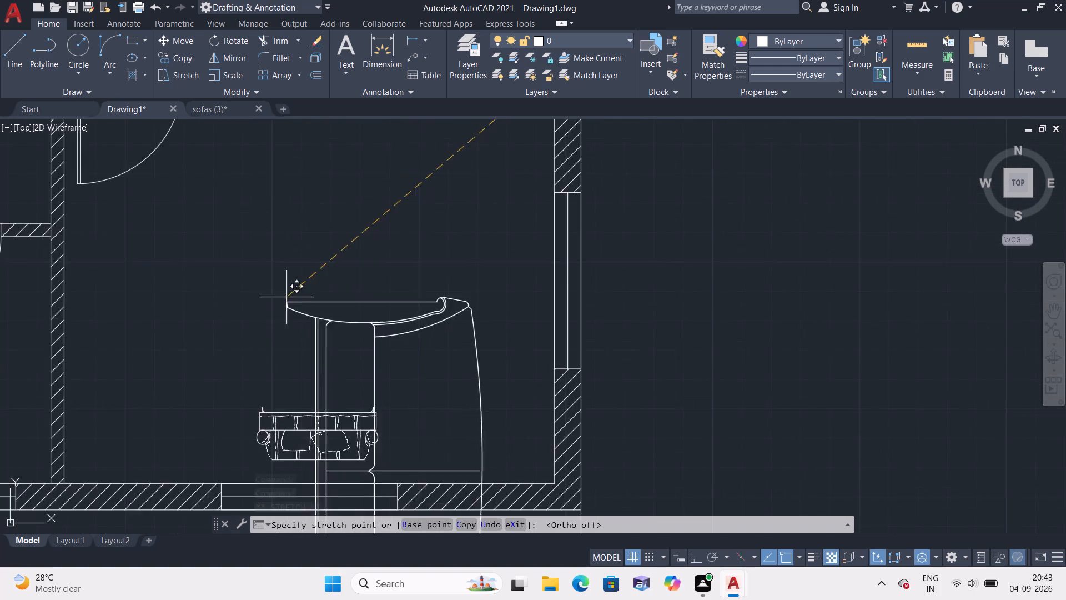
scroll(294, 287, down, 1)
scroll(319, 219, down, 2)
middle_drag(327, 217, 343, 352)
scroll(360, 317, up, 2)
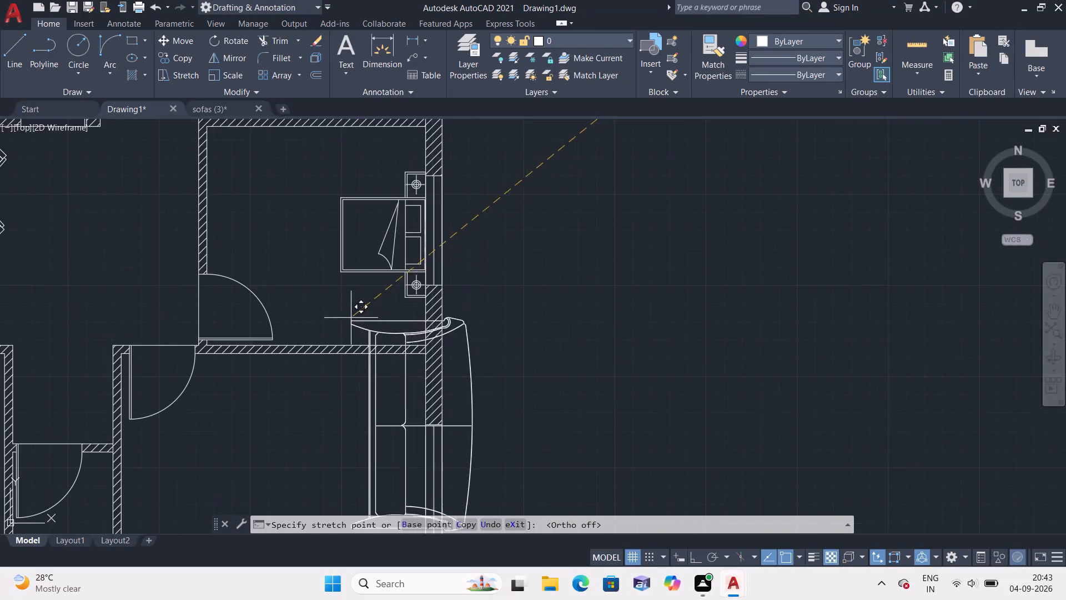
scroll(288, 334, down, 2)
click(446, 356)
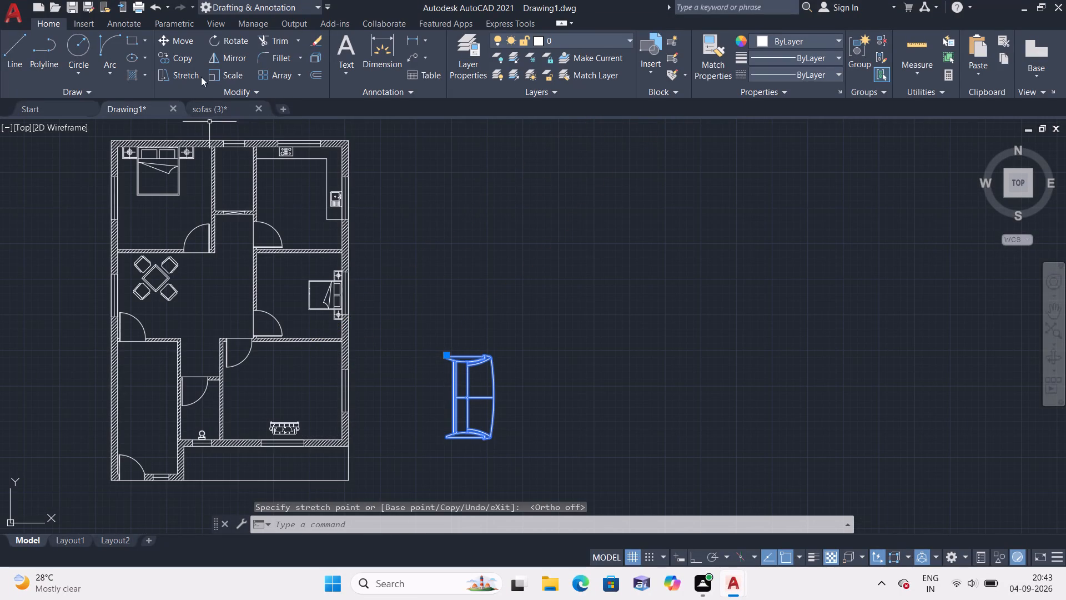
Scale the two-seat sofa down to a small fraction of its size about a point on its north arm.
click(220, 73)
click(474, 359)
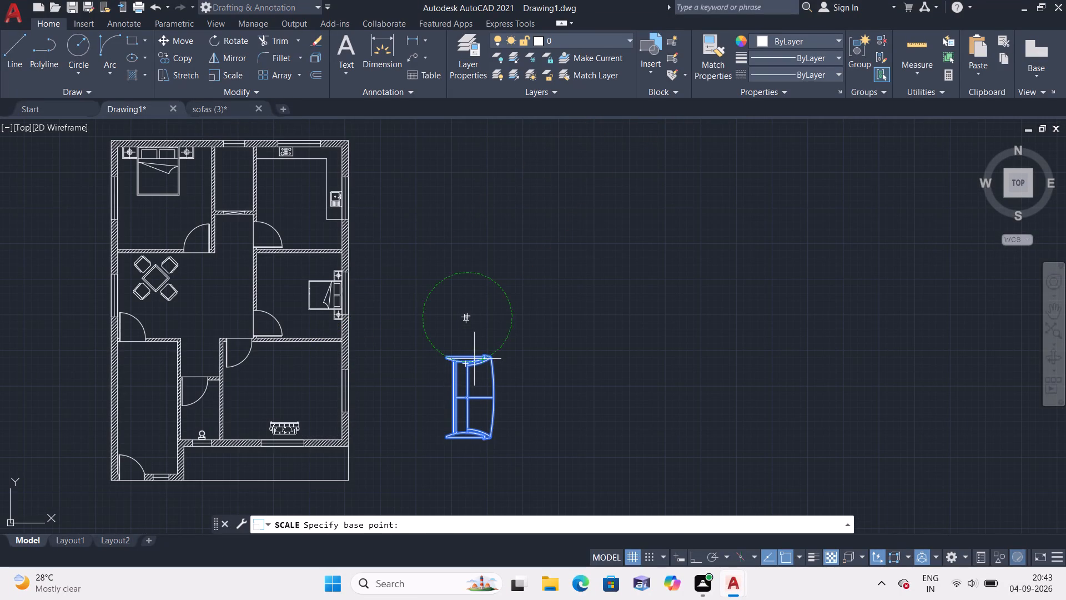
click(485, 368)
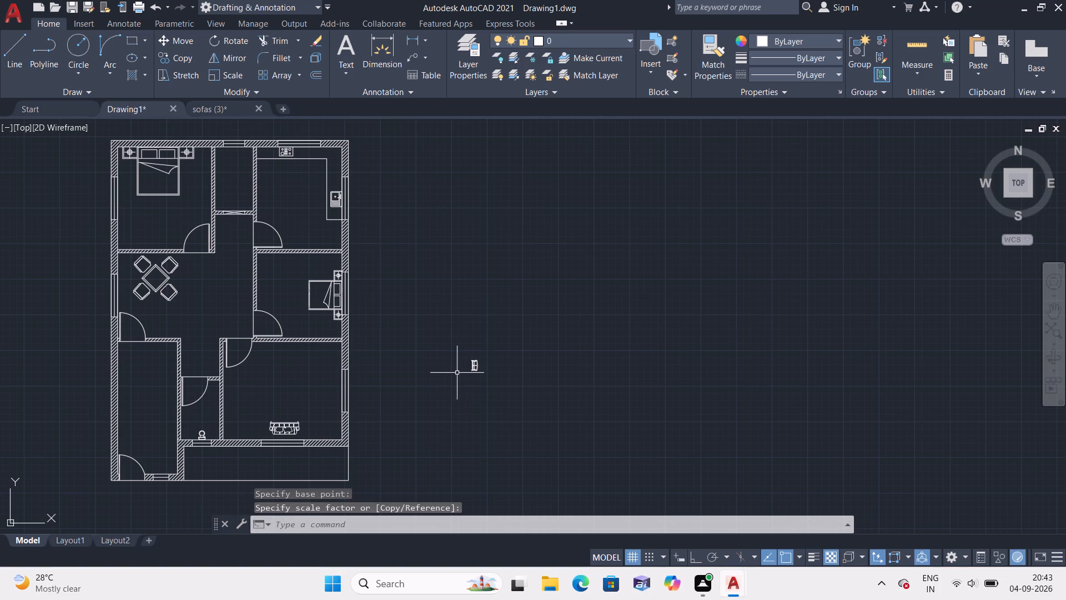
Move the shrunken two-seat sofa by its northwest corner into the southeast room, between the striped sofa and the east window.
scroll(457, 373, up, 3)
click(516, 348)
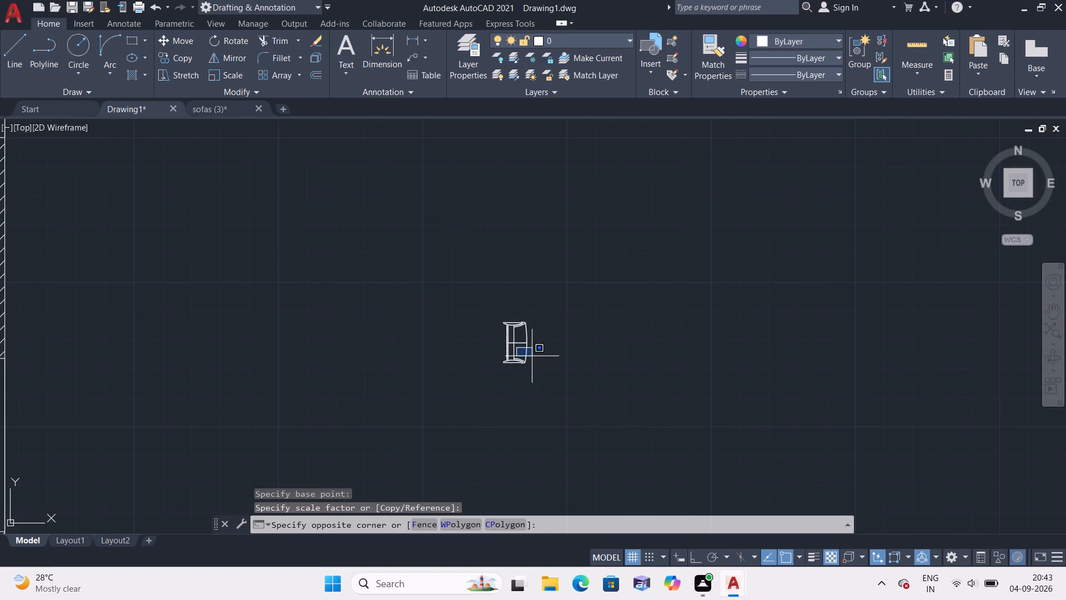
click(525, 336)
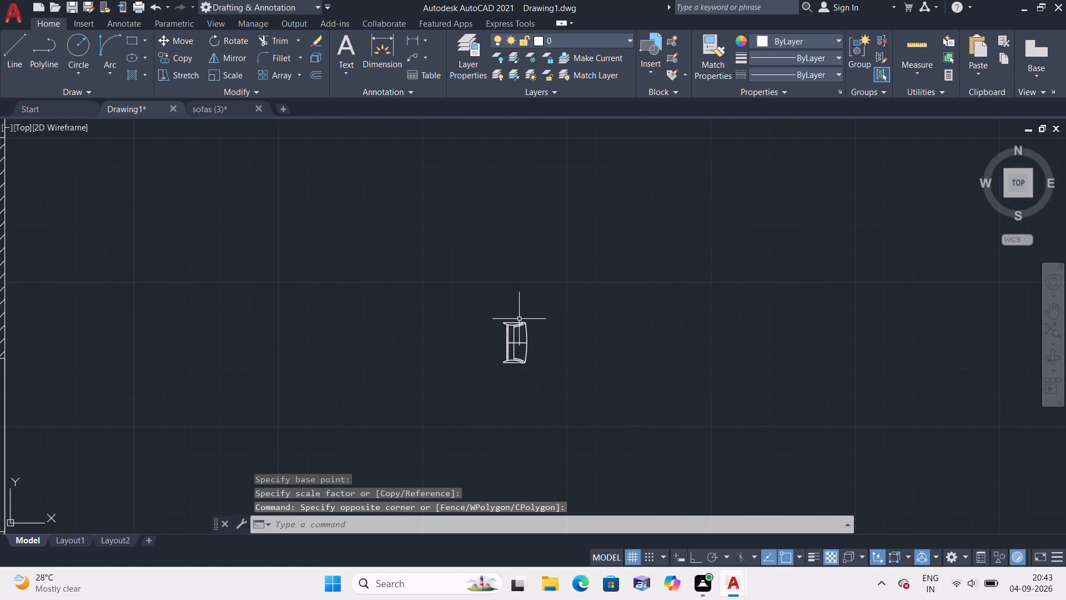
click(515, 320)
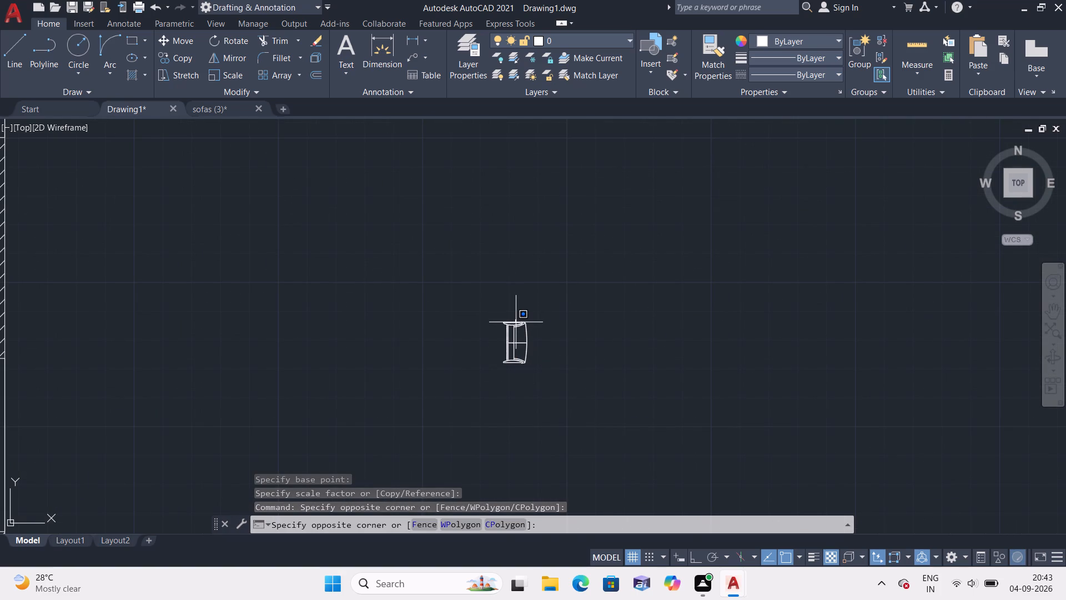
click(513, 323)
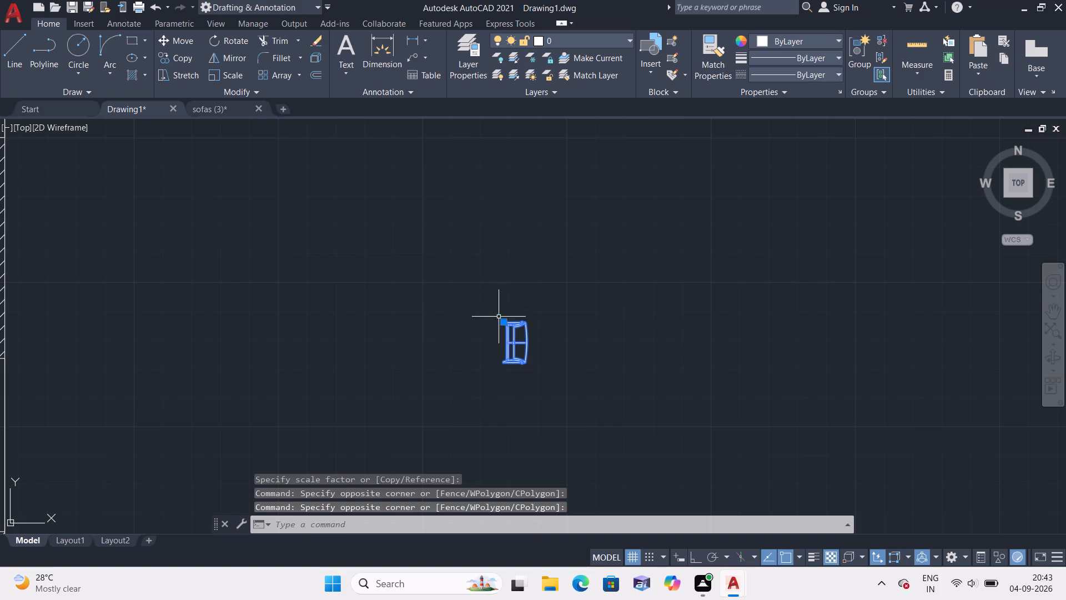
click(509, 326)
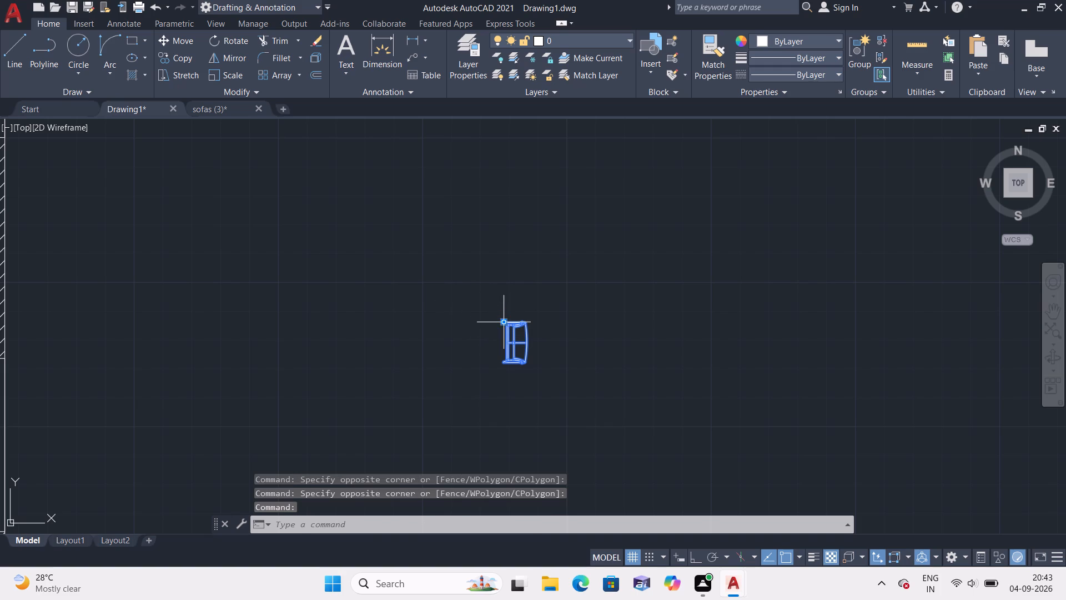
click(503, 323)
scroll(256, 366, down, 1)
middle_drag(255, 366, 613, 228)
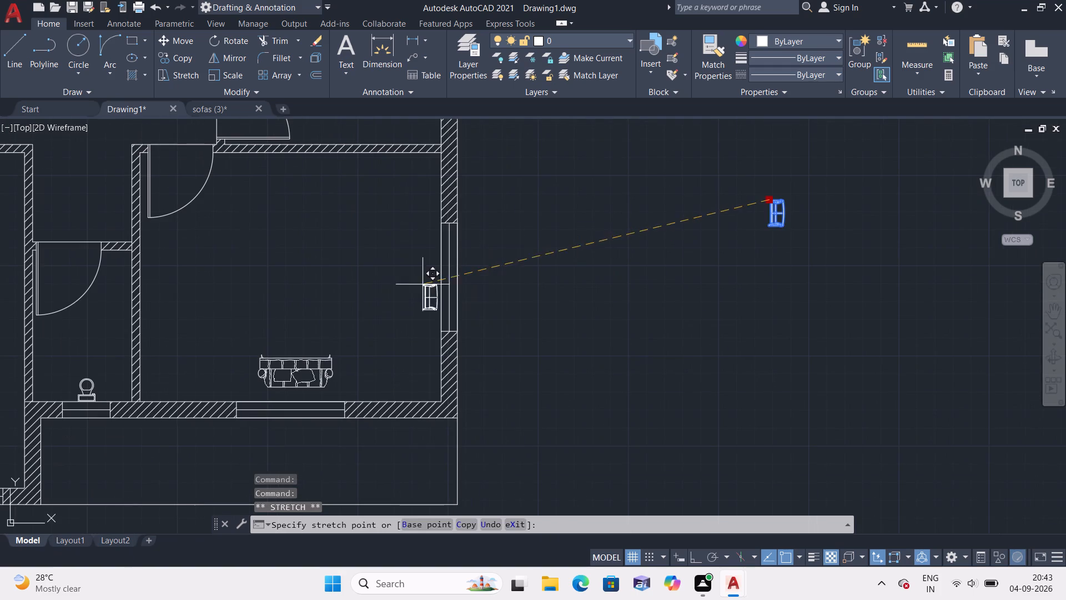
scroll(365, 301, up, 2)
click(369, 278)
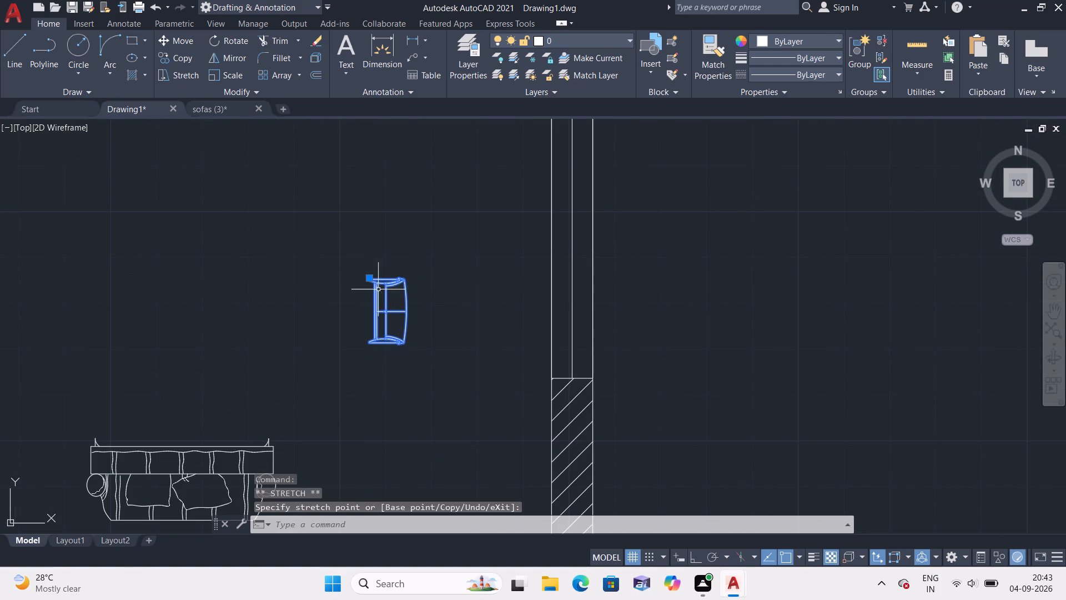
Scale the two-seat sofa up about a point on its north arm to roughly match the striped sofa's length.
click(237, 76)
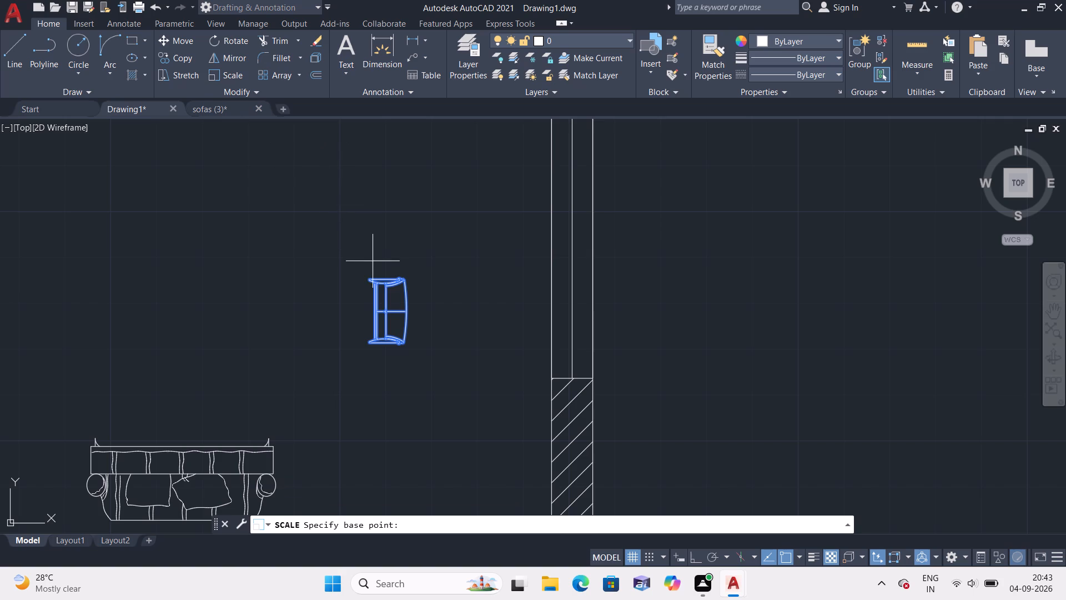
click(394, 282)
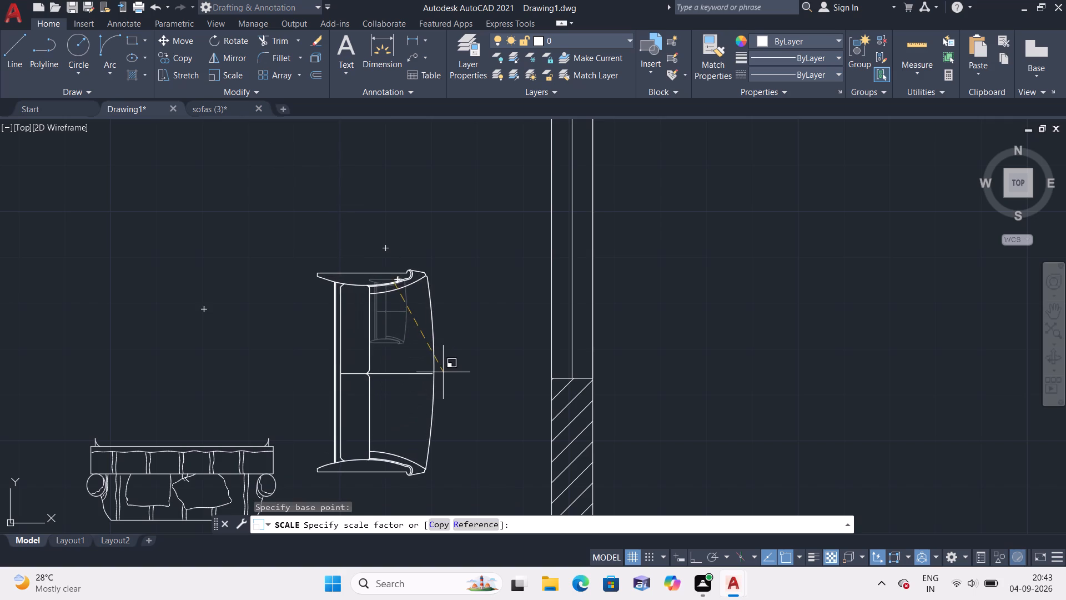
click(444, 373)
Move the enlarged two-seat sofa slightly northeast within the southeast room, clear of the striped sofa.
click(388, 276)
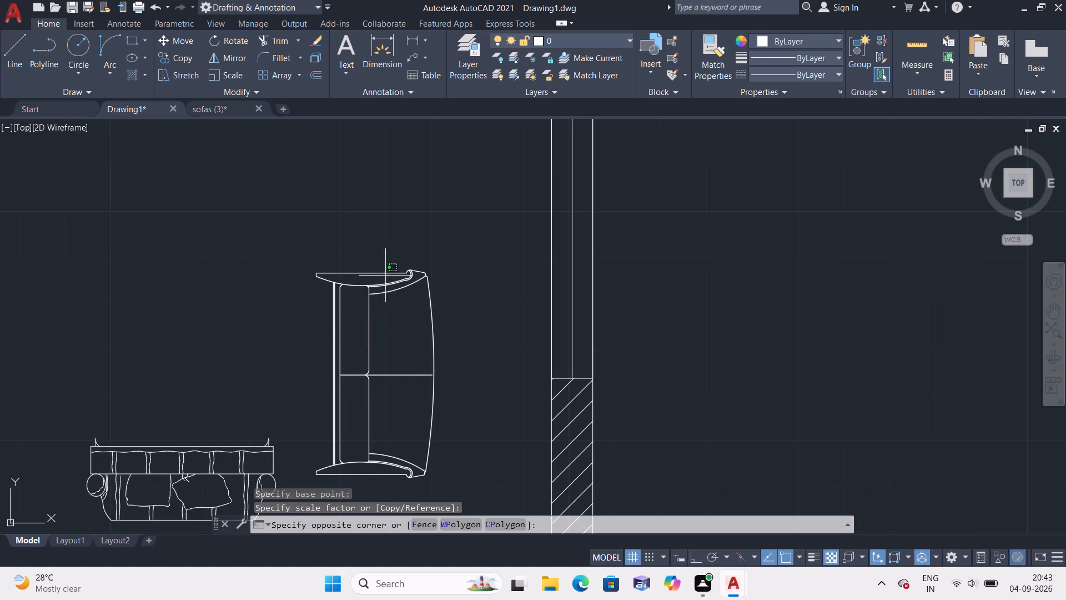
click(371, 284)
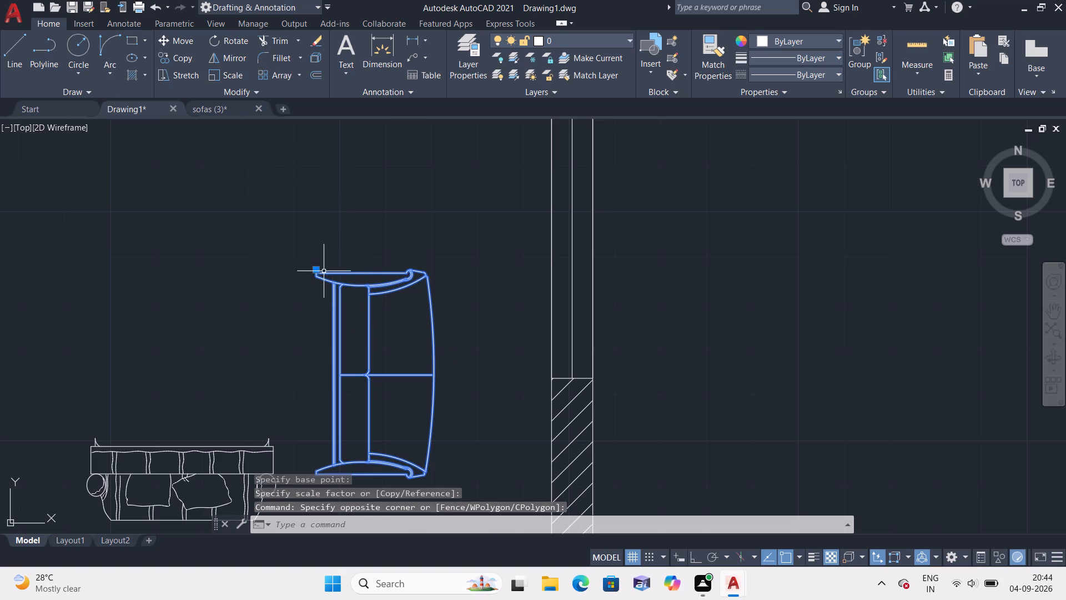
click(318, 271)
click(335, 246)
Scale the striped sofa and the two-seat sofa up slightly together about the striped sofa's centre, bringing the two-seater near the east window.
scroll(335, 246, down, 2)
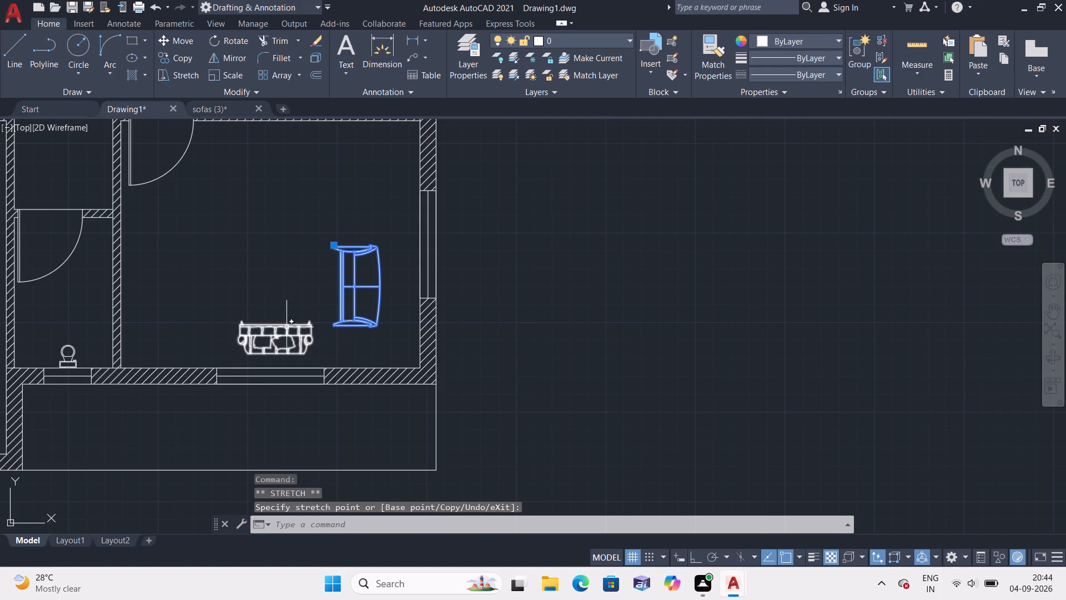
middle_drag(290, 334, 311, 293)
click(308, 298)
click(308, 298)
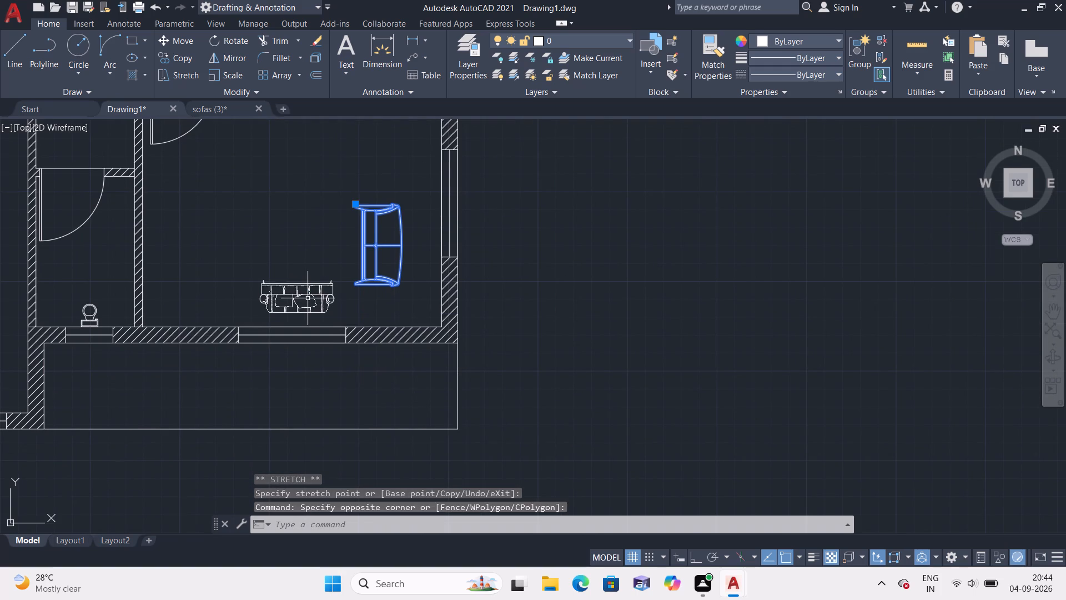
click(308, 290)
click(238, 74)
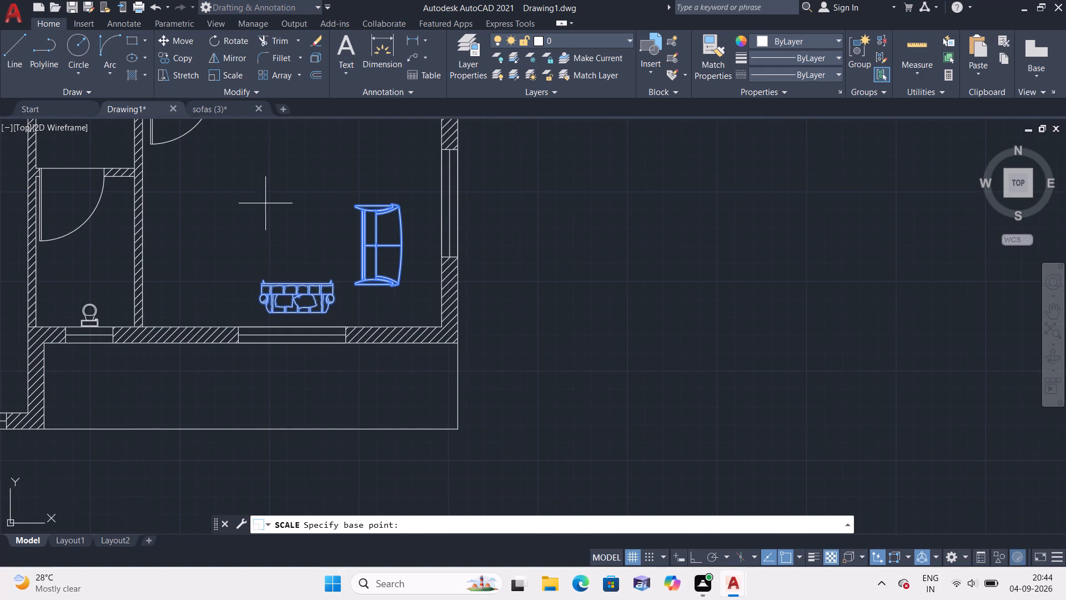
click(296, 299)
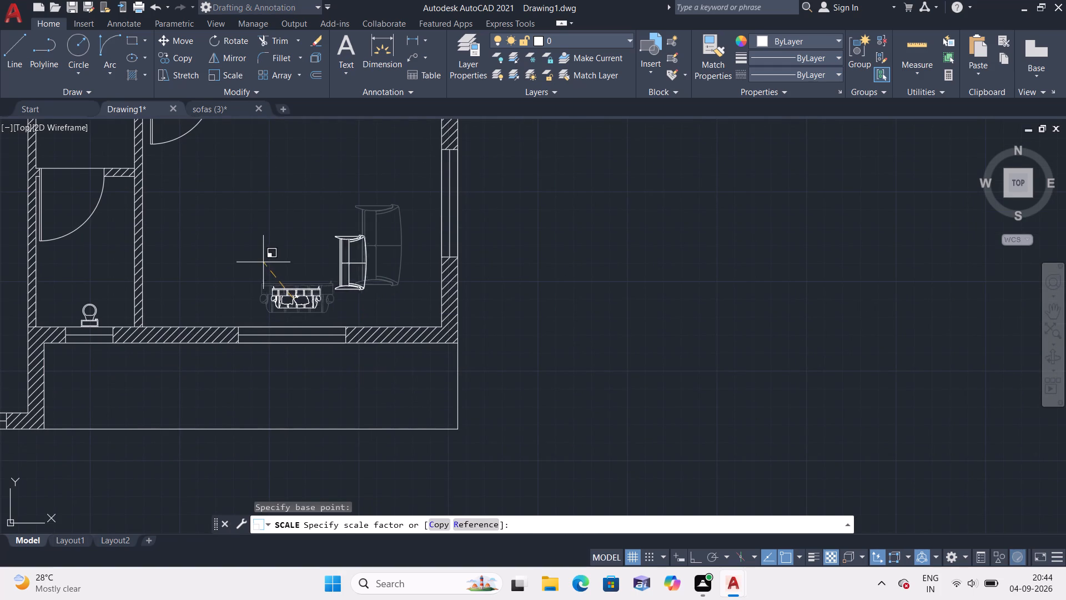
click(295, 206)
Draw a rectangular coffee table about 1'-10" deep with Ortho lines, north of the striped sofa and west of the two-seater.
scroll(295, 206, down, 1)
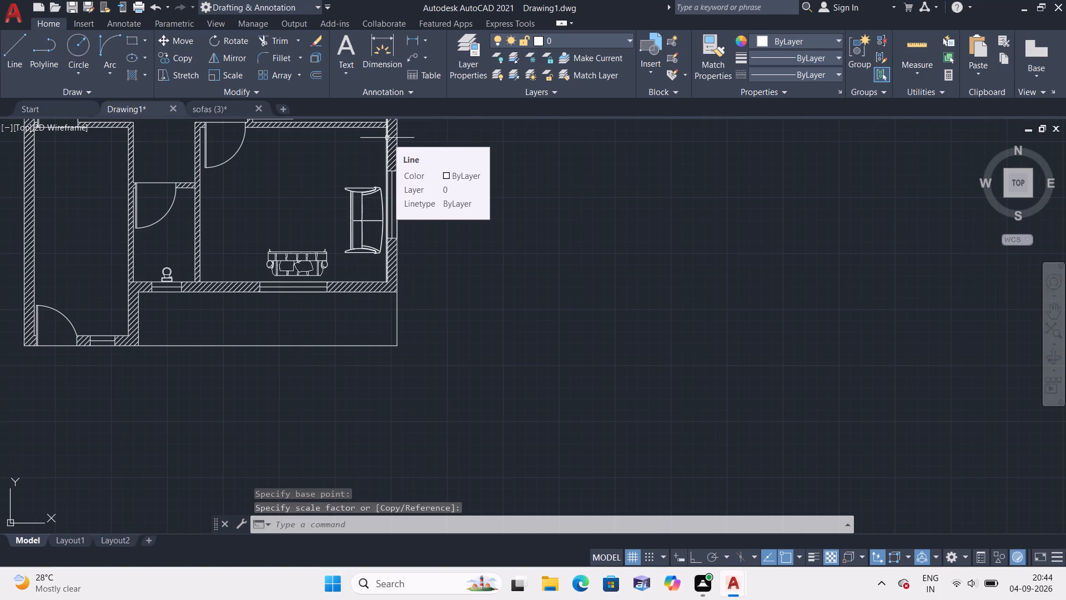
text(l)
key(space)
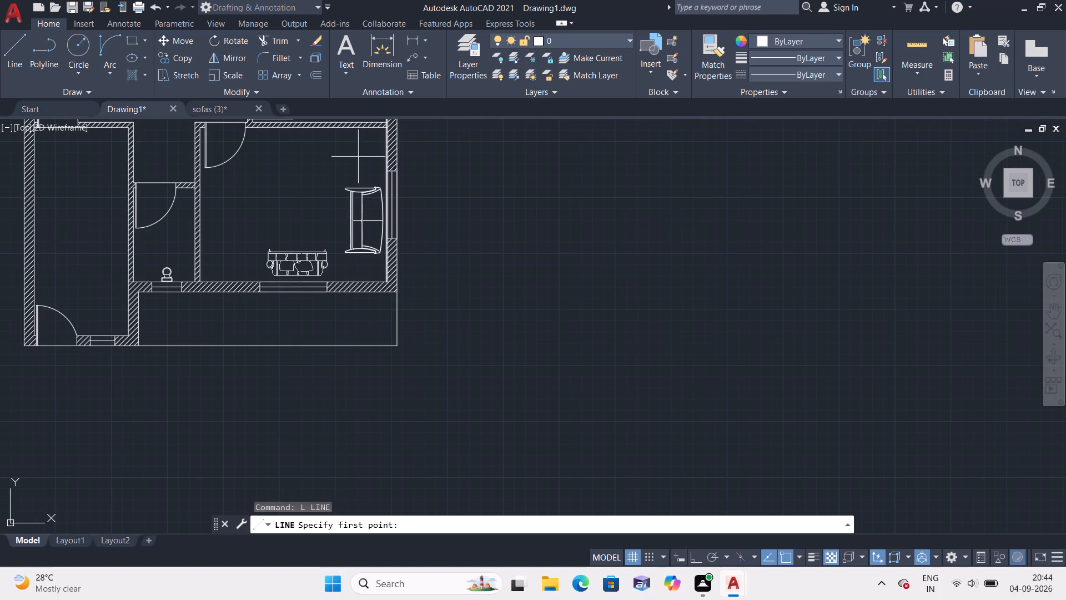
click(284, 226)
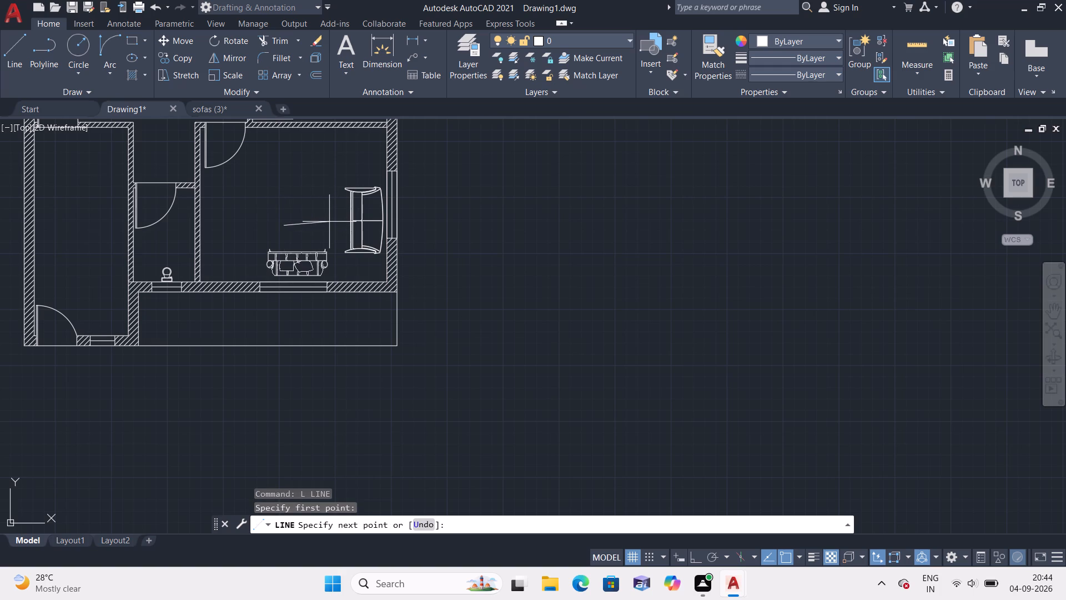
key(F8)
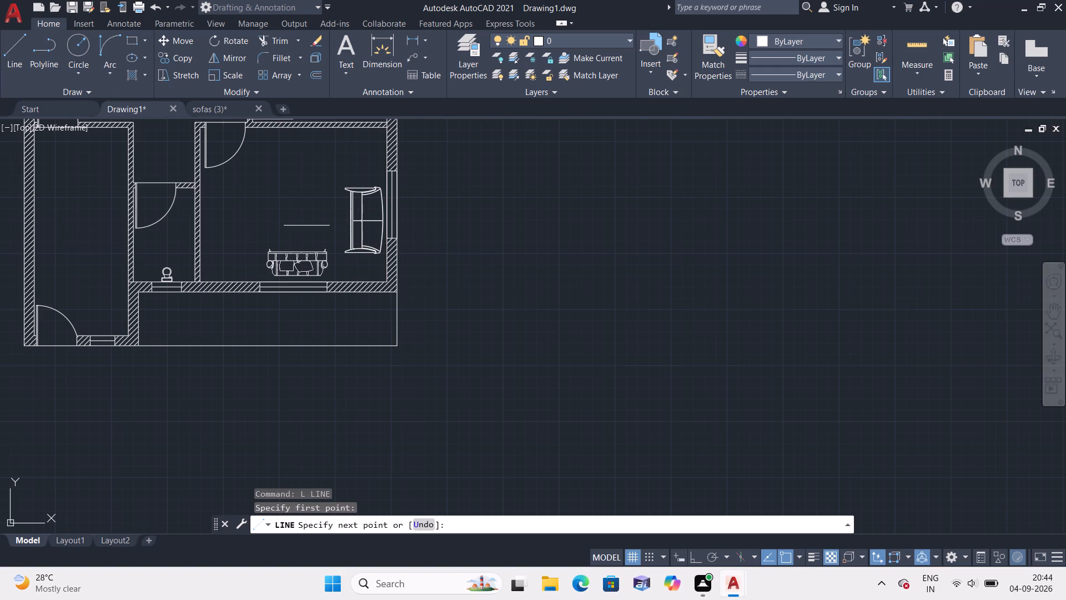
click(329, 222)
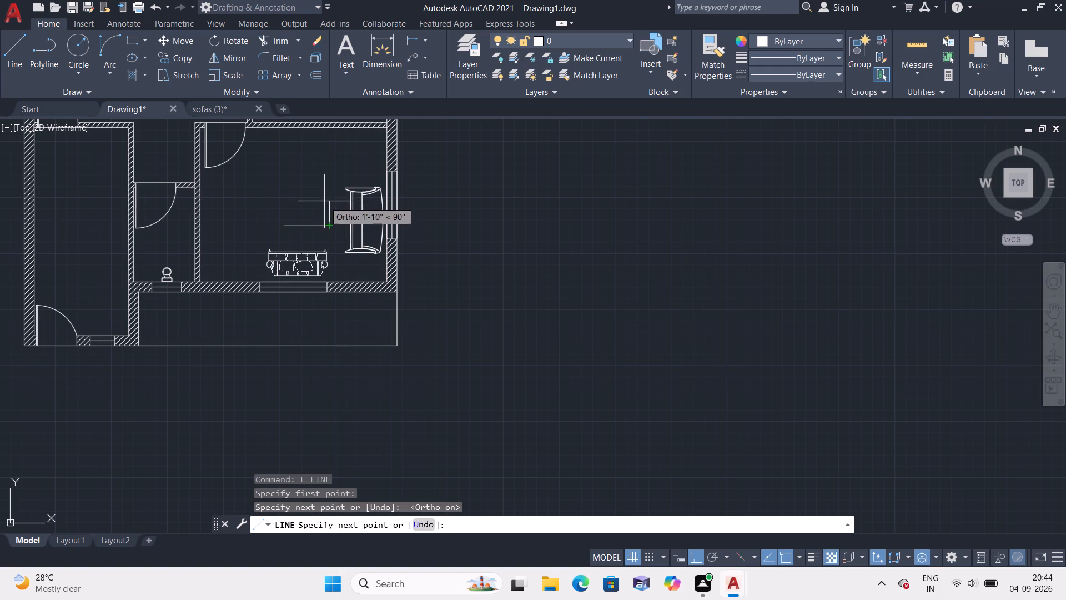
click(324, 201)
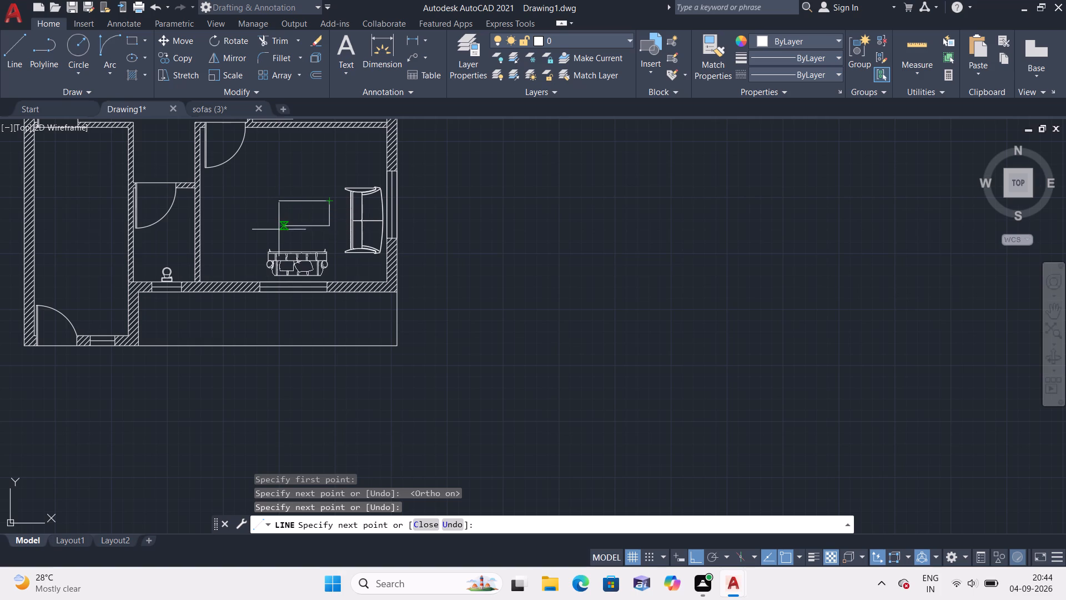
click(284, 200)
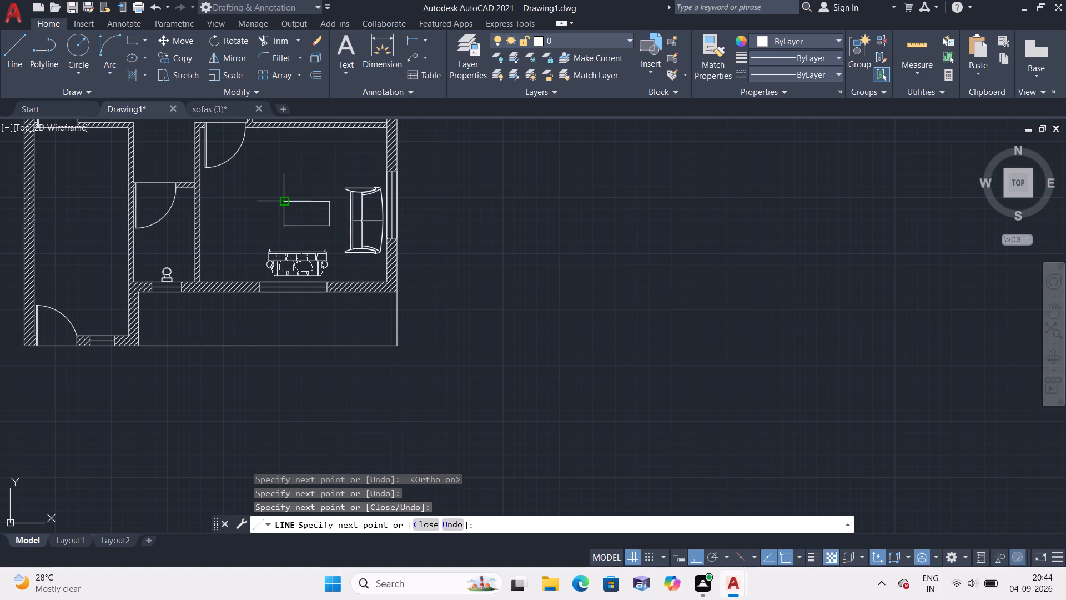
click(284, 225)
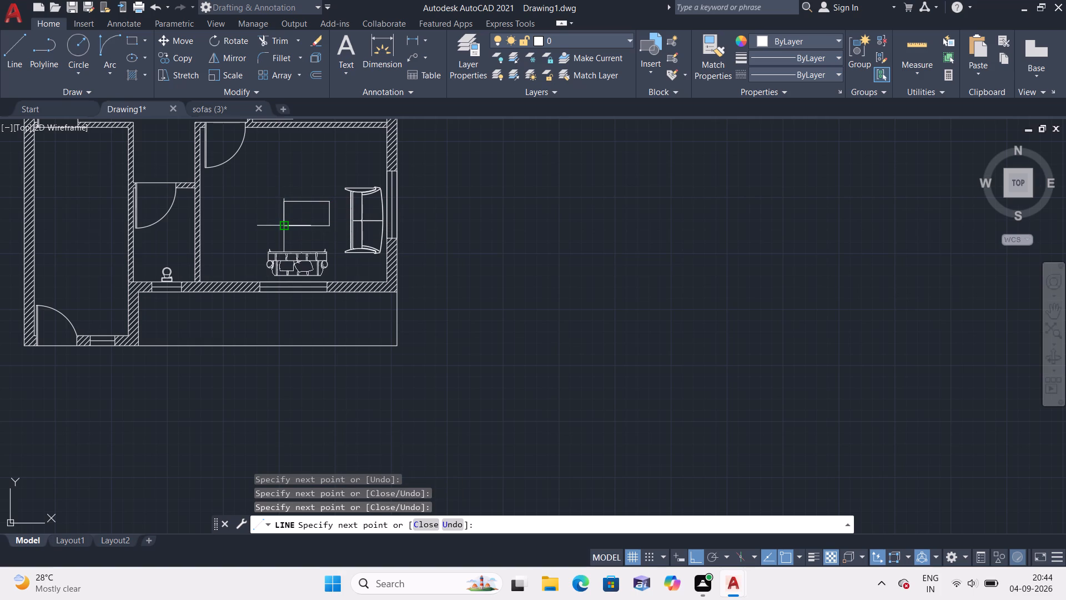
key(Escape)
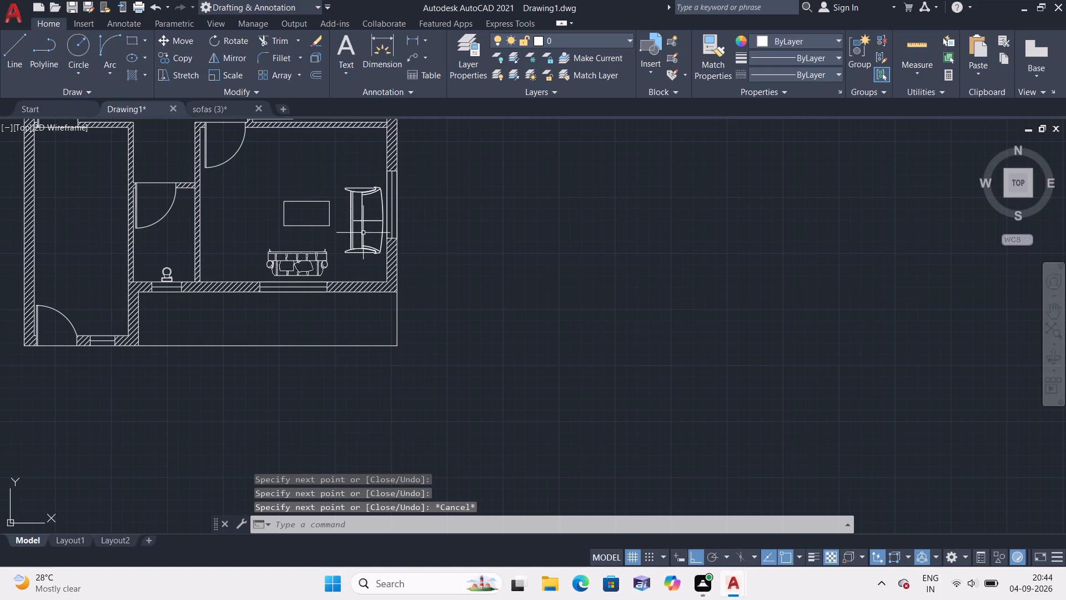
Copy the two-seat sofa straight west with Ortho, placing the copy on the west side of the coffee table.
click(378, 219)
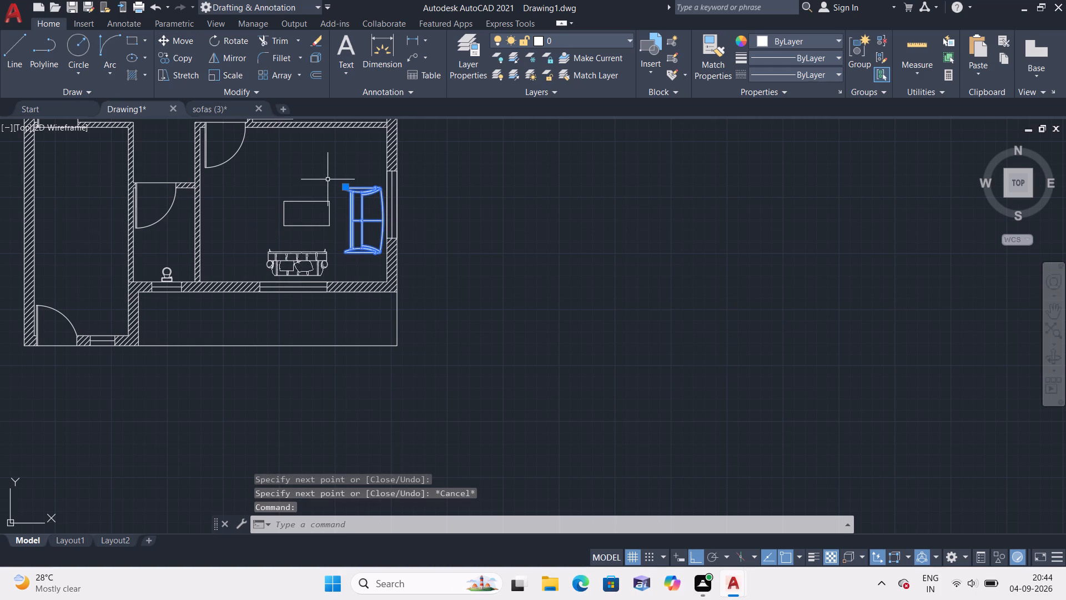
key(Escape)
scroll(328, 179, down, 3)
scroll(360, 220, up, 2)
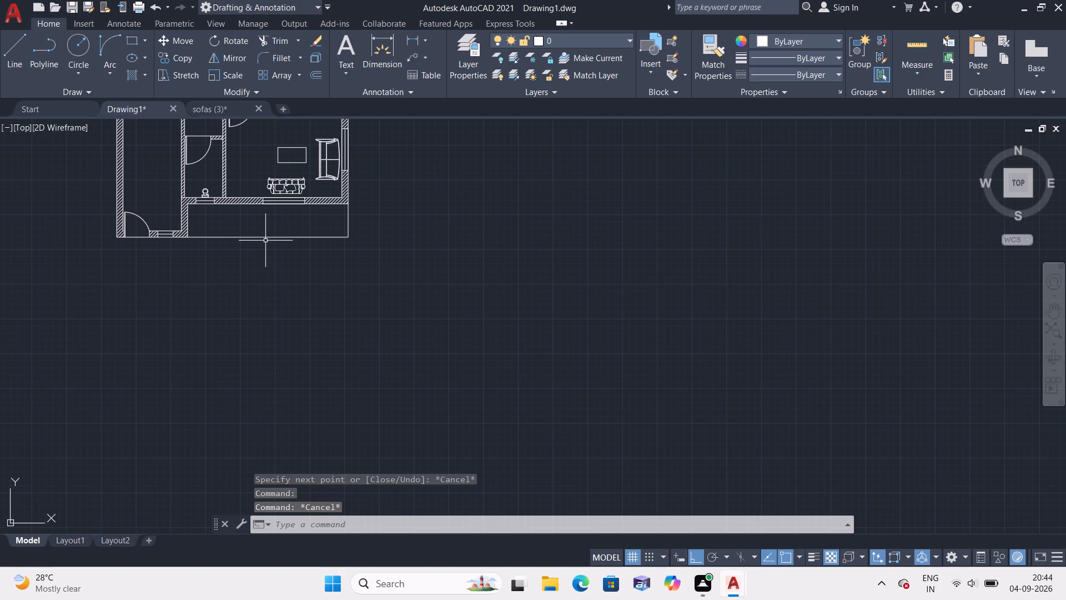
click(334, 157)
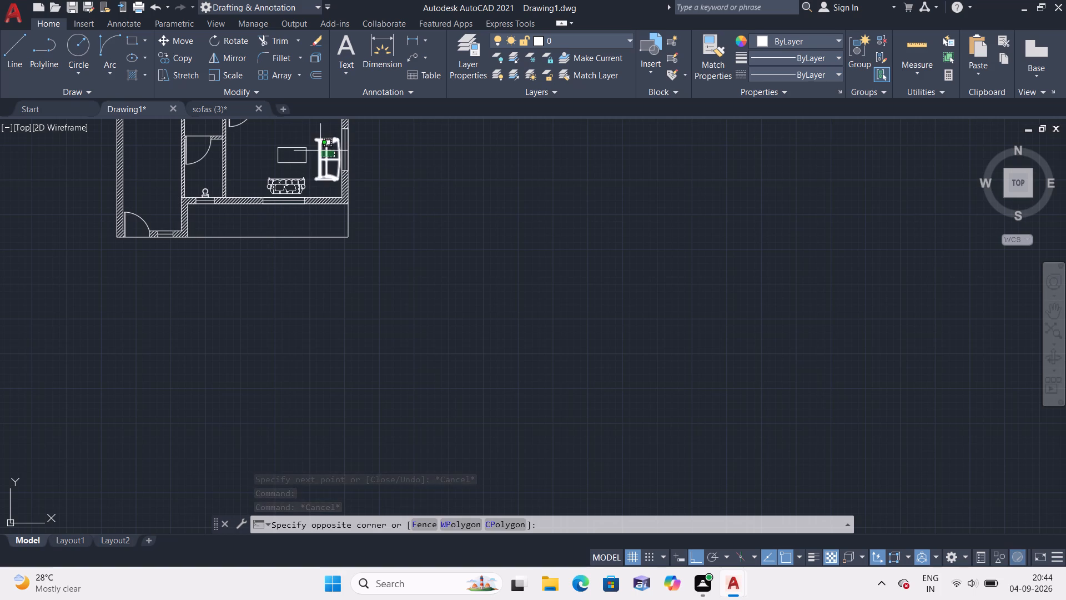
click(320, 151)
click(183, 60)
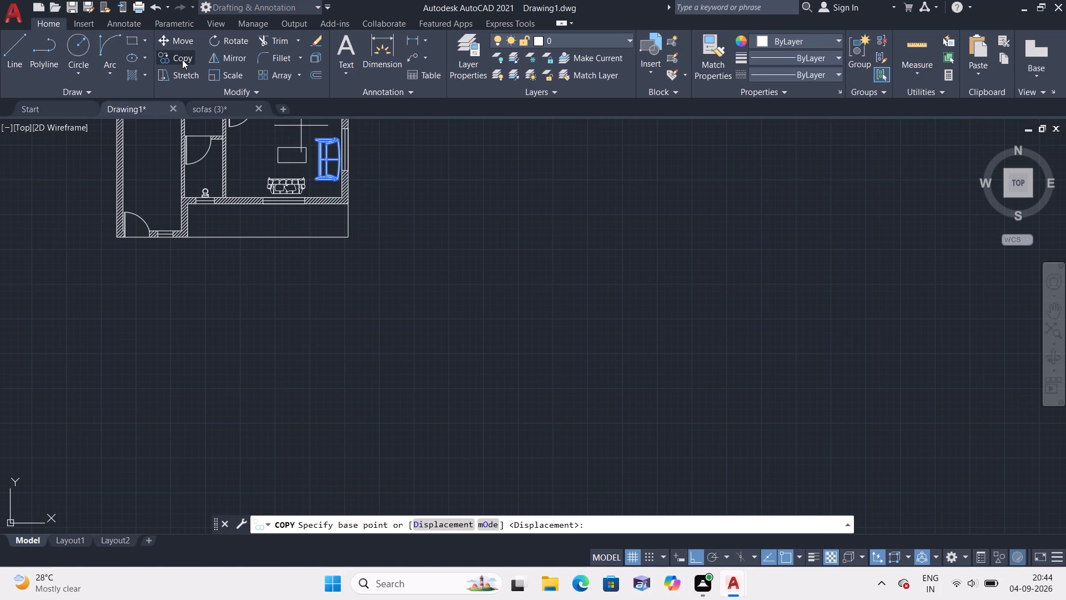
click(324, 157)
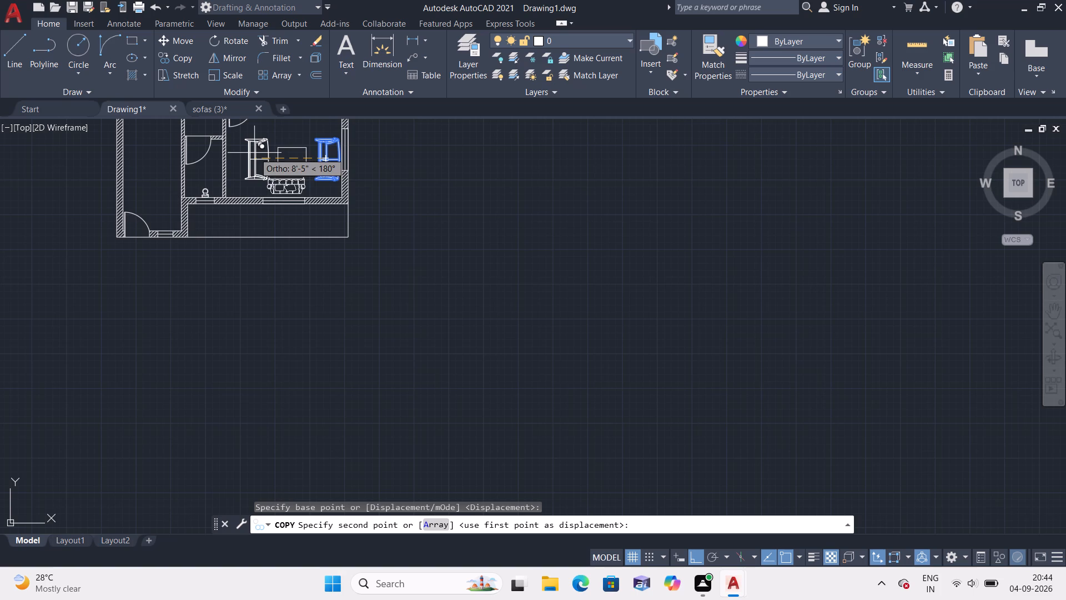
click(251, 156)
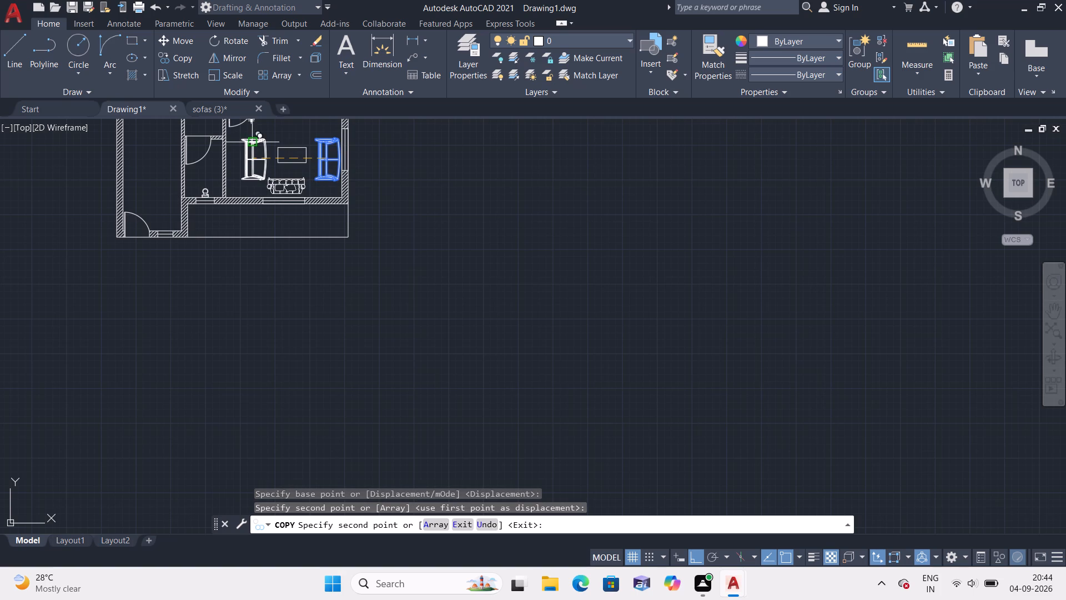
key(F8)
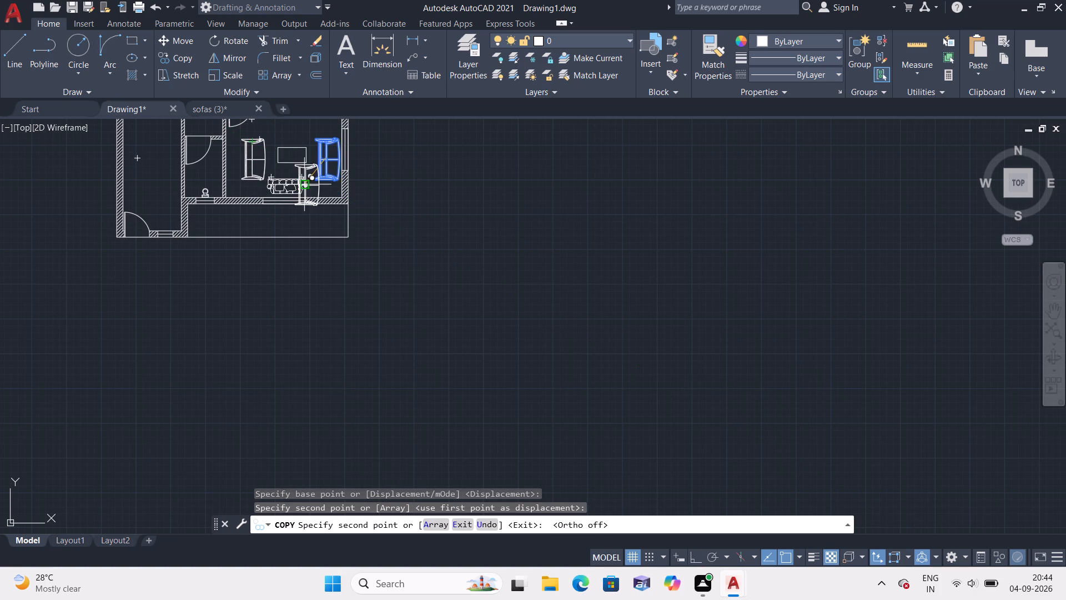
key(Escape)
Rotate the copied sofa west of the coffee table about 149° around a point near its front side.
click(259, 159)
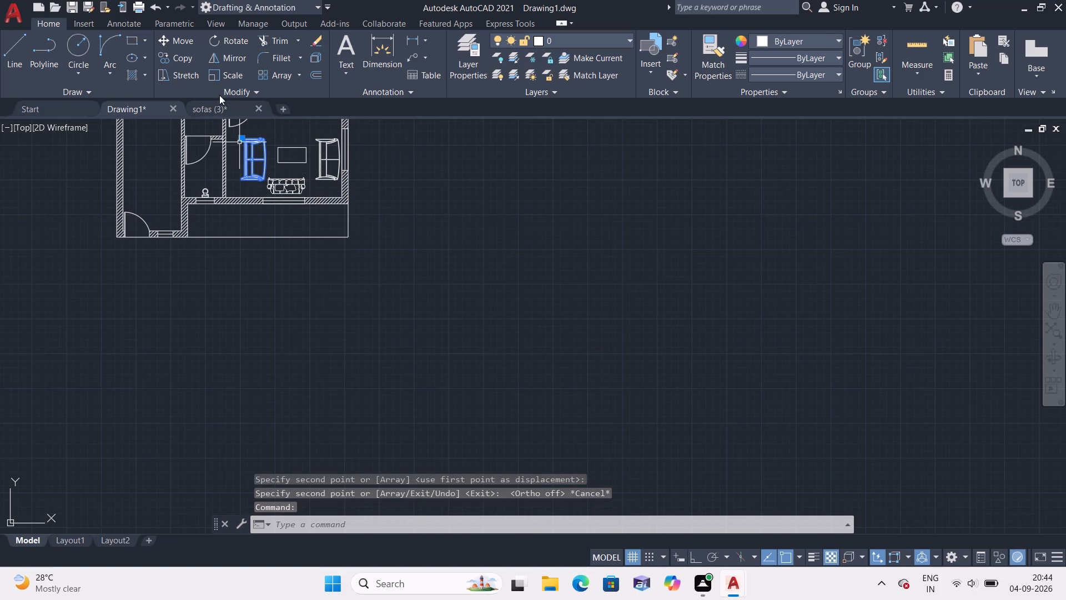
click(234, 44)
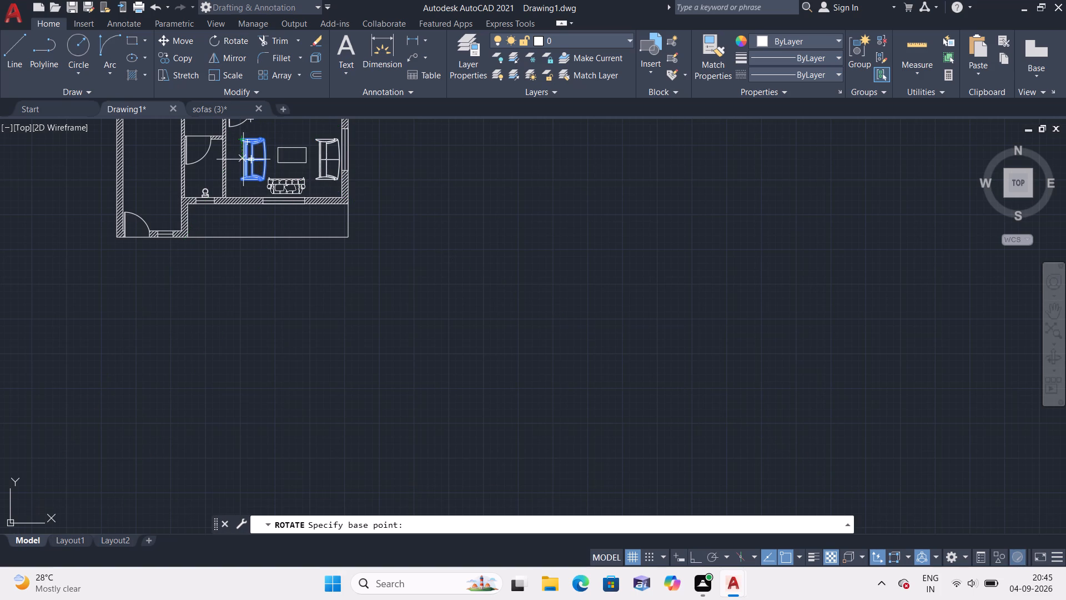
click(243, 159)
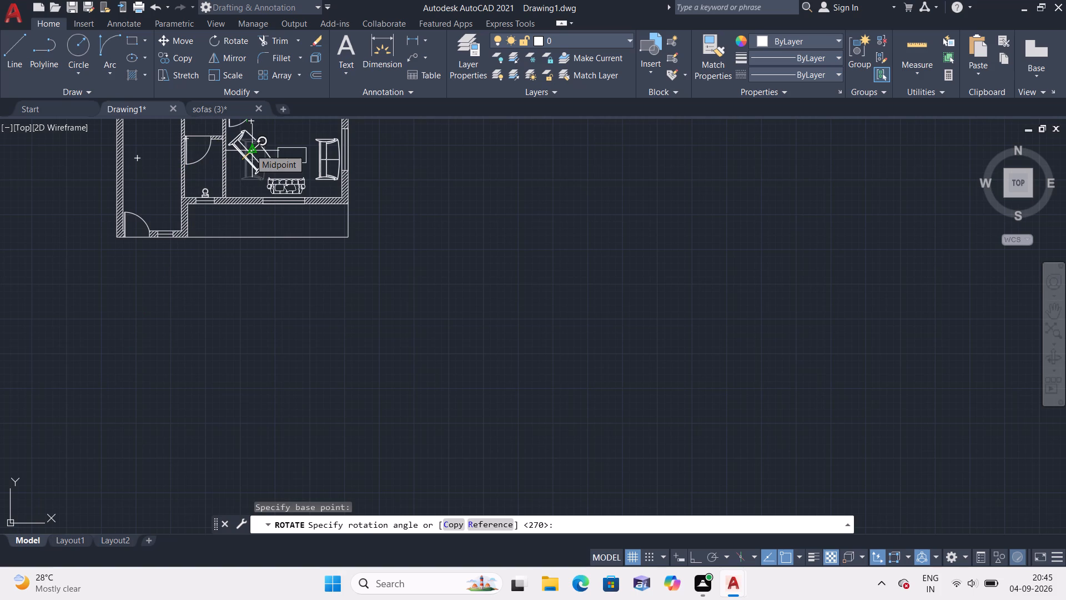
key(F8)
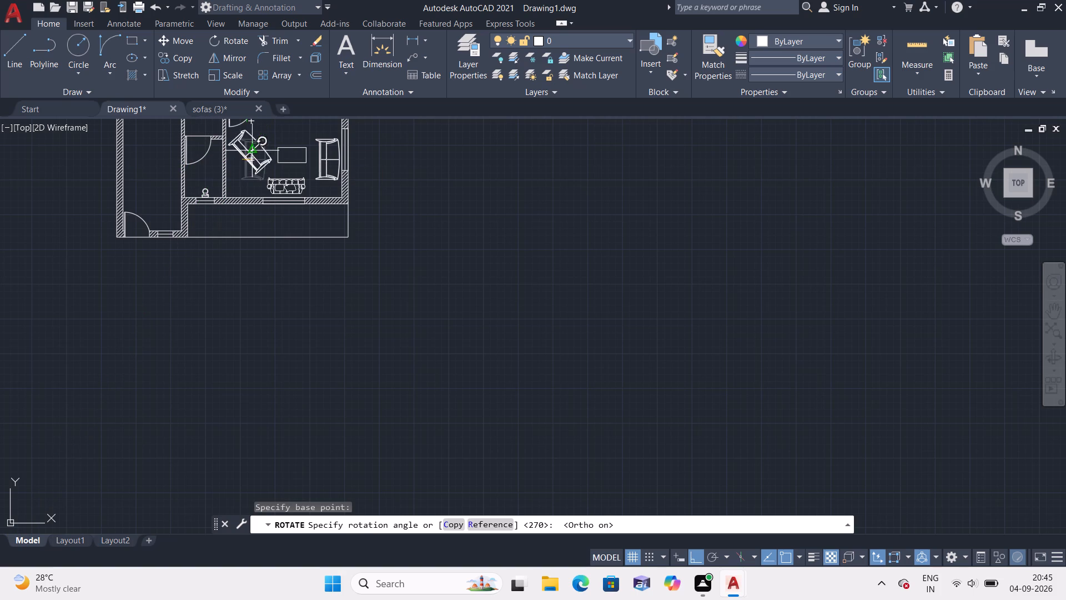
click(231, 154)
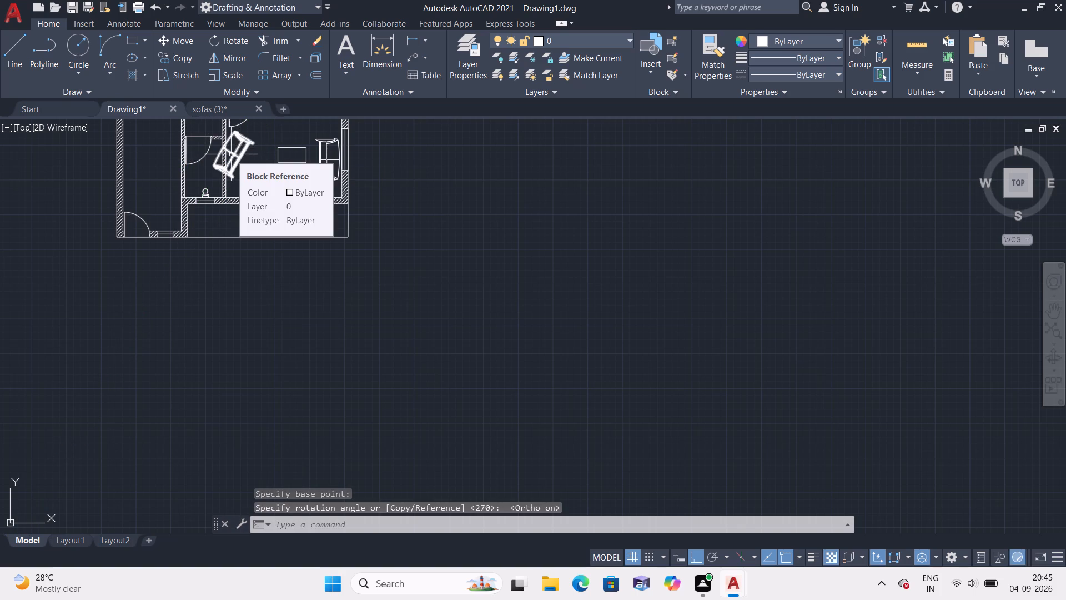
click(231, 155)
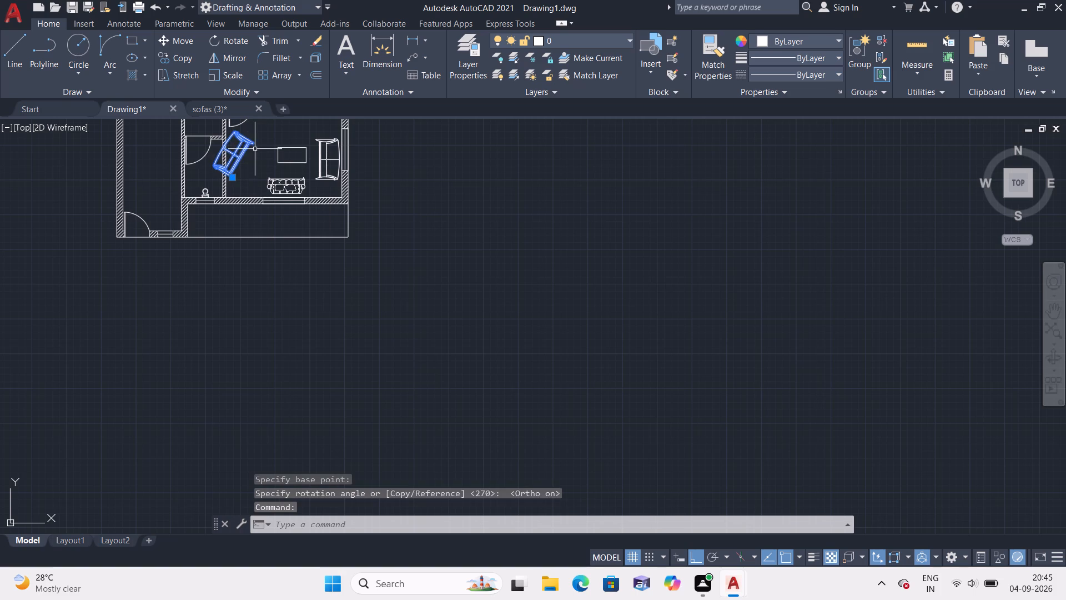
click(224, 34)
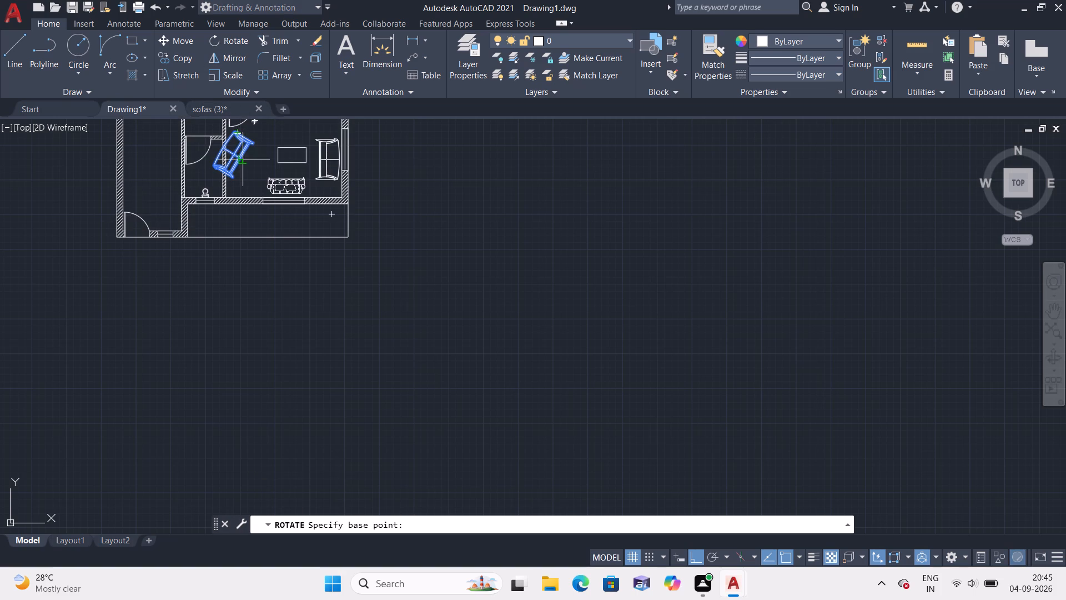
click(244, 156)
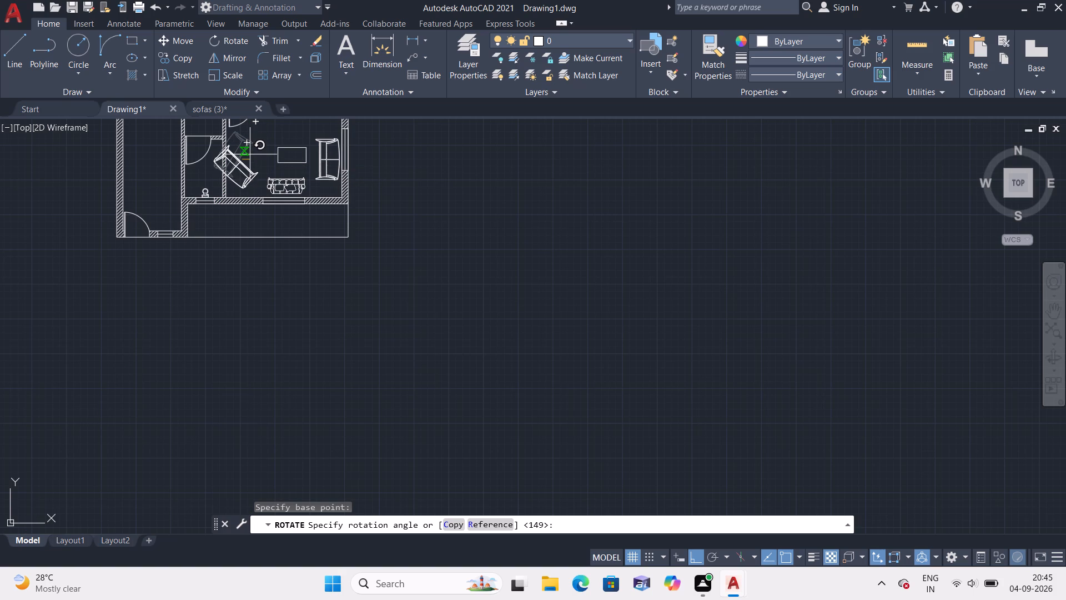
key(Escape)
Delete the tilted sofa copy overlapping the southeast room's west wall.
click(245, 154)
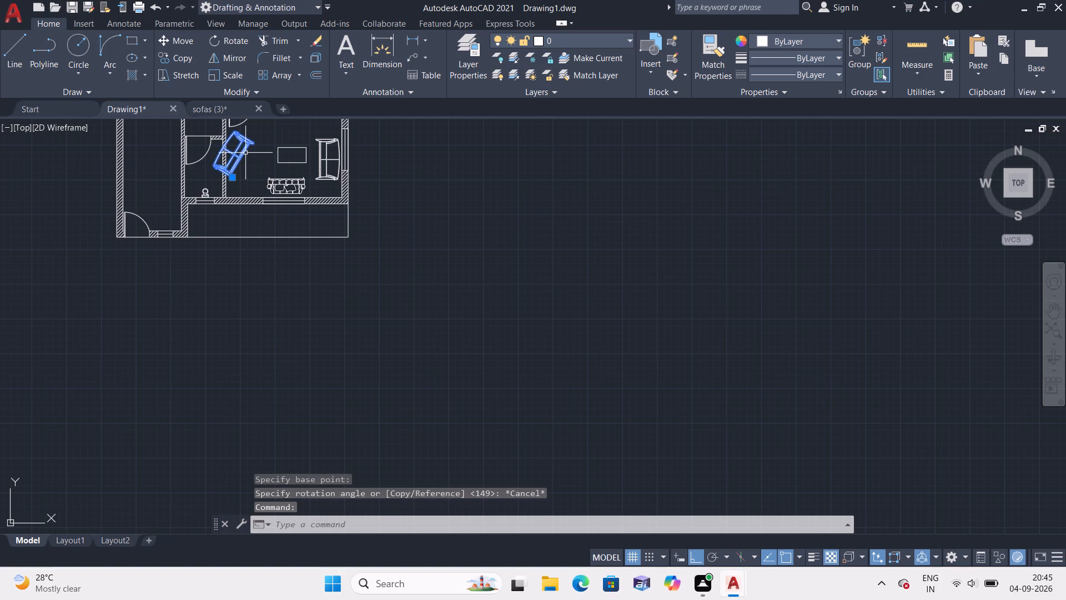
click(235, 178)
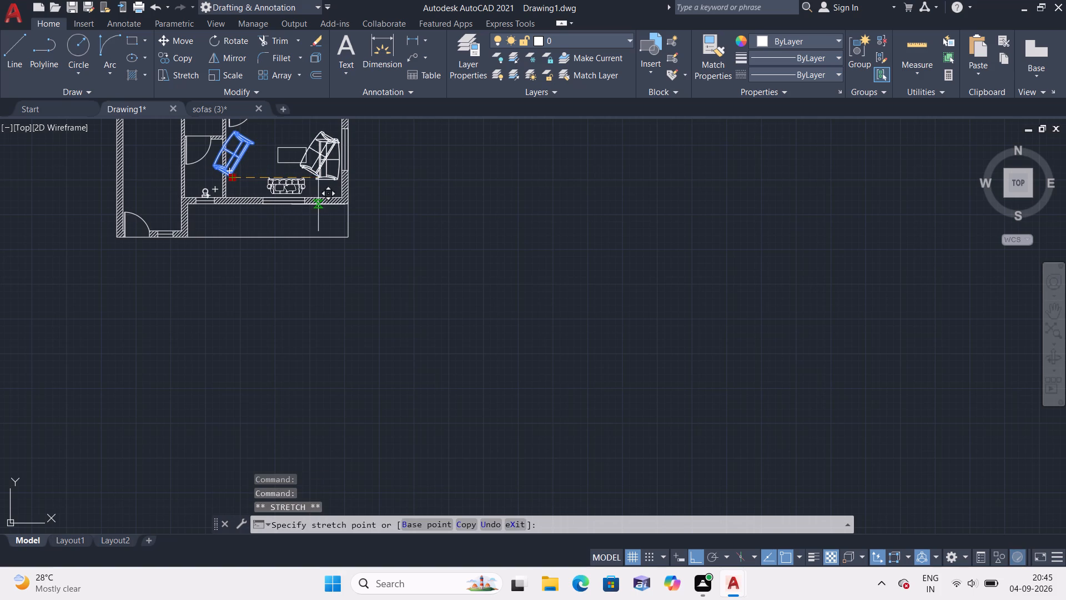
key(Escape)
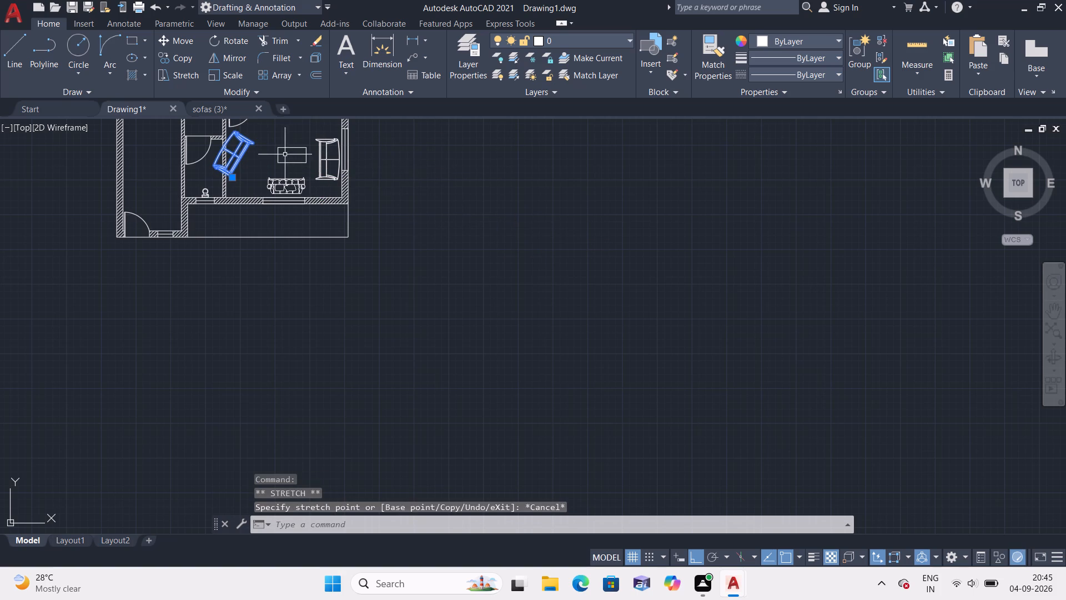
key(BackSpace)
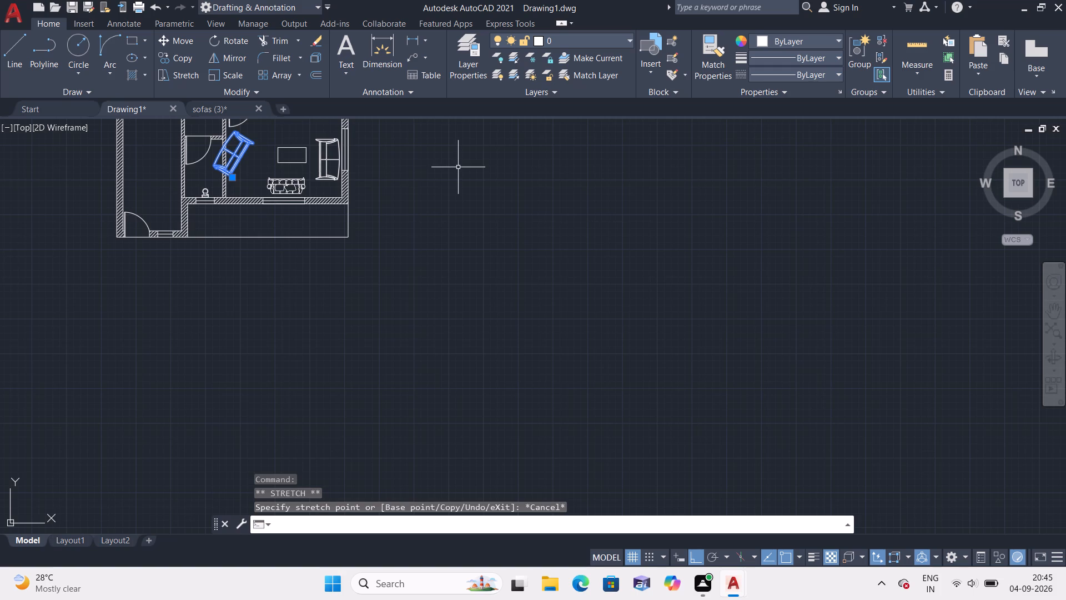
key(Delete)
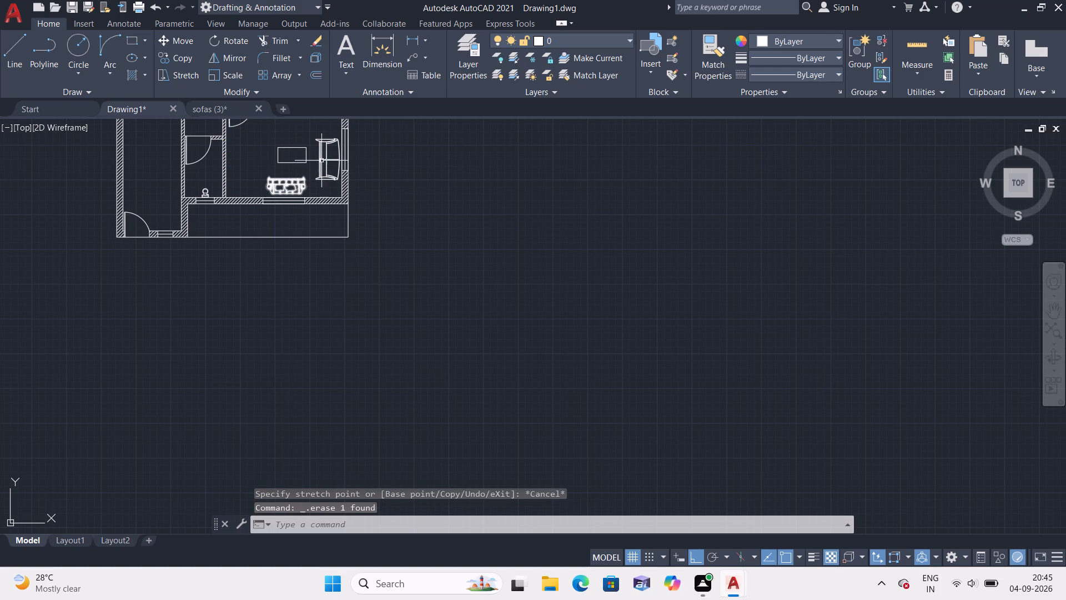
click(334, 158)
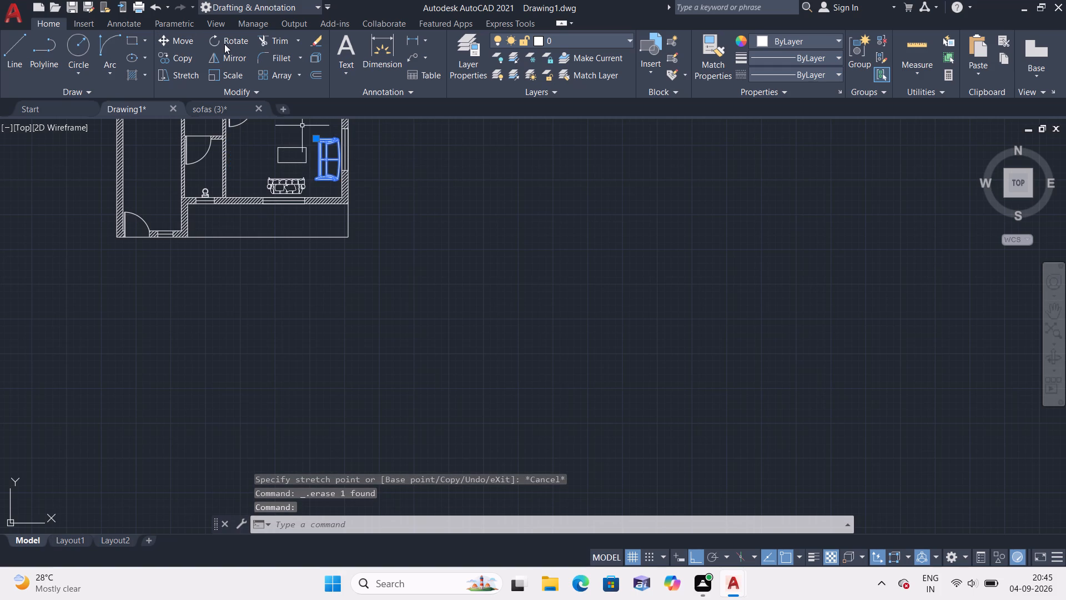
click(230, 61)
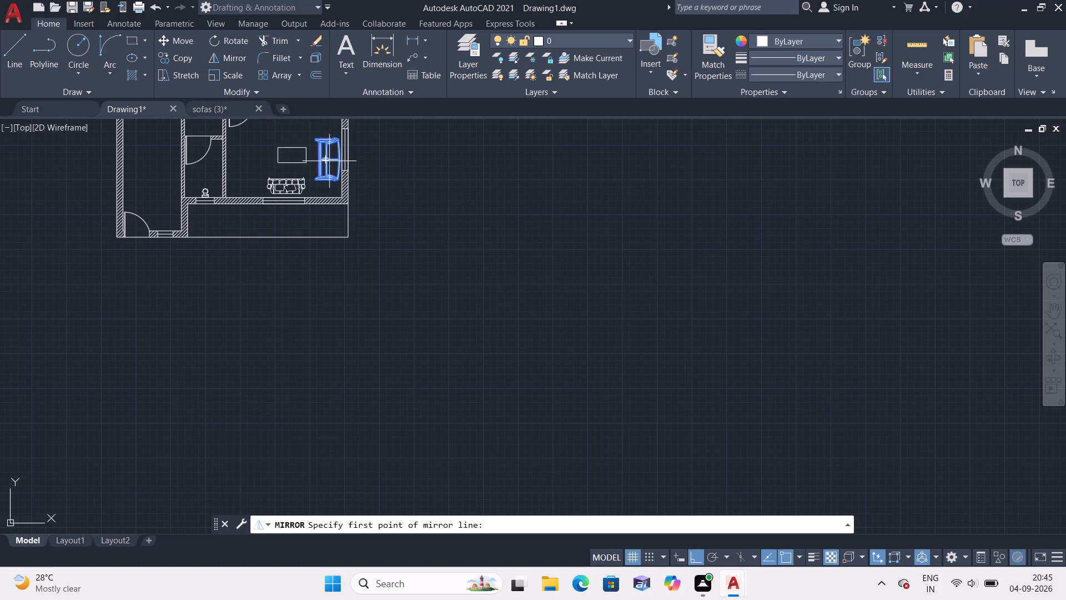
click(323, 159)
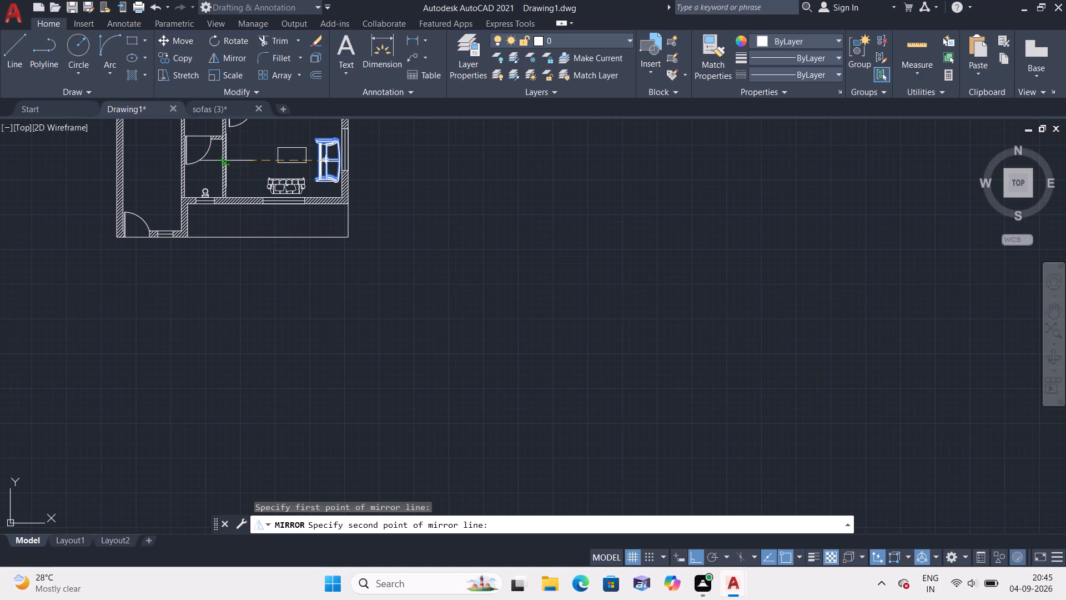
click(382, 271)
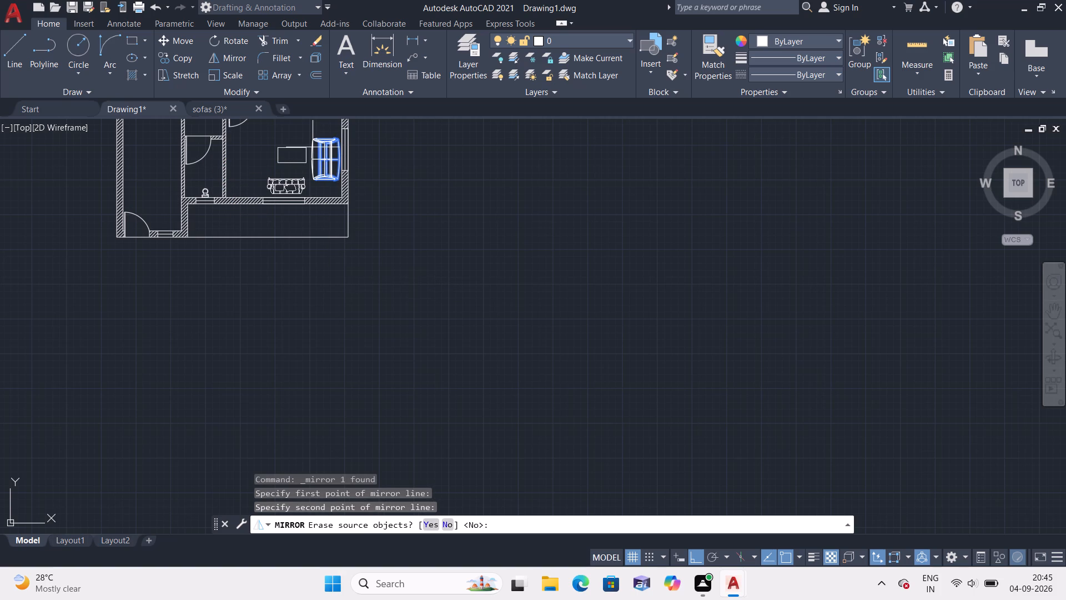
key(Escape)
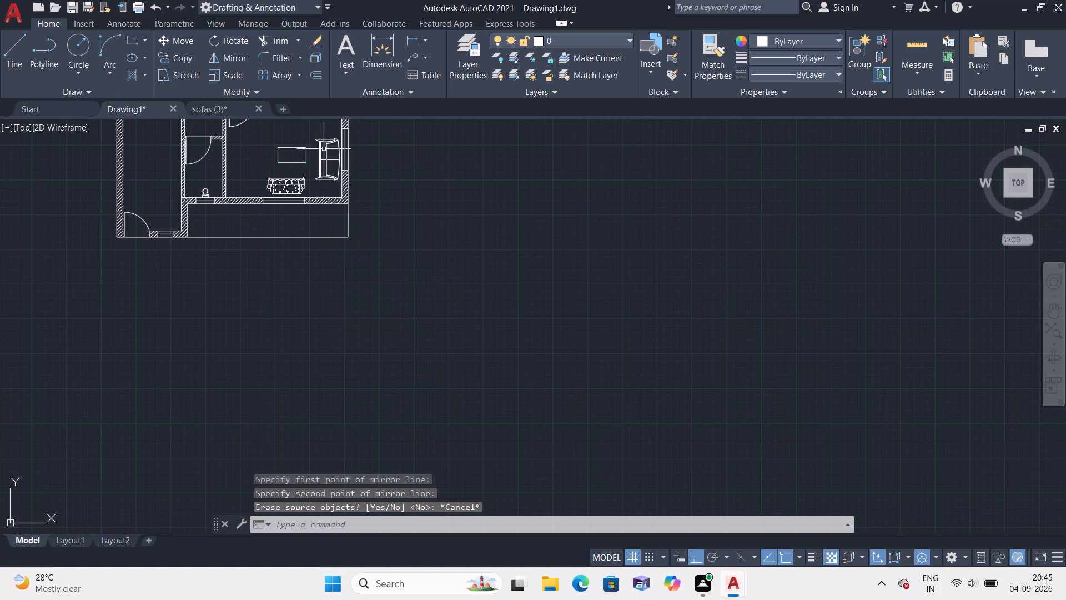
Mirror the two-seat sofa across a vertical line just west of it, keeping the original sofa.
click(333, 152)
click(333, 152)
click(329, 153)
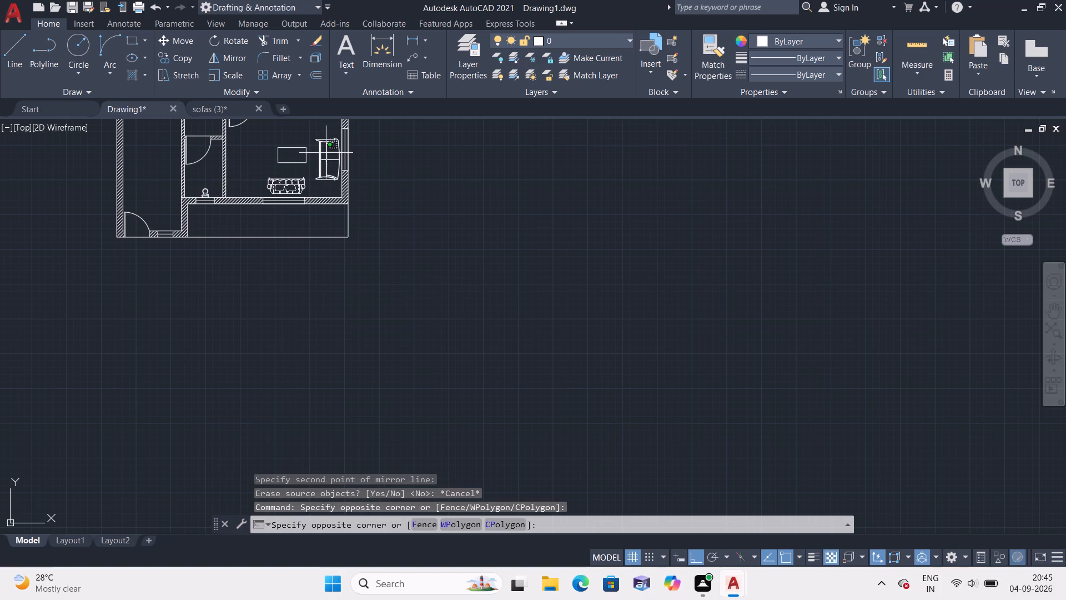
click(326, 153)
click(224, 50)
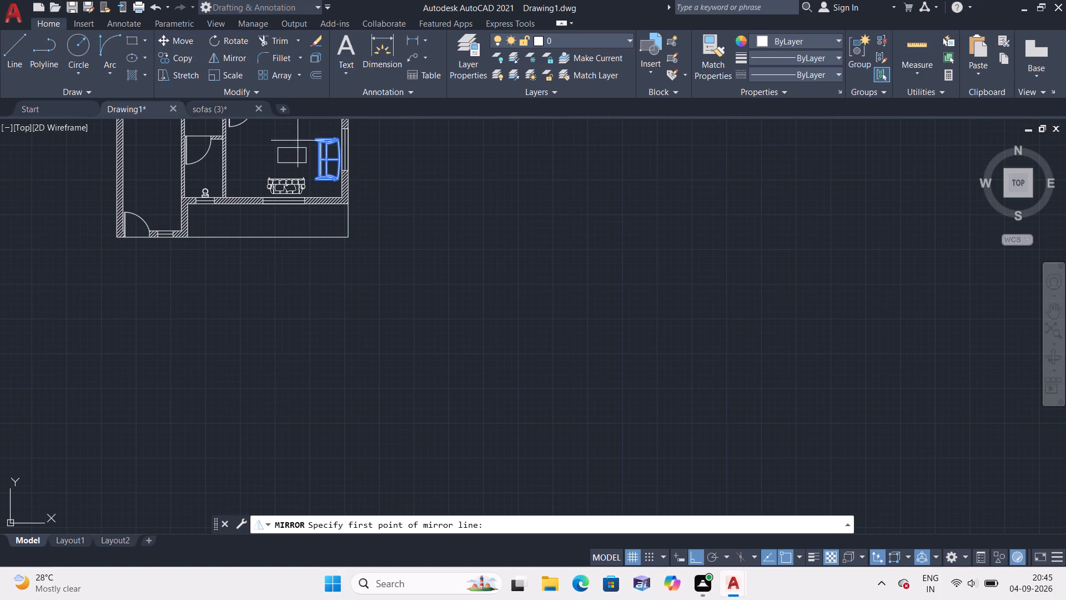
click(312, 165)
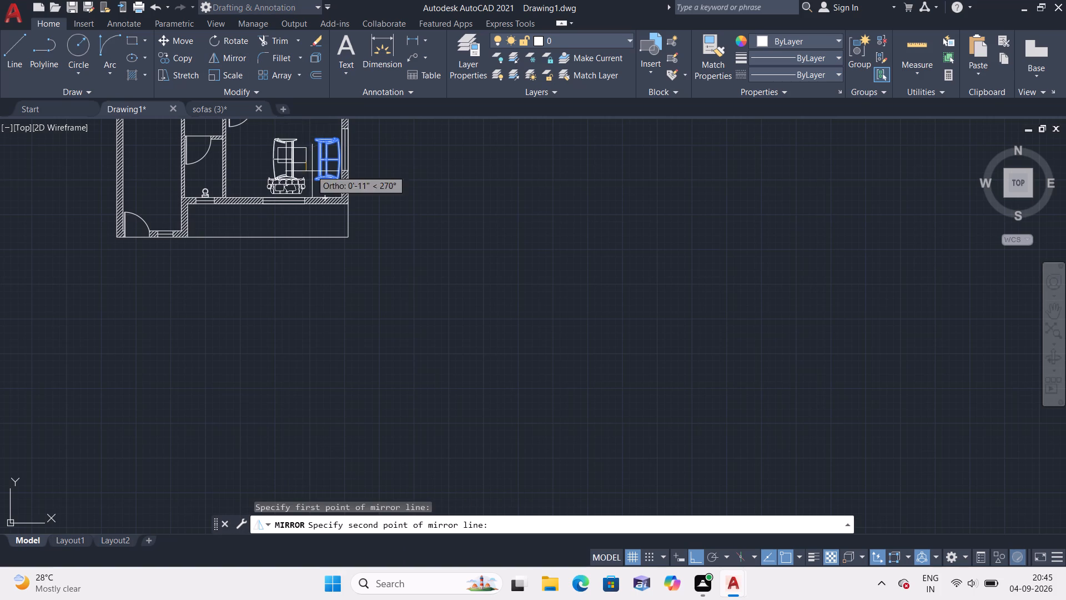
click(304, 272)
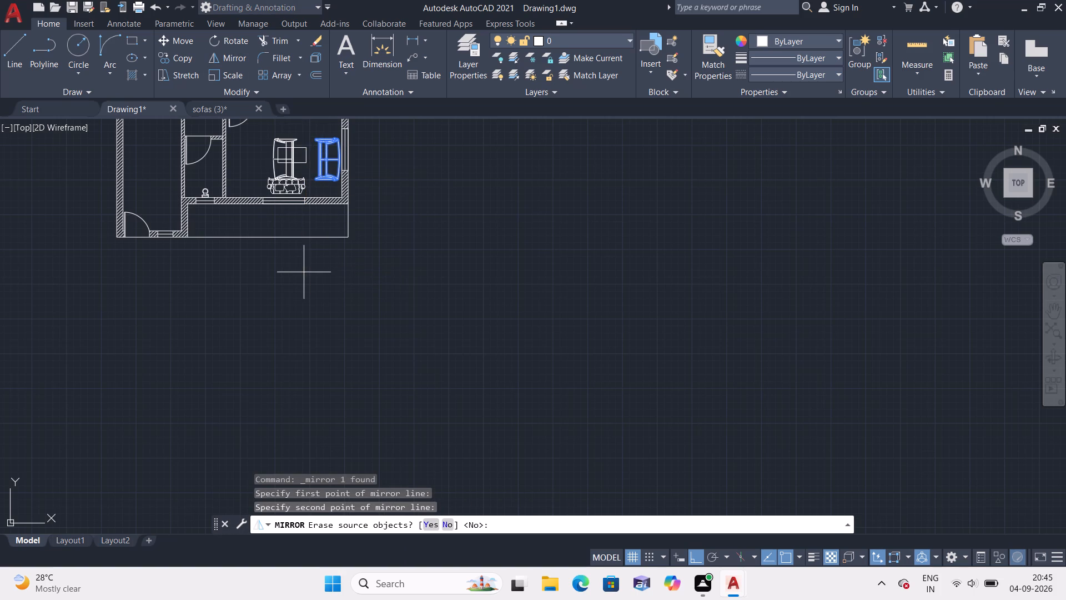
click(448, 527)
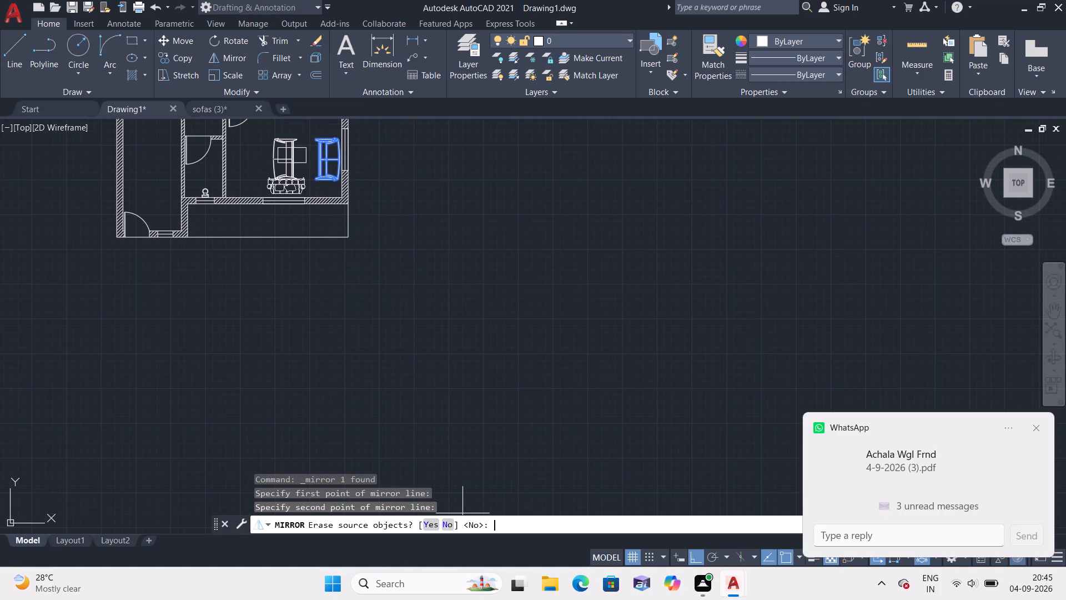
Move the mirrored sofa straight west by its grip, between the room's west wall and the coffee table.
click(275, 164)
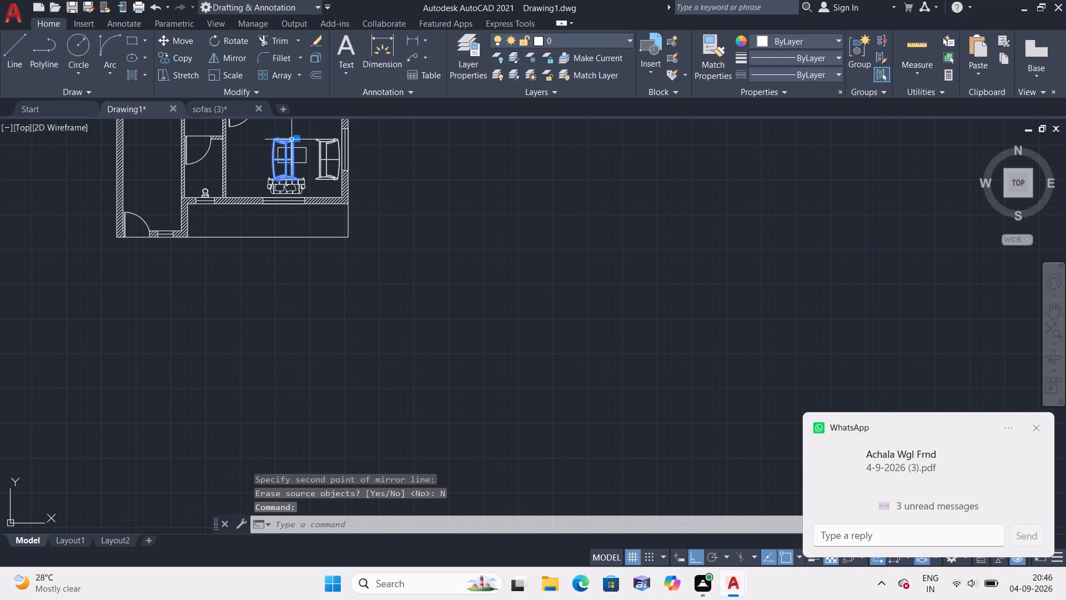
click(296, 137)
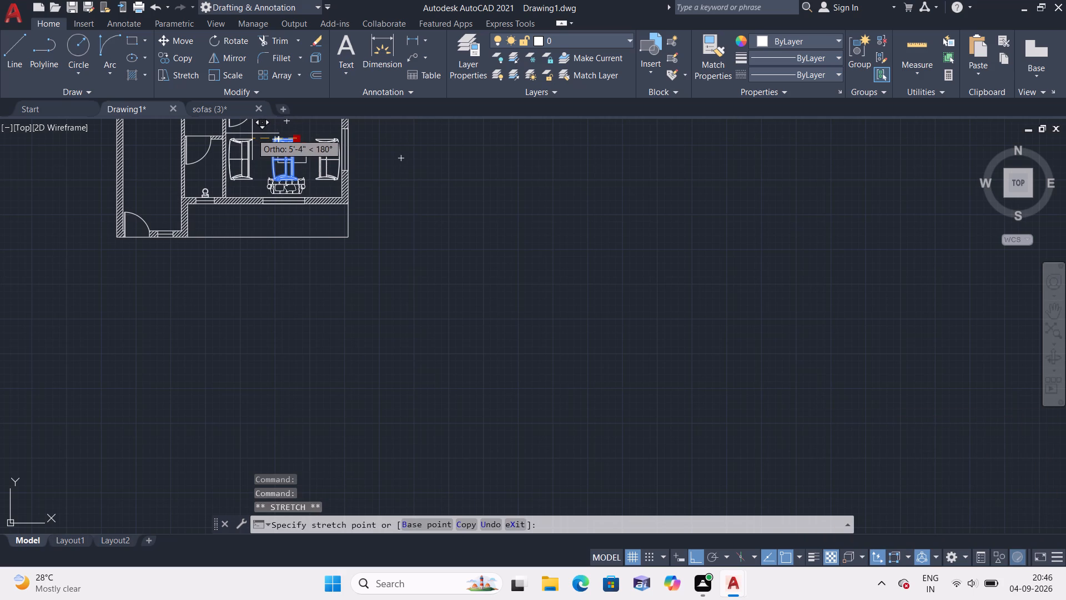
click(258, 134)
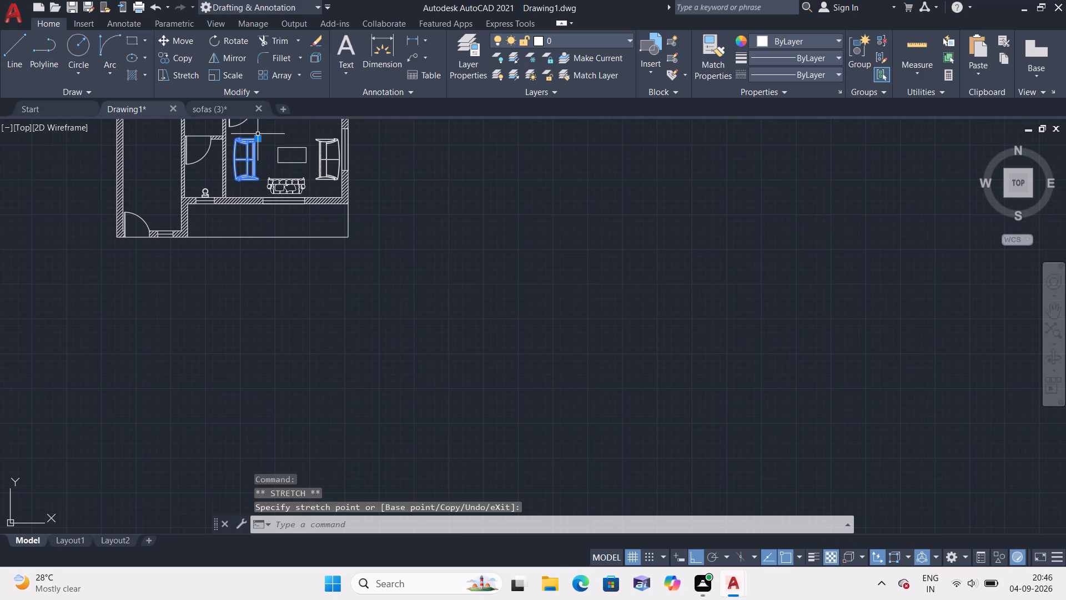
key(Escape)
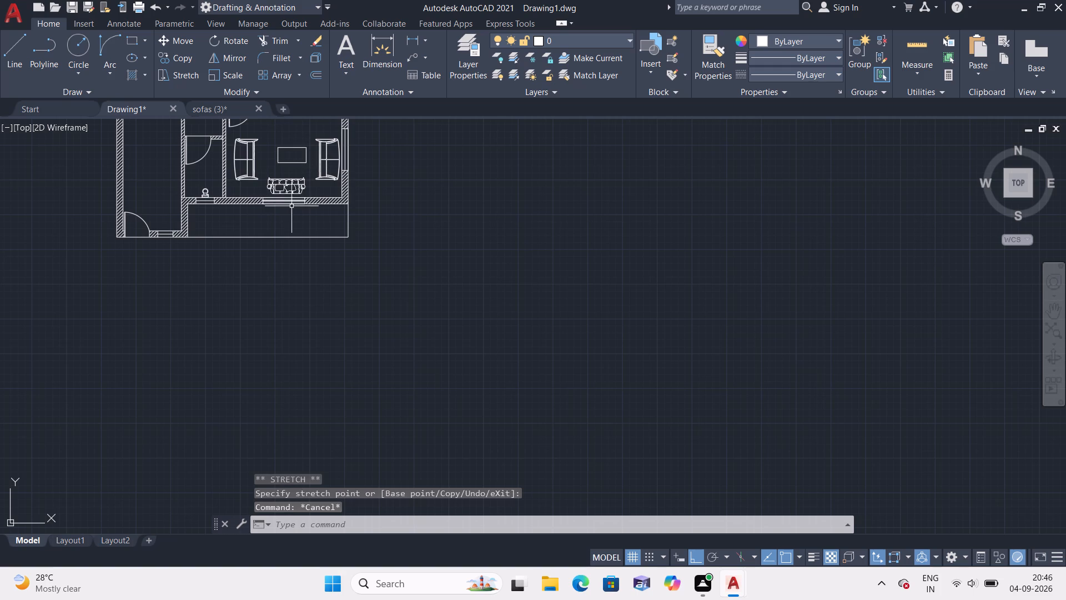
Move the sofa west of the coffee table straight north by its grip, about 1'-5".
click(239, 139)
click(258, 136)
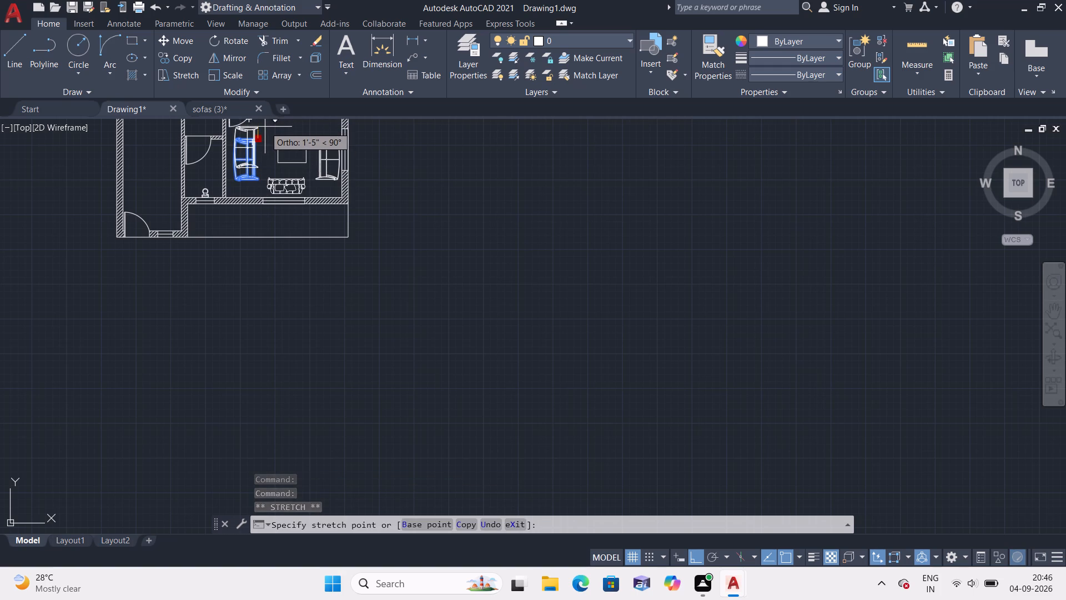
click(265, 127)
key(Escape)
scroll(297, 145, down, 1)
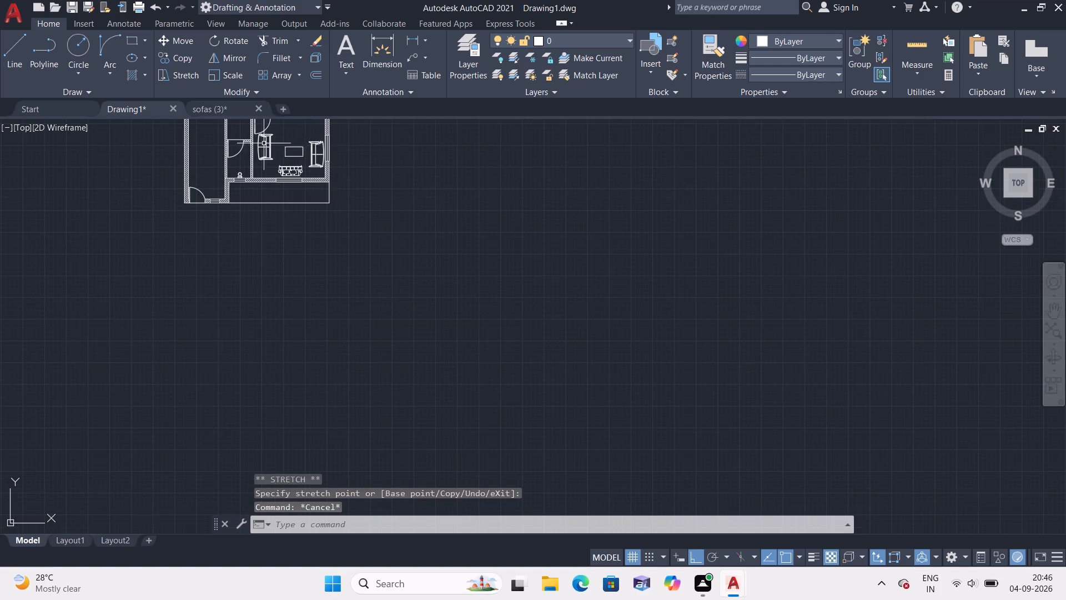
Move the west sofa straight south by its grip to line up with the opposite sofa east of the coffee table.
scroll(249, 143, up, 2)
click(273, 144)
click(296, 158)
click(296, 153)
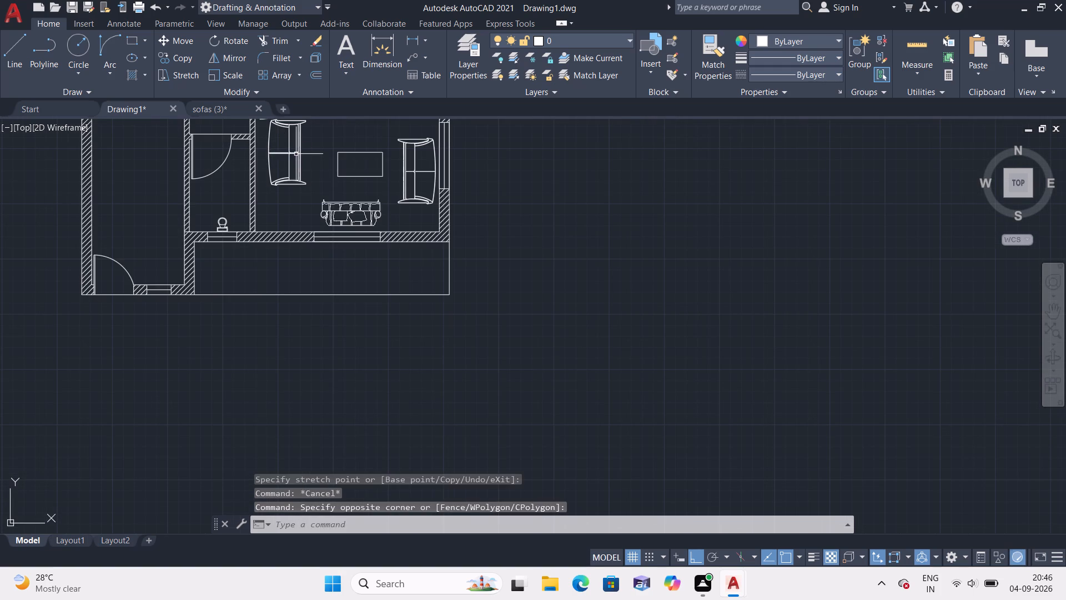
click(303, 120)
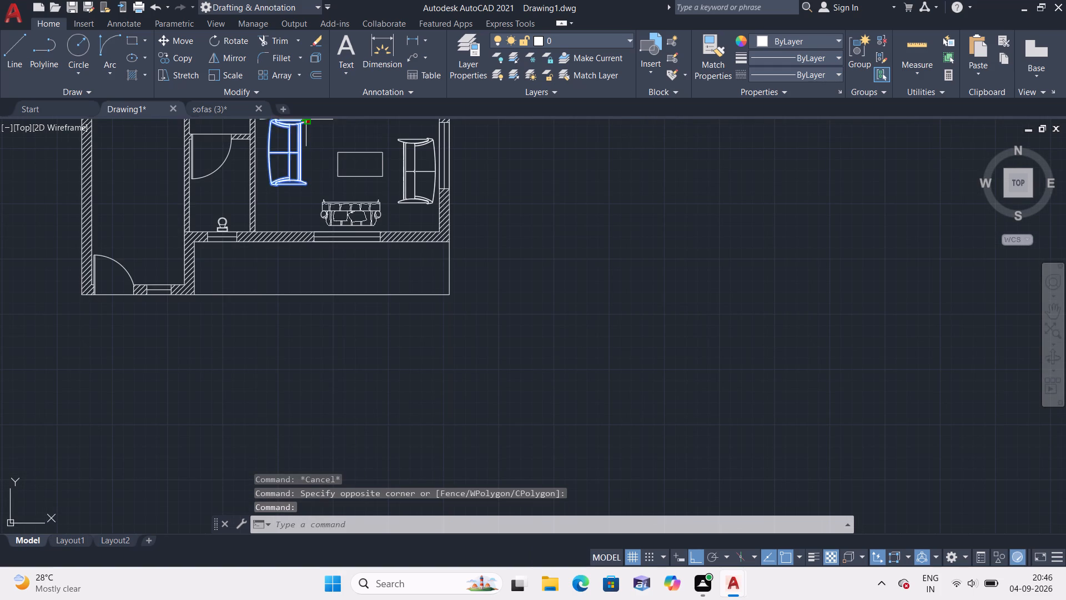
click(310, 137)
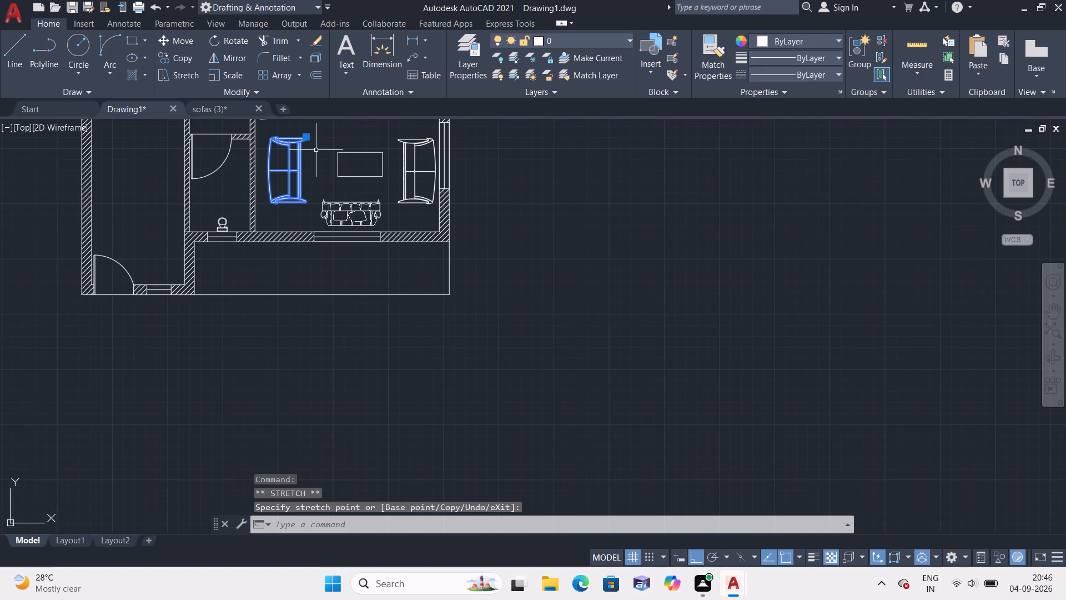
key(Escape)
Move the coffee table rectangle about 7" west, between the two facing sofas.
scroll(326, 154, down, 1)
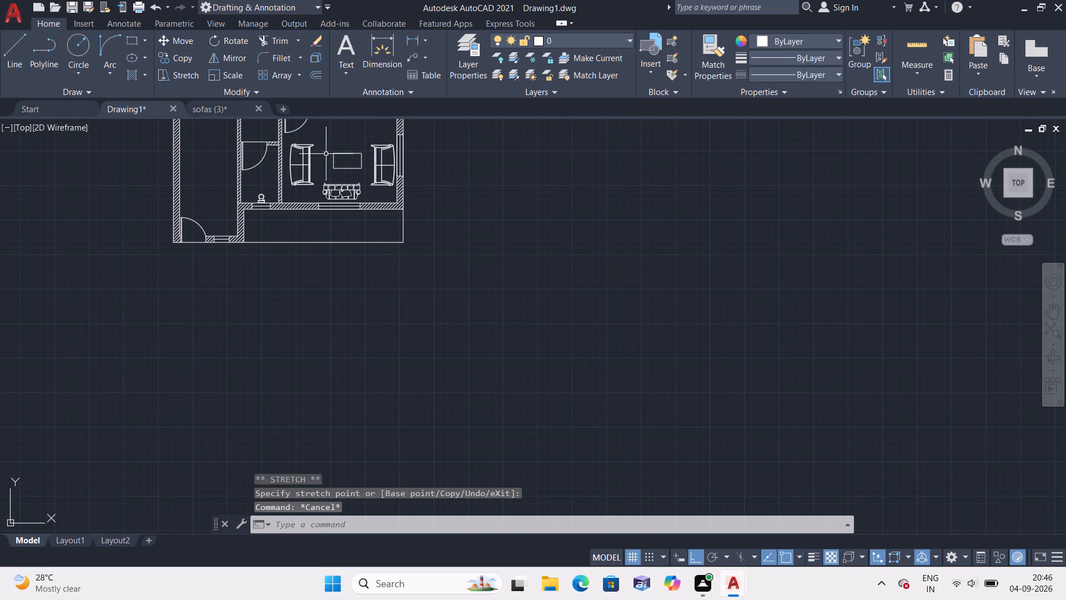
scroll(320, 163, up, 2)
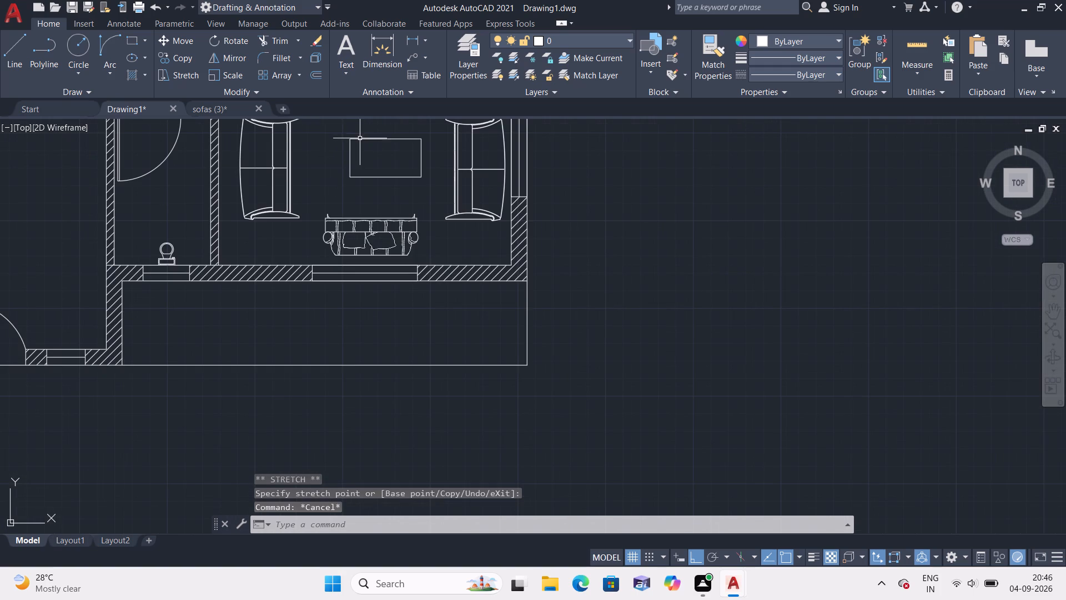
click(339, 137)
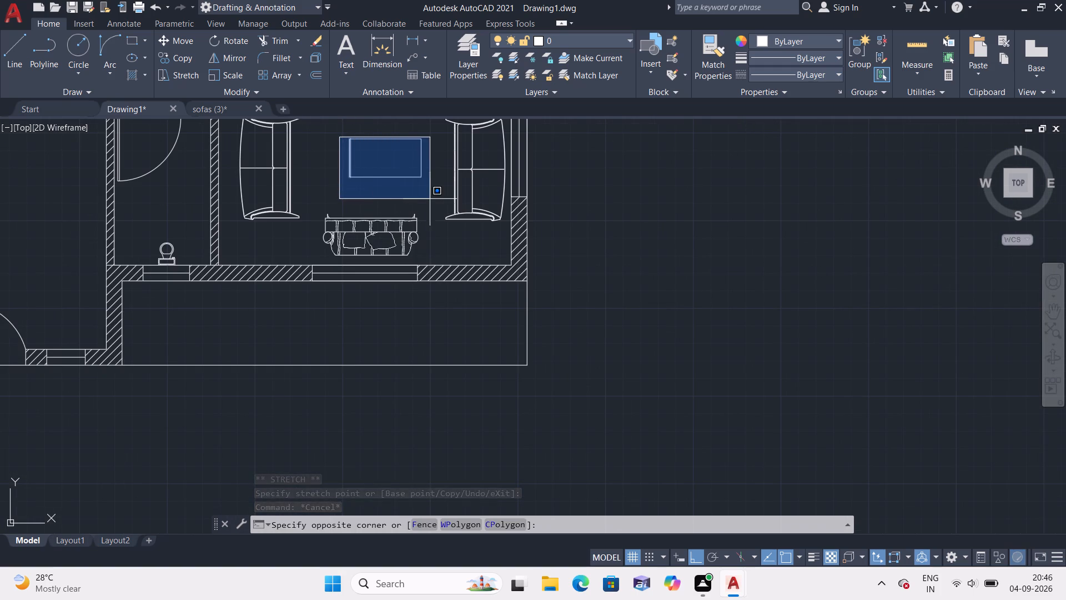
click(433, 198)
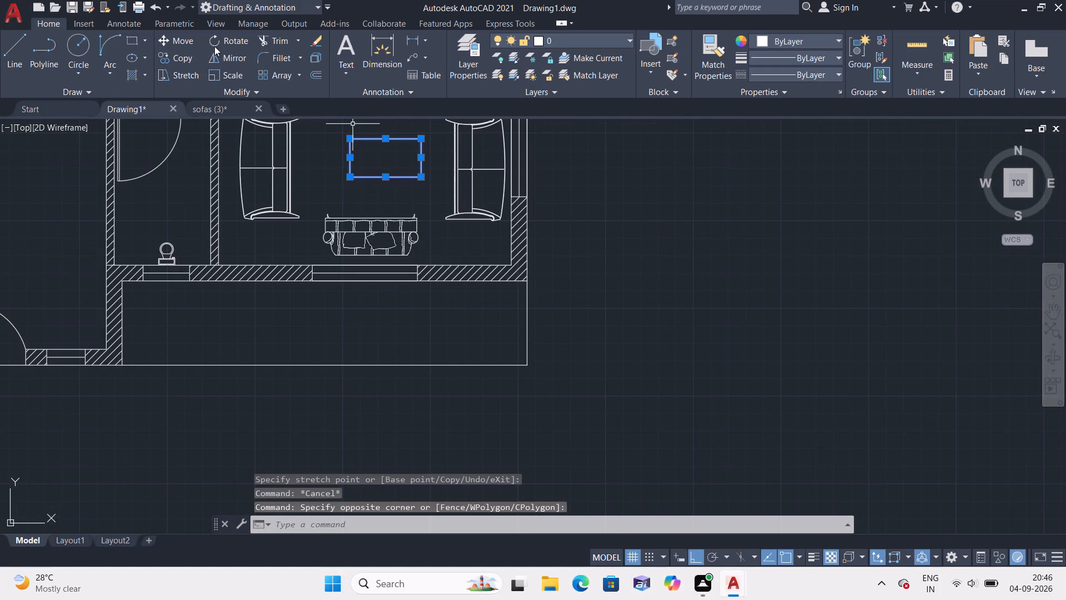
click(179, 47)
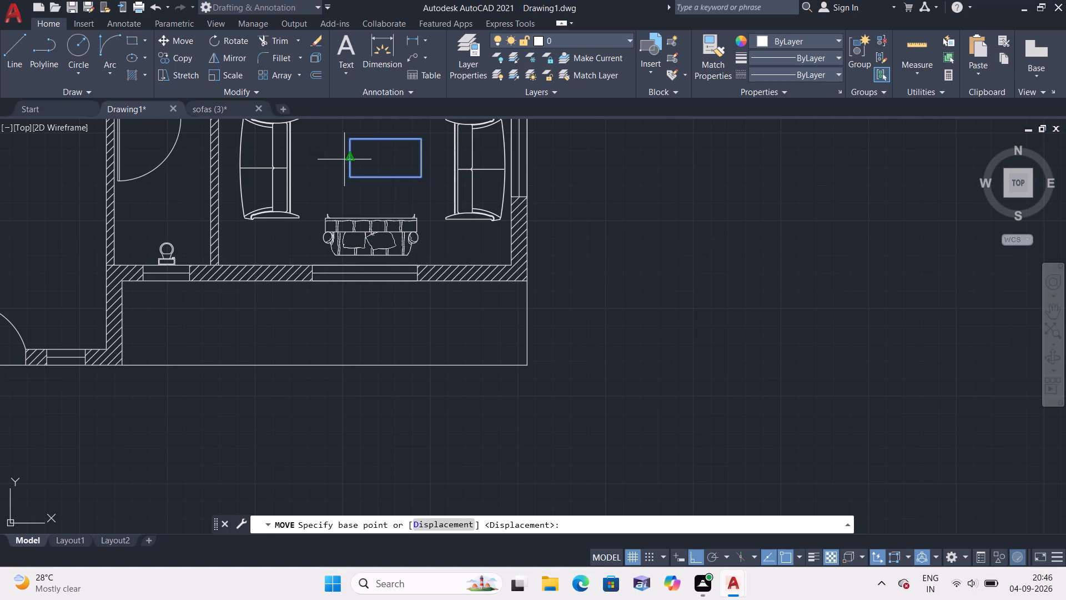
click(346, 157)
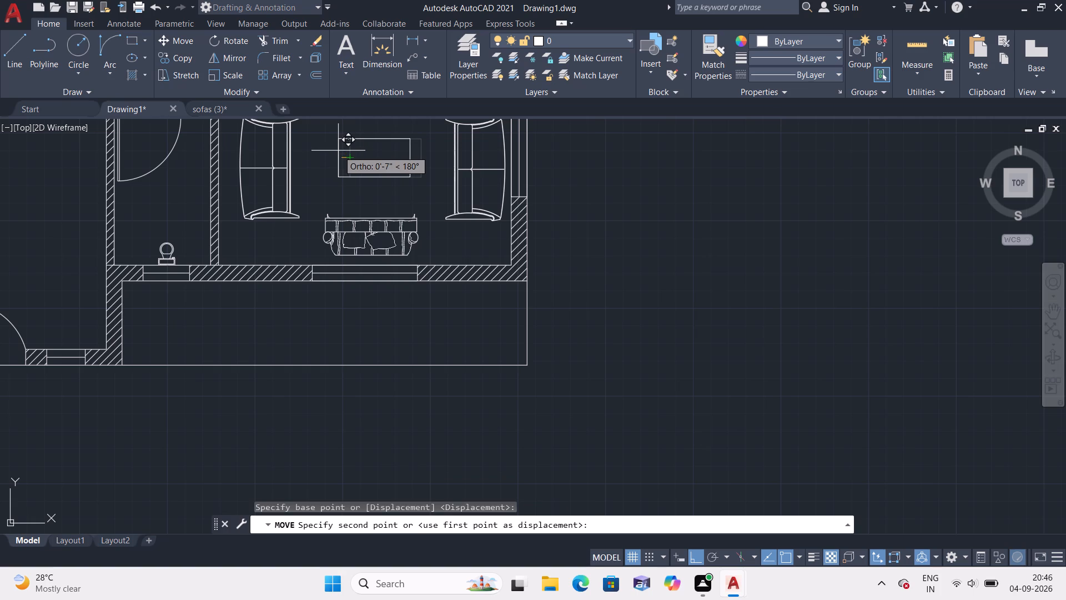
click(338, 151)
key(Escape)
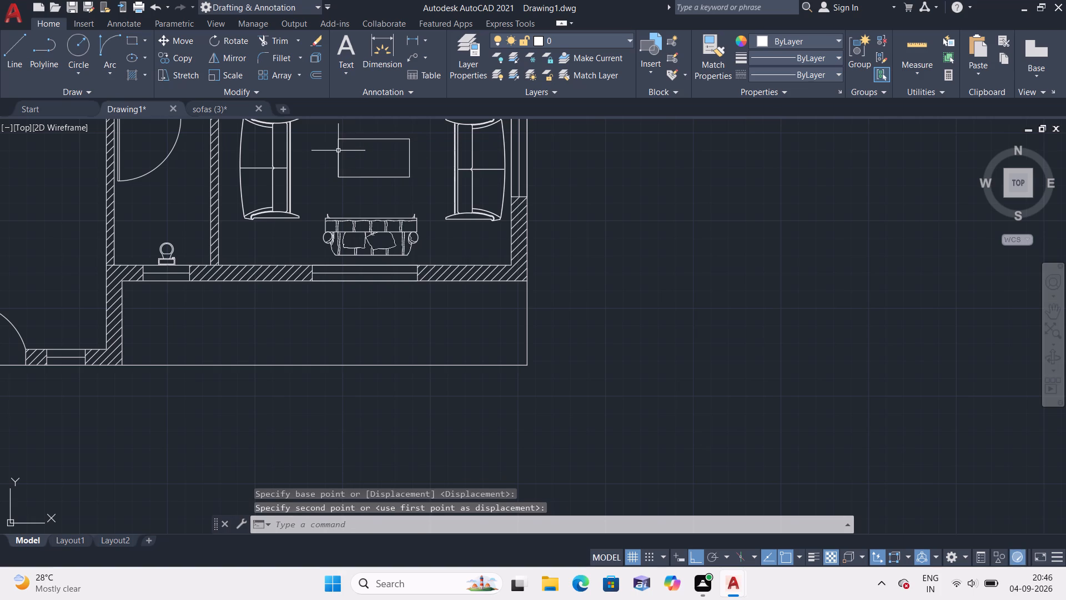
Close the sofas (3) drawing, saving its changes.
scroll(338, 151, down, 2)
scroll(374, 101, up, 1)
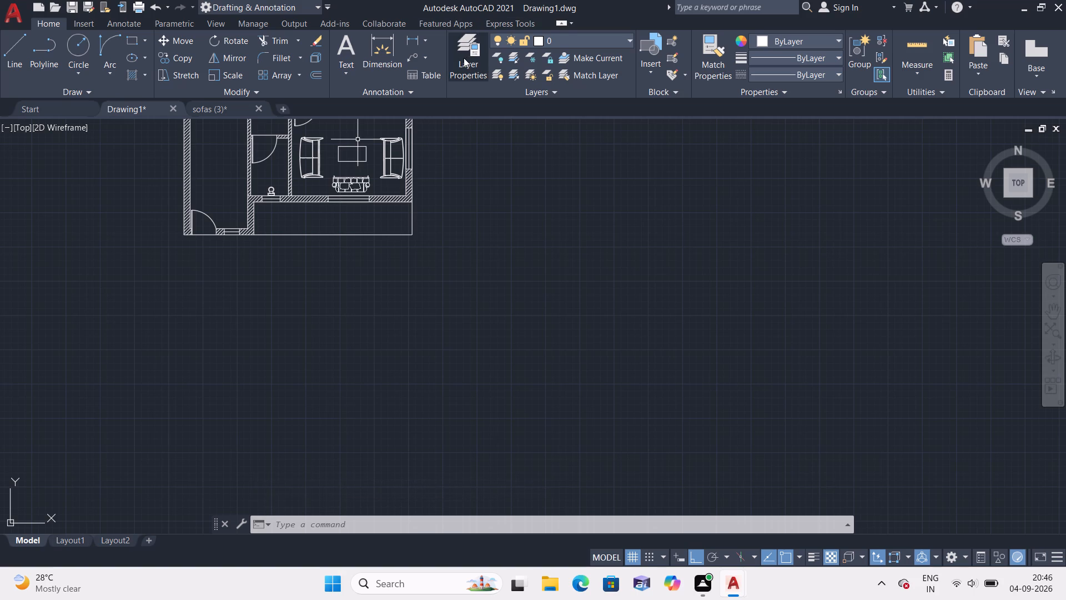
scroll(464, 58, down, 1)
scroll(347, 118, down, 1)
scroll(273, 142, down, 1)
middle_drag(269, 145, 310, 299)
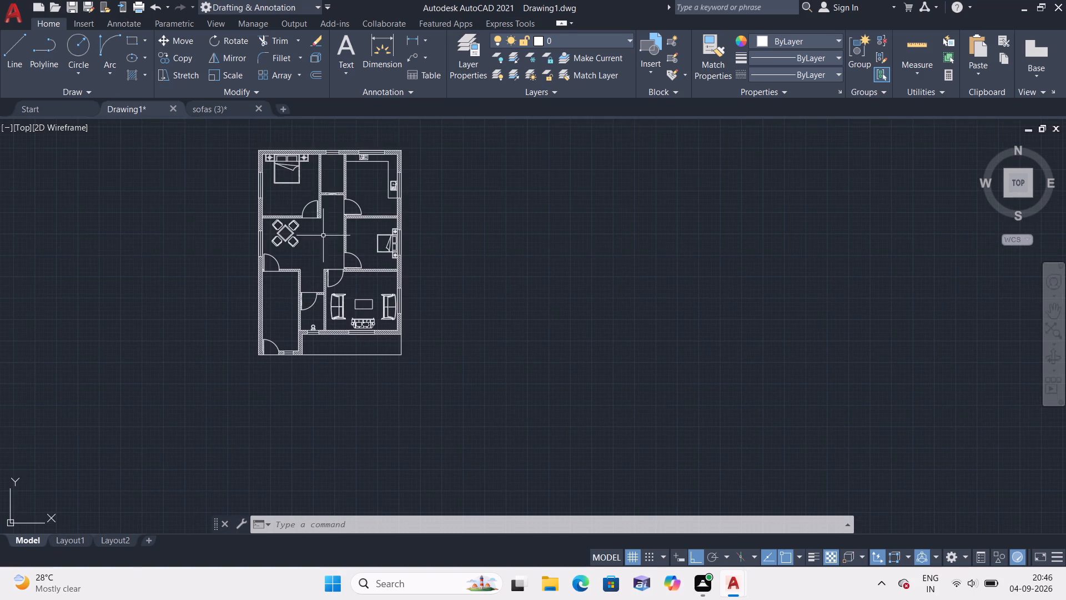
scroll(290, 176, up, 2)
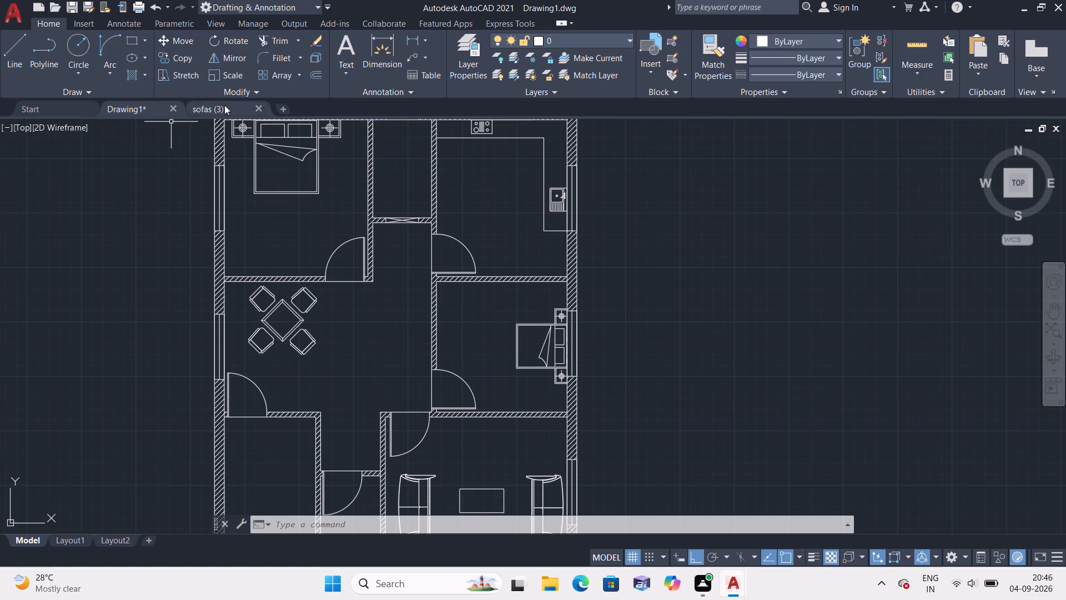
click(260, 108)
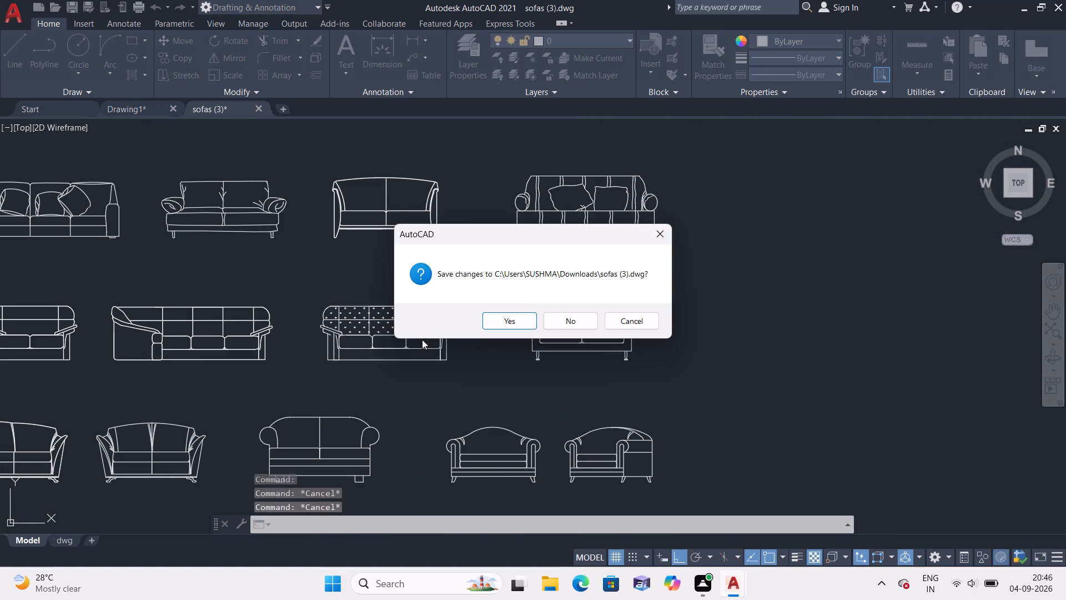
click(514, 320)
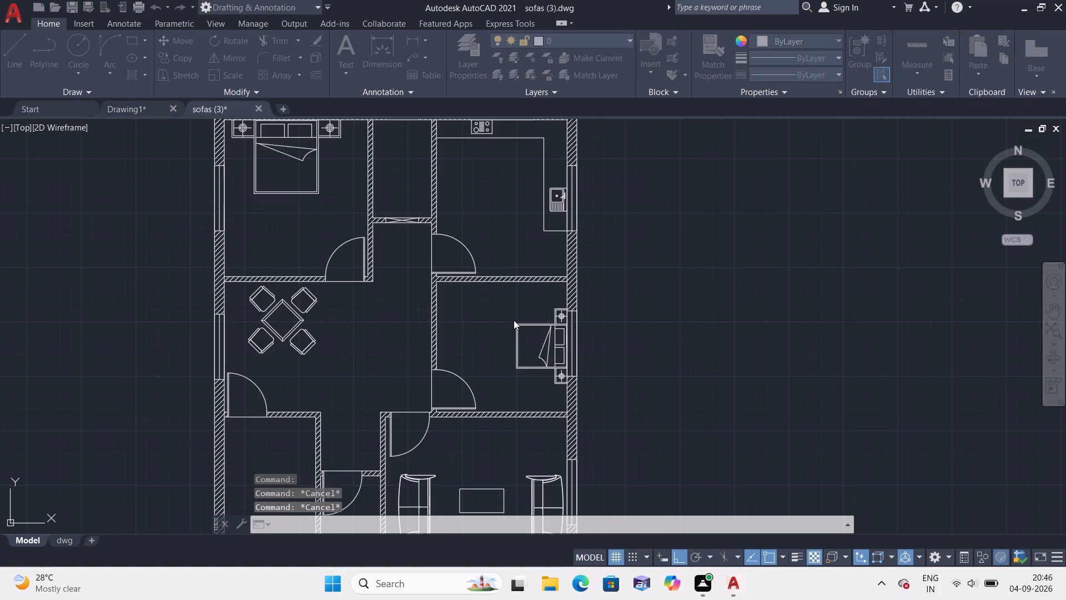
Open the recent drawing wardrobe_2.dwg.
scroll(505, 287, down, 1)
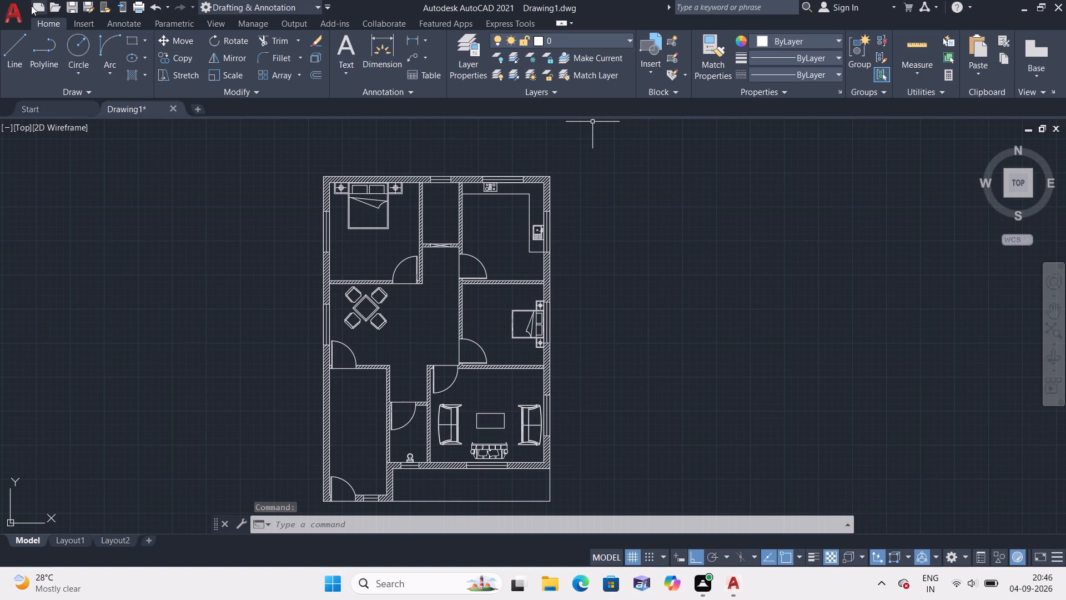
click(7, 8)
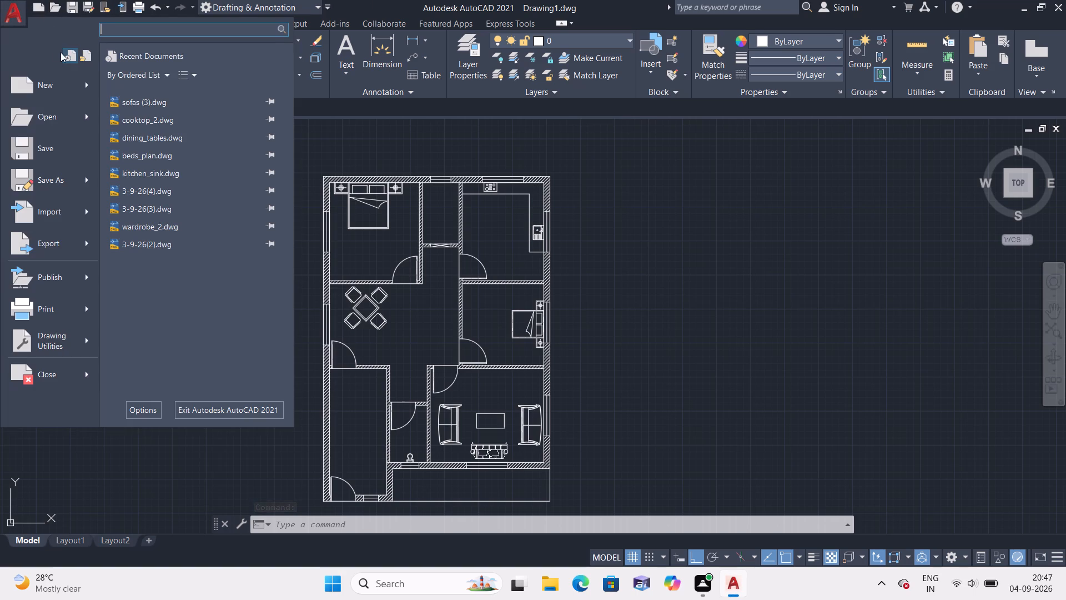
scroll(61, 52, down, 3)
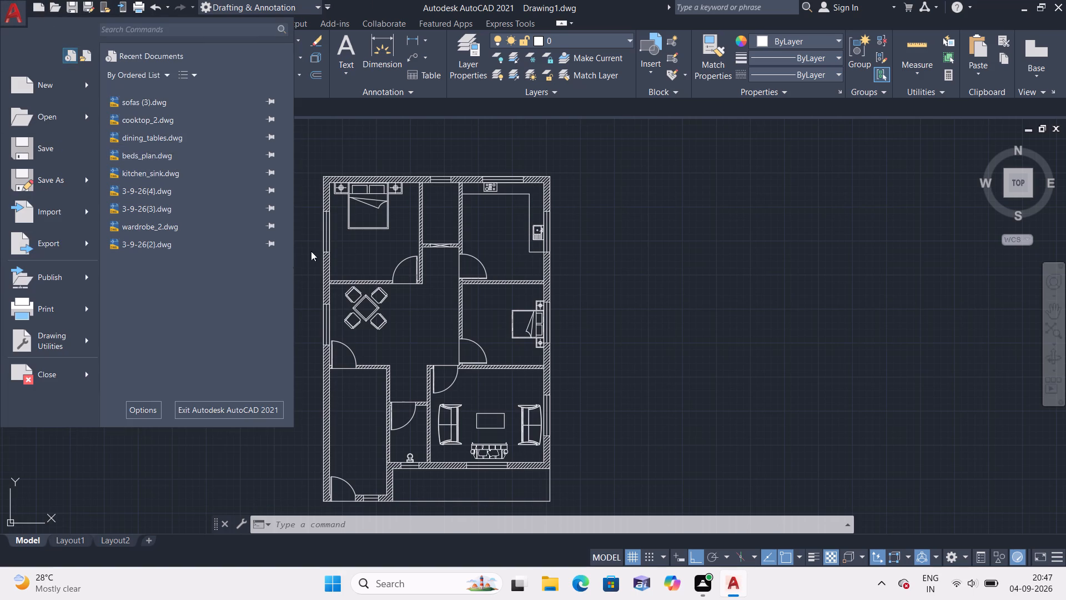
click(186, 229)
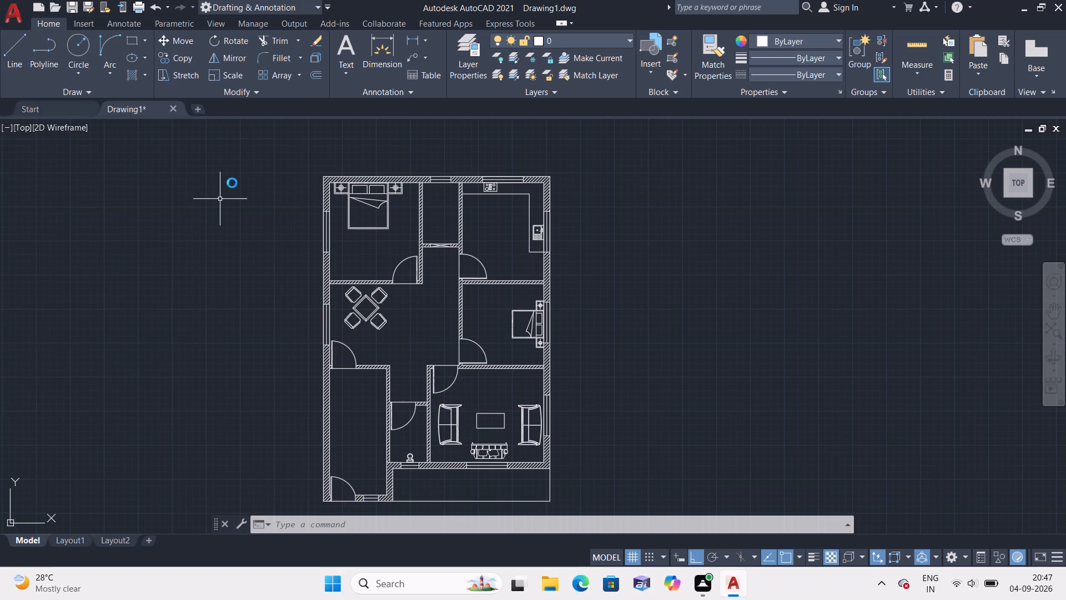
Copy the western of the two tall plan-view wardrobes with hangers, beside the clothes symbols, to the clipboard.
scroll(255, 156, down, 2)
scroll(324, 165, down, 1)
middle_drag(345, 251, 345, 284)
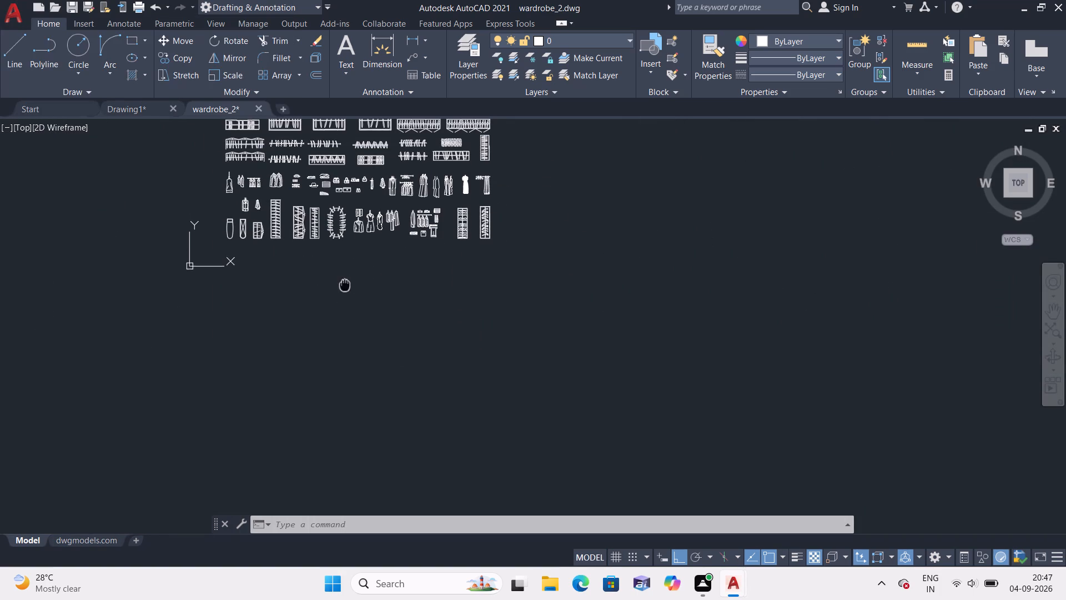
scroll(433, 216, up, 4)
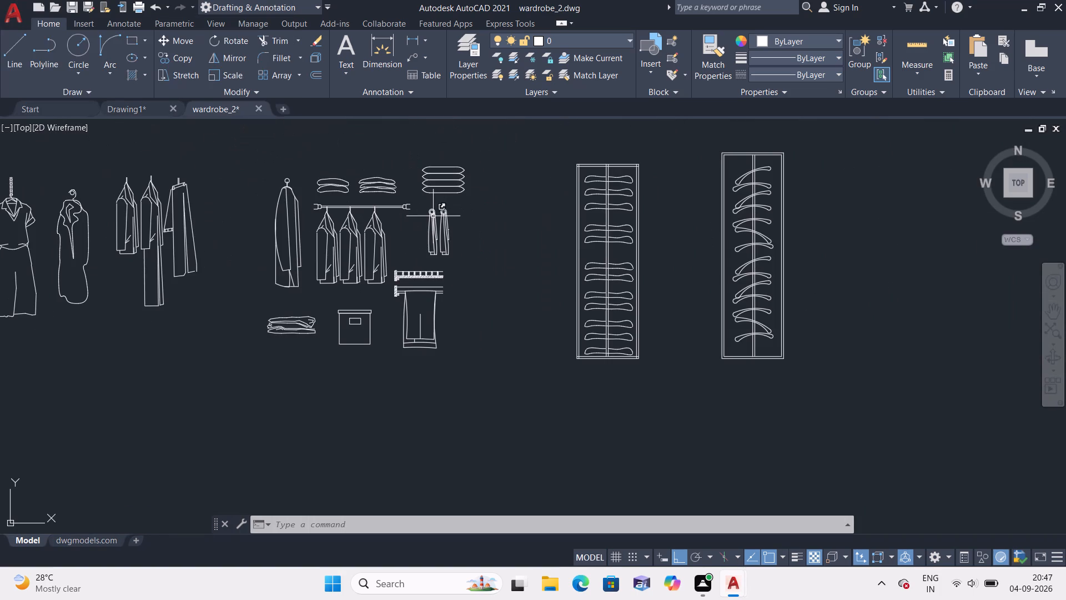
click(561, 161)
click(683, 409)
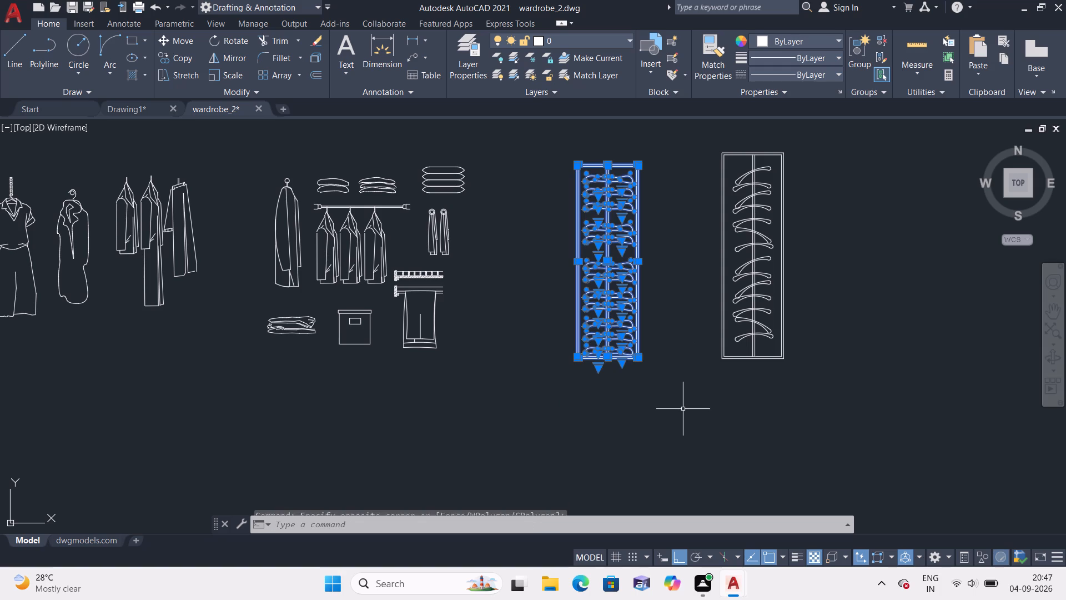
key(ctrl+c)
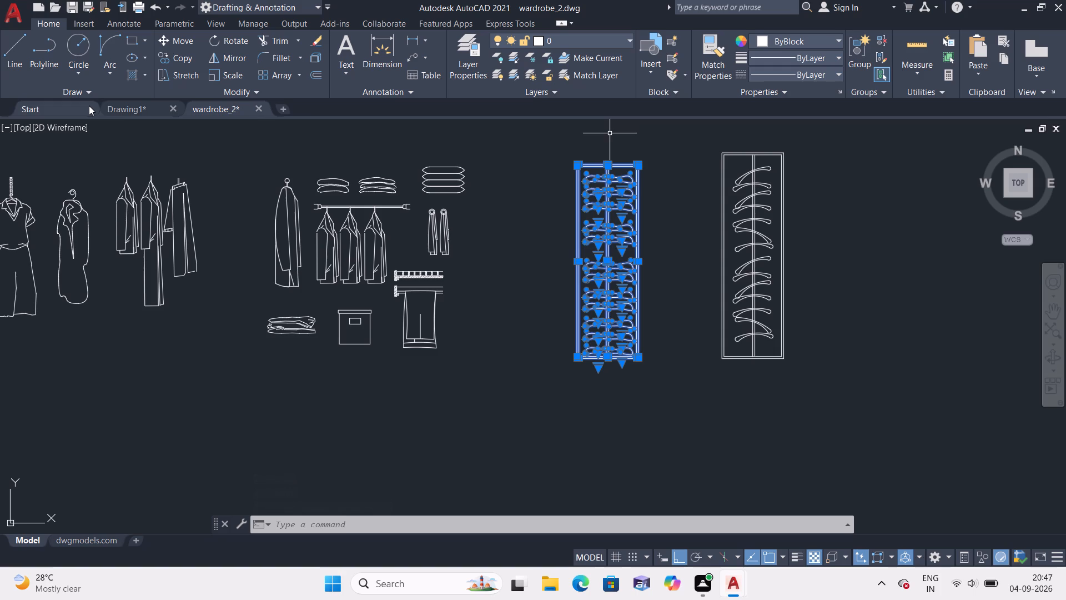
Paste the copied wardrobe into Drawing1, in the empty space east of the house plan.
click(127, 110)
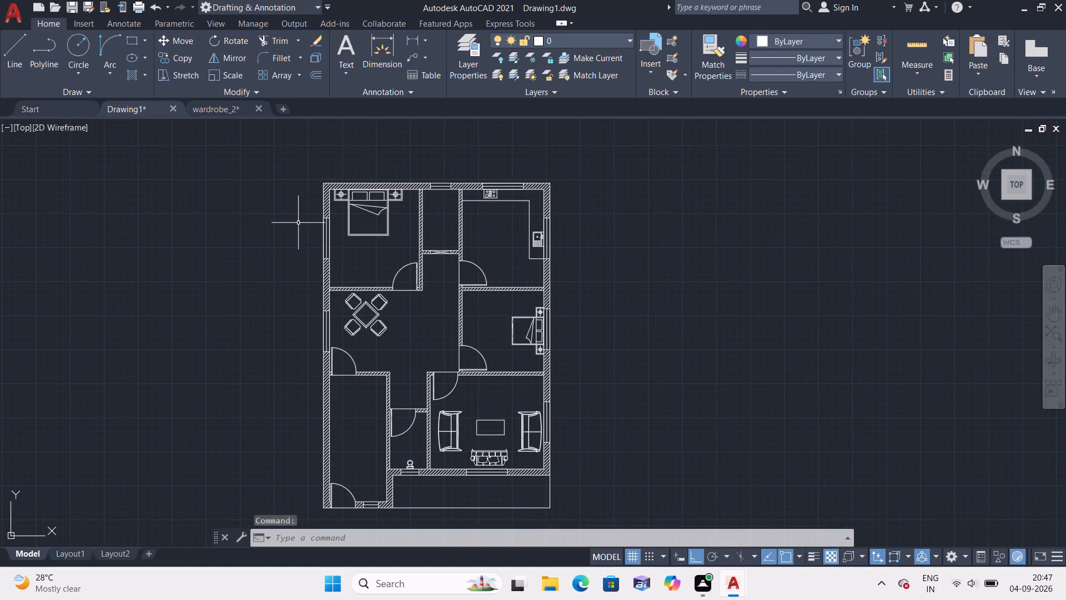
scroll(298, 223, down, 2)
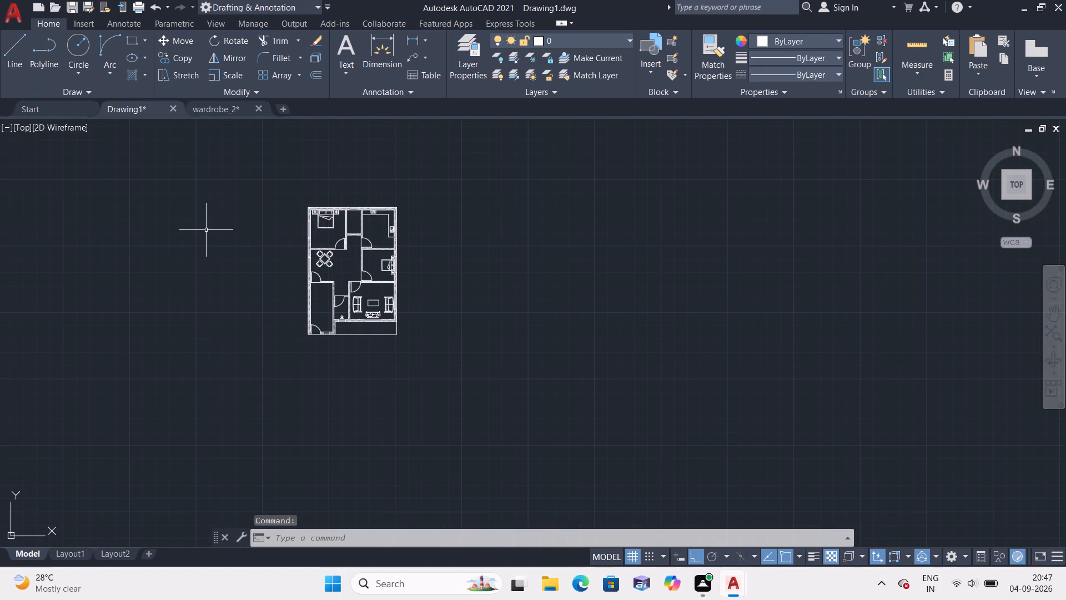
key(ctrl+v)
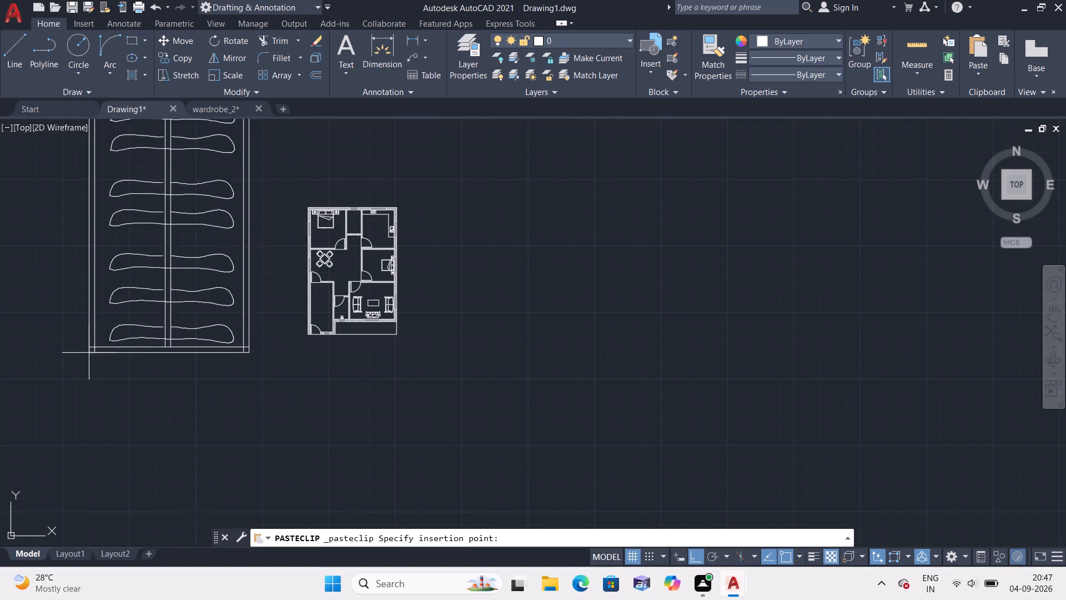
scroll(78, 372, down, 2)
click(318, 403)
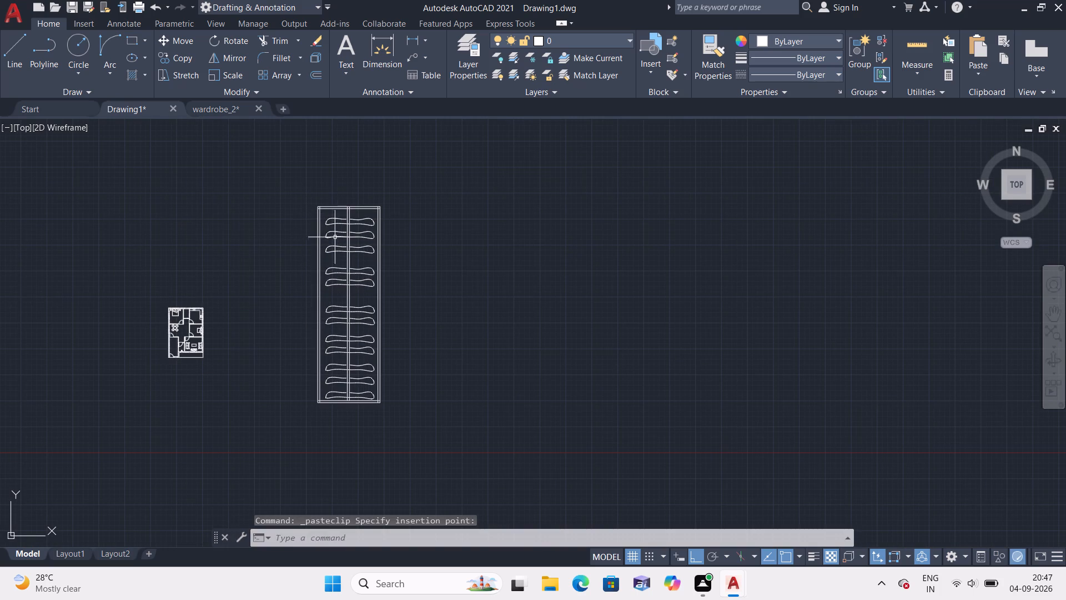
Scale the pasted wardrobe down from the middle of its north edge to roughly half the house plan's length.
click(307, 182)
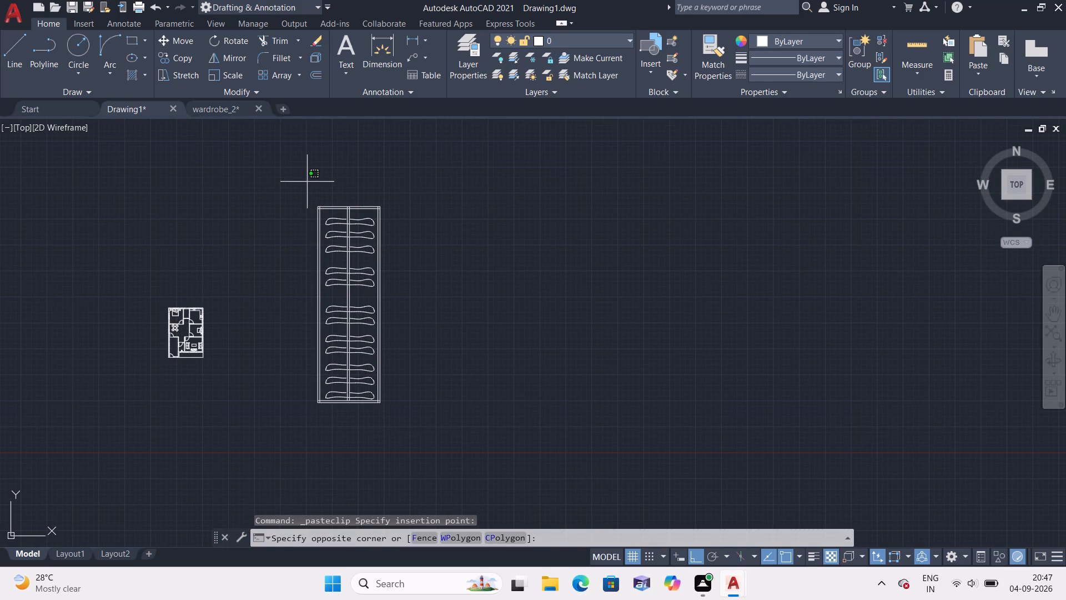
click(399, 453)
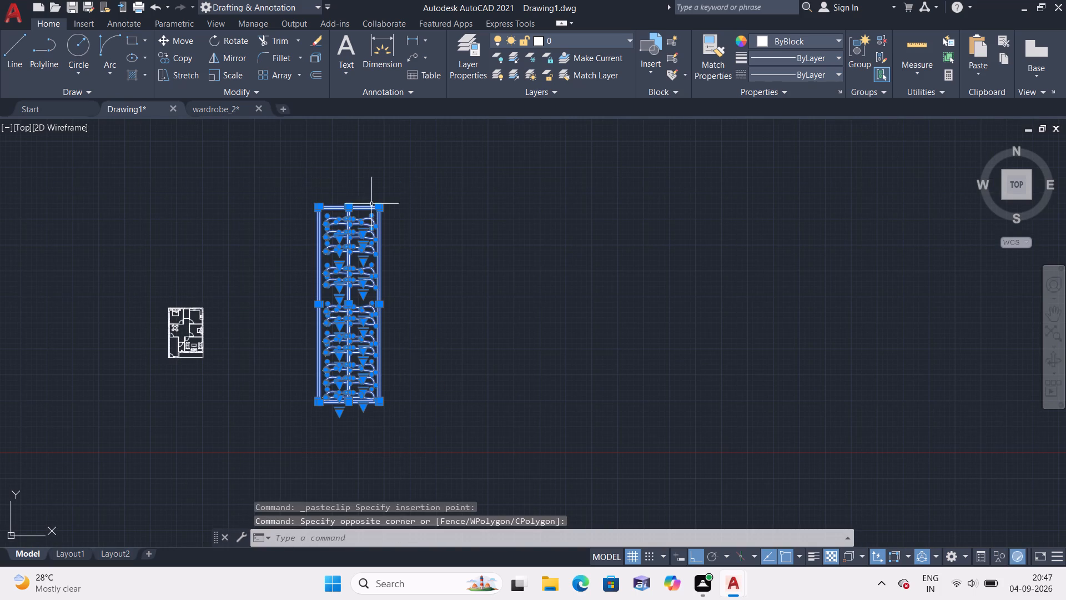
click(237, 70)
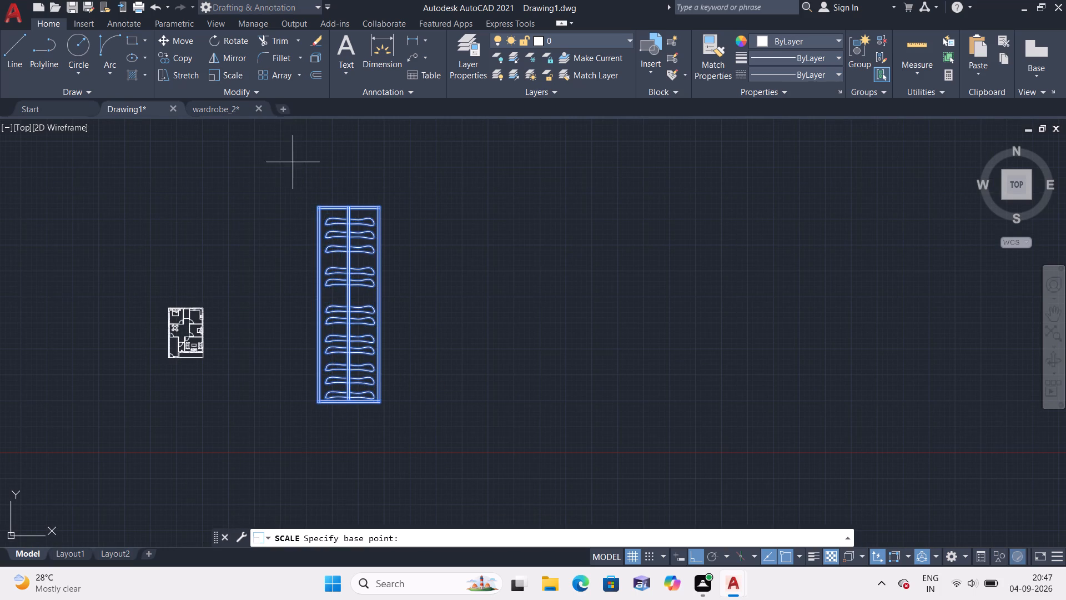
click(345, 206)
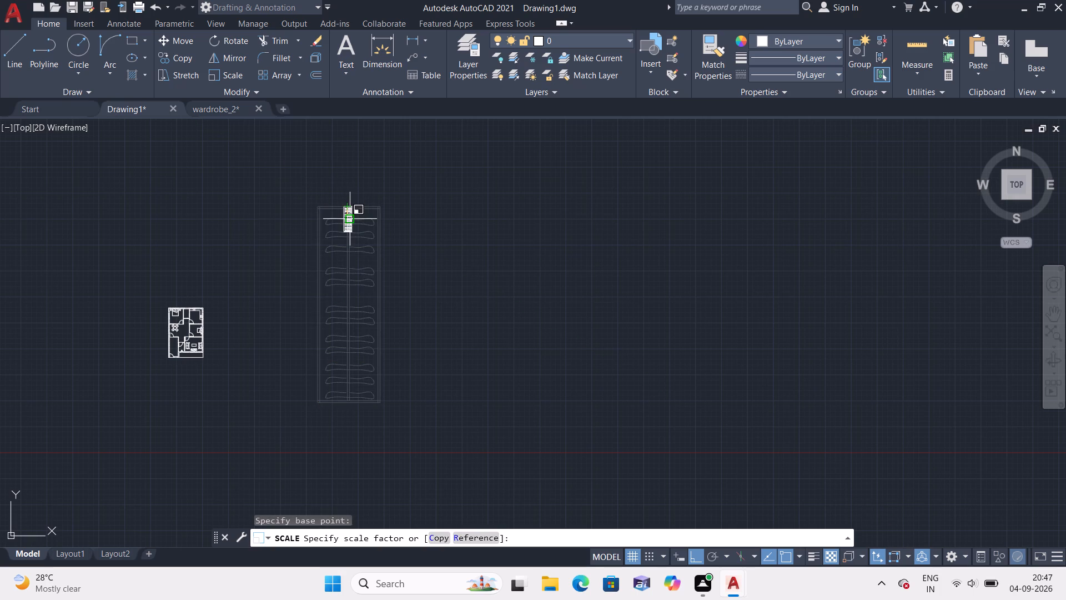
click(353, 221)
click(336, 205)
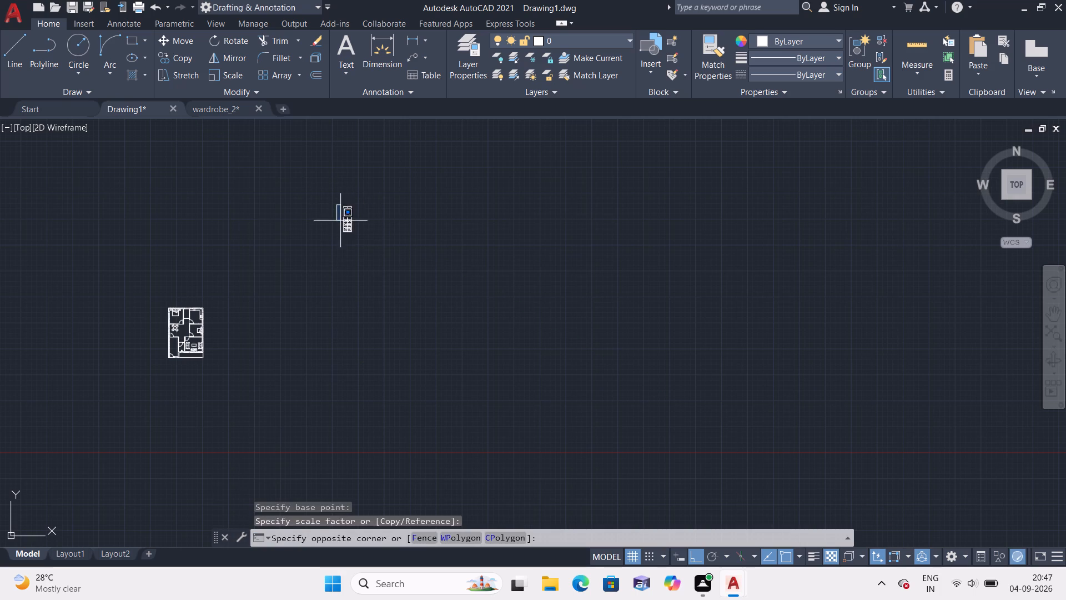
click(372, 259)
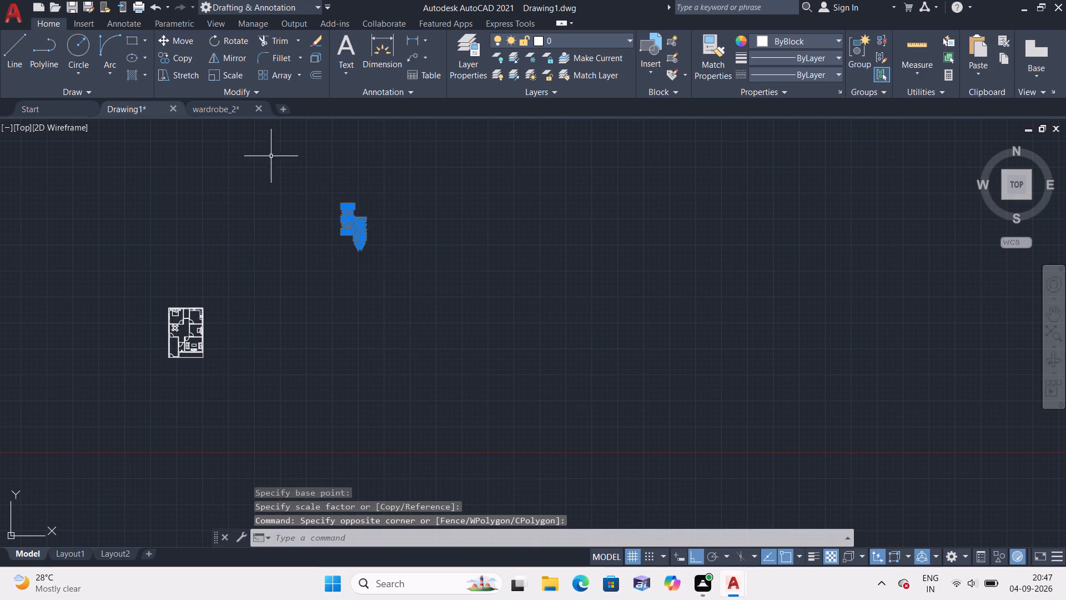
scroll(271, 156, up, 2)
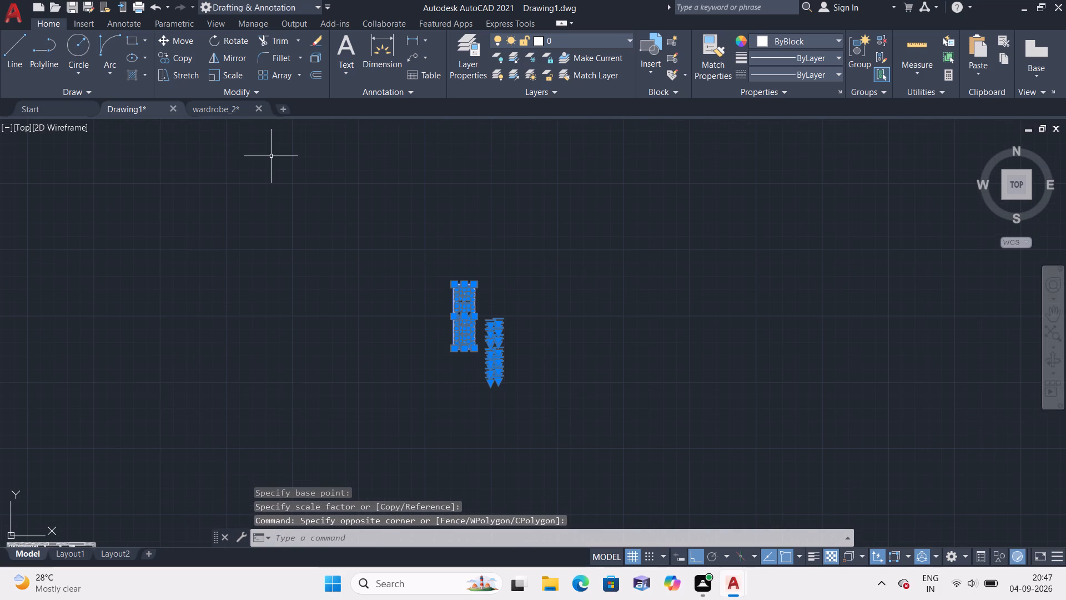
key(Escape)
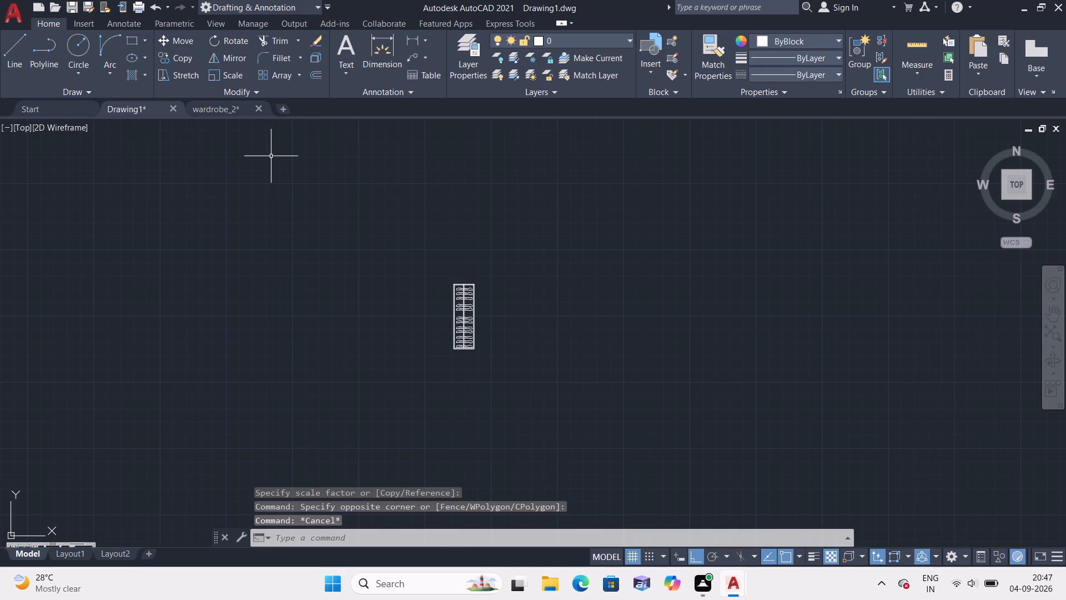
Move the wardrobe freely, with Ortho off, into the empty space just east of the house plan's kitchen.
click(394, 253)
click(610, 391)
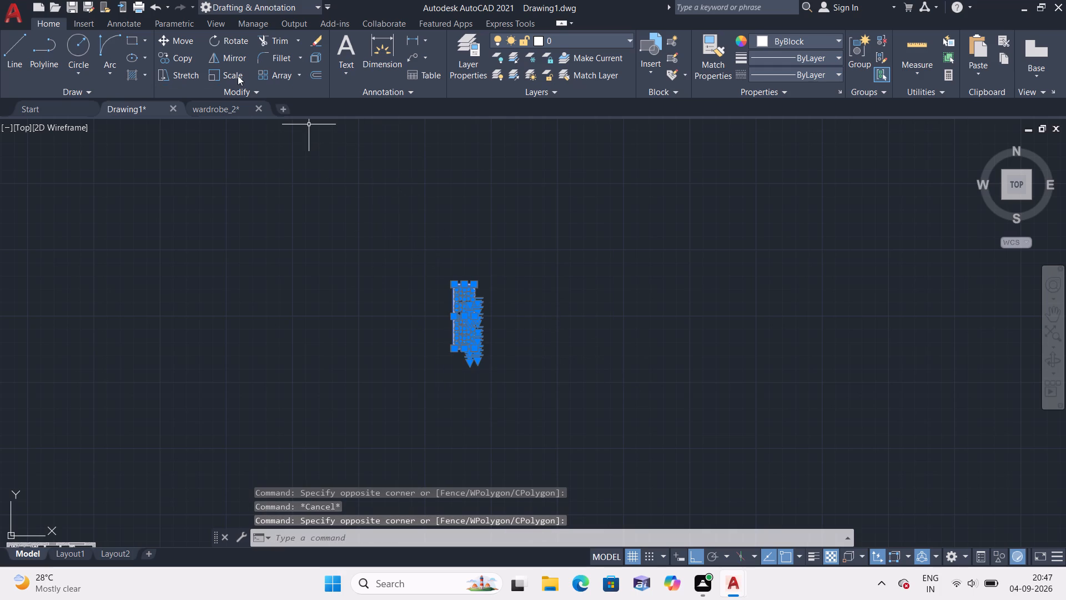
click(192, 41)
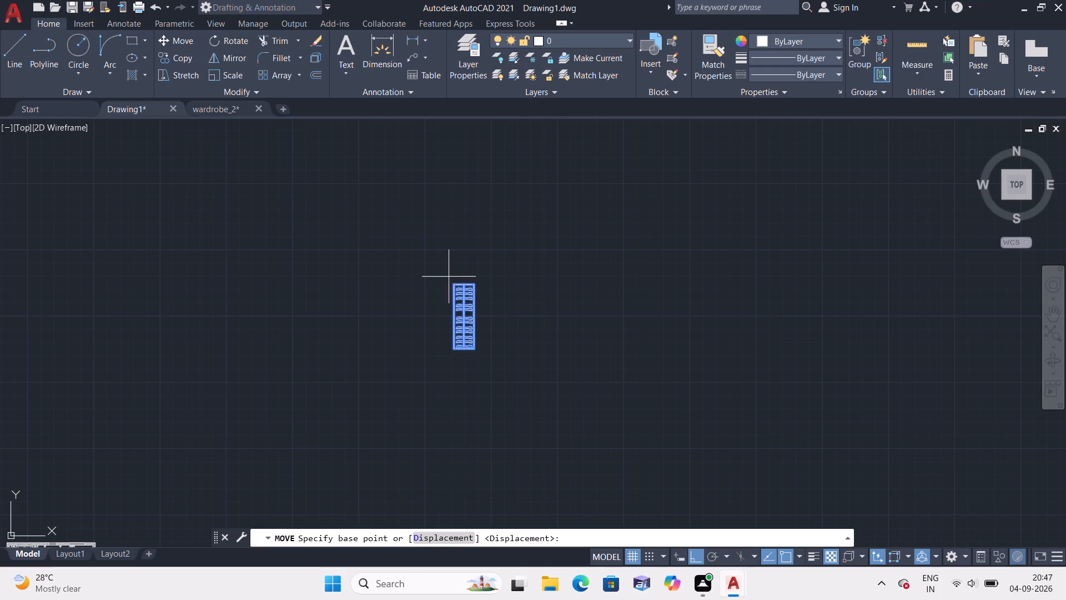
click(463, 286)
scroll(332, 256, down, 3)
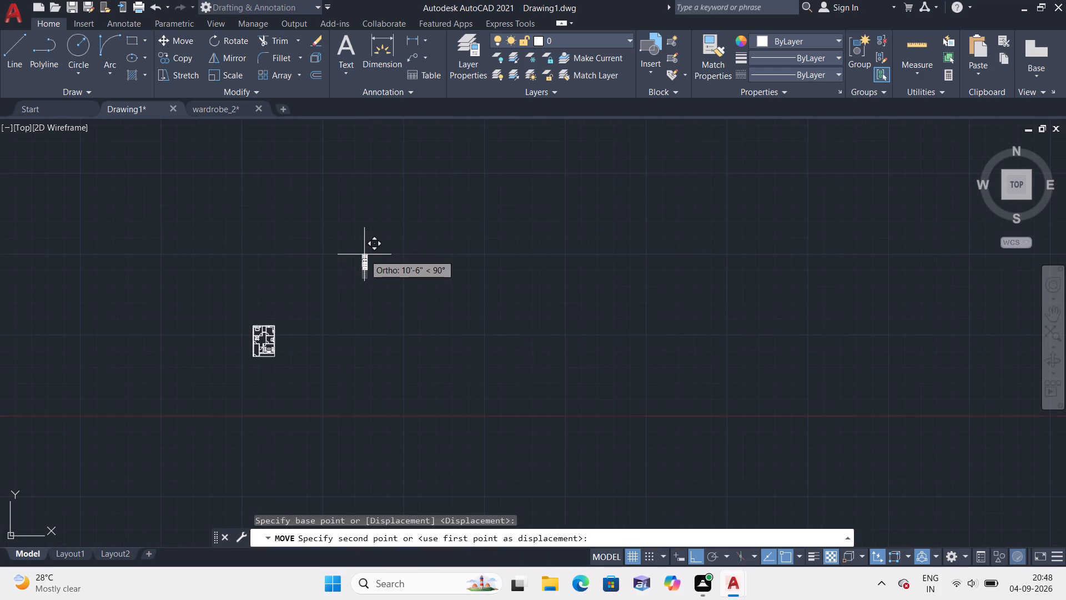
scroll(491, 70, down, 1)
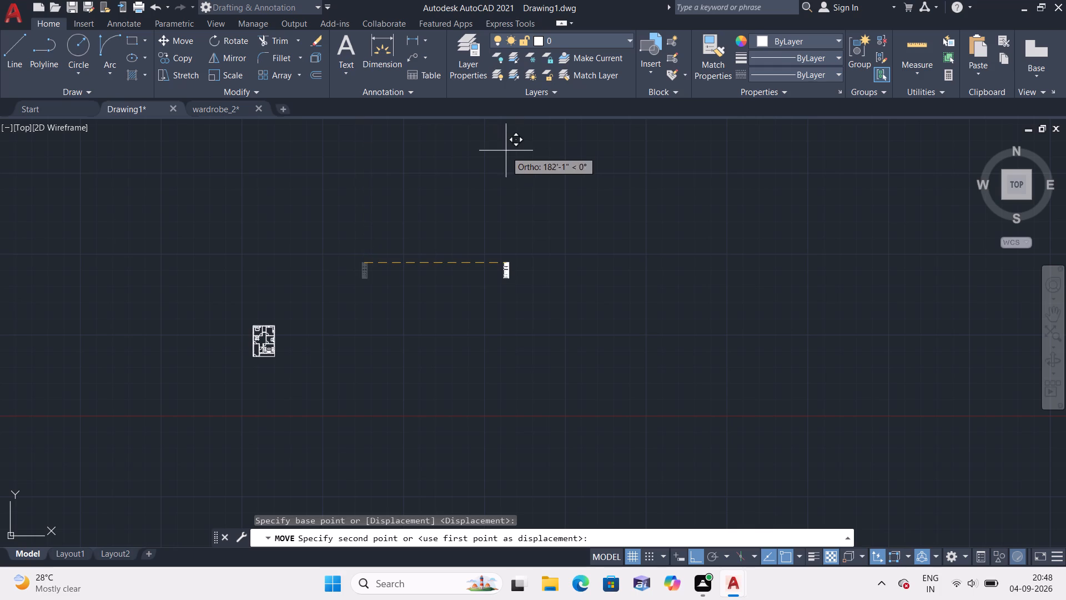
key(F8)
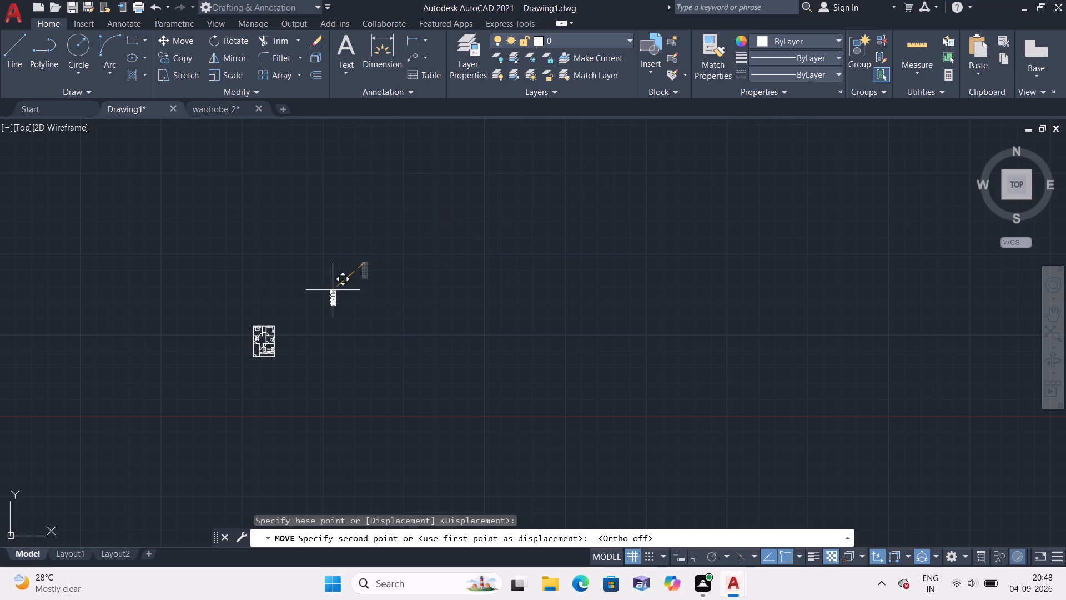
scroll(268, 0, down, 1)
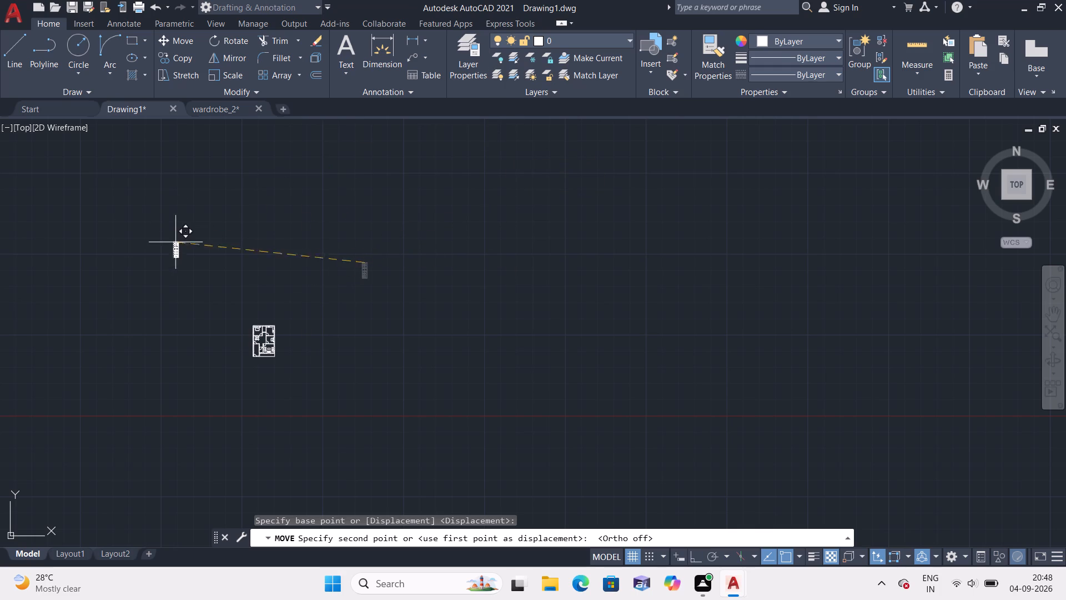
scroll(280, 331, up, 5)
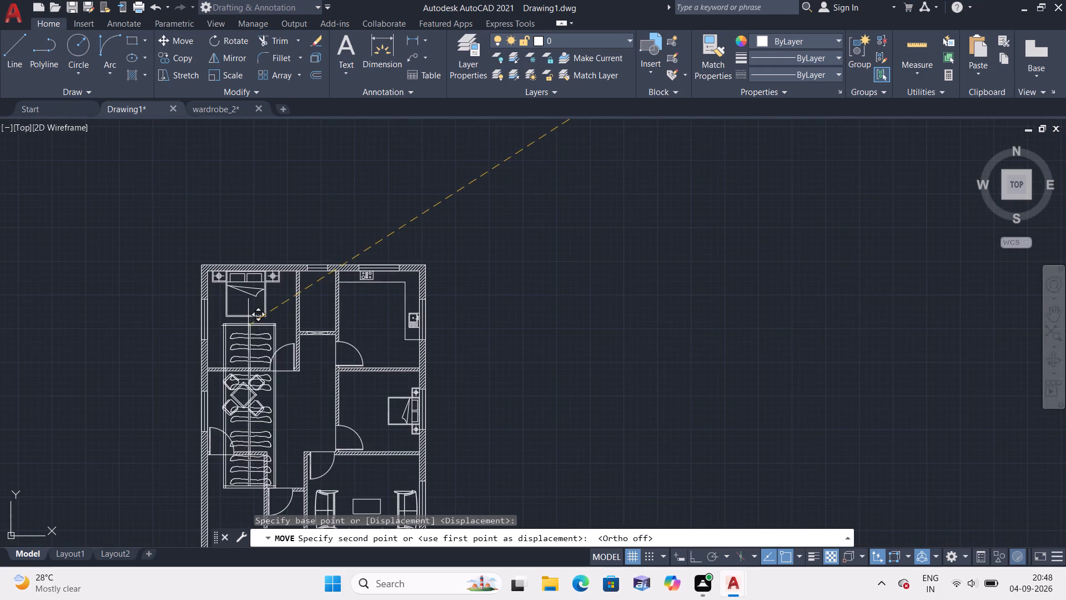
scroll(251, 323, up, 3)
scroll(275, 309, down, 2)
click(812, 246)
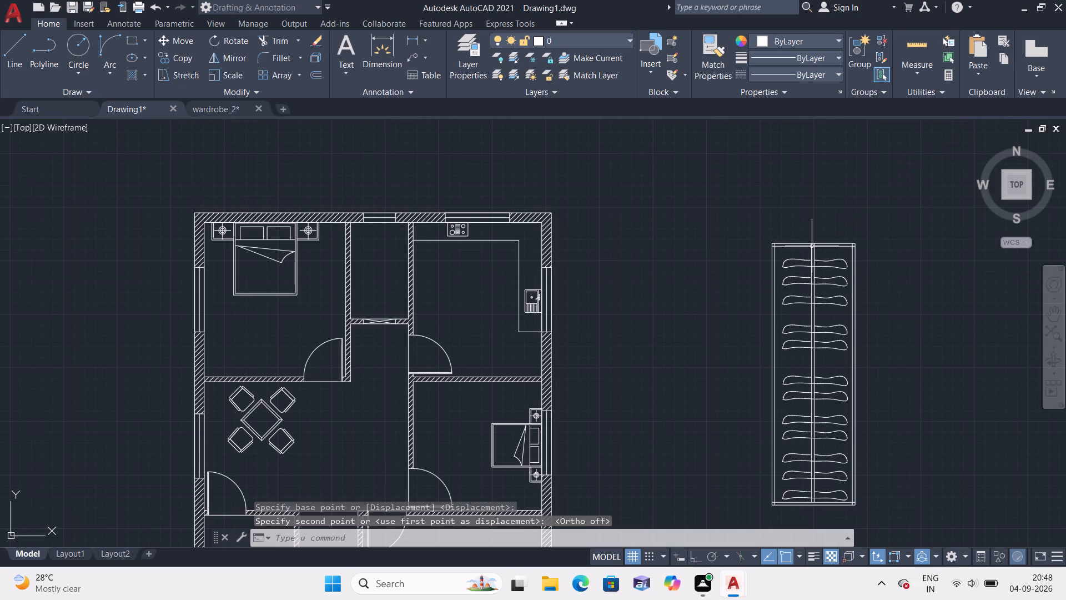
Scale the wardrobe down from the middle of its north edge to roughly a fifth of its size.
click(747, 216)
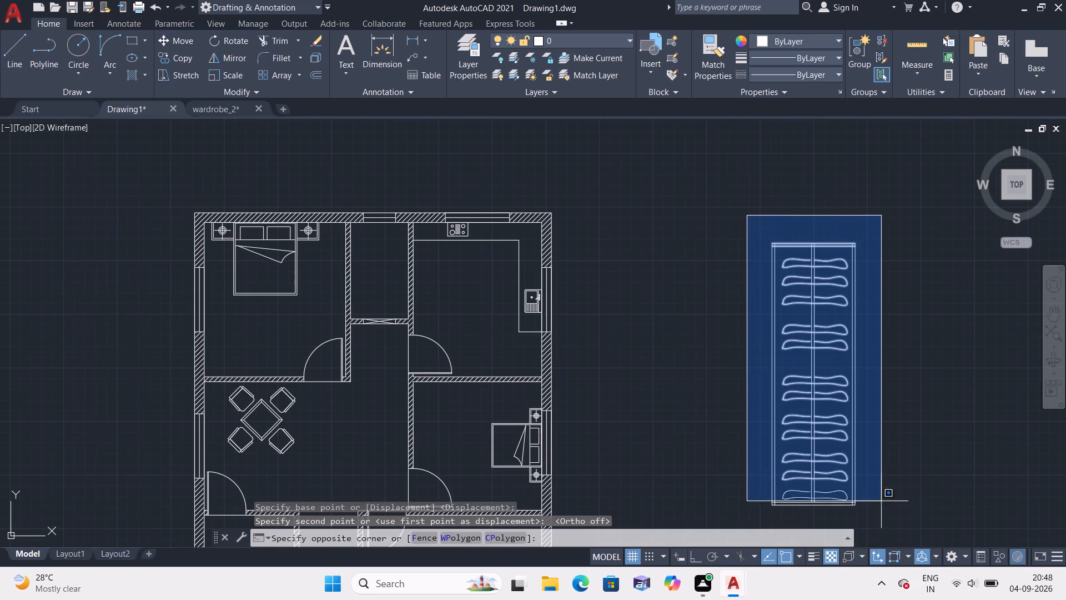
click(888, 518)
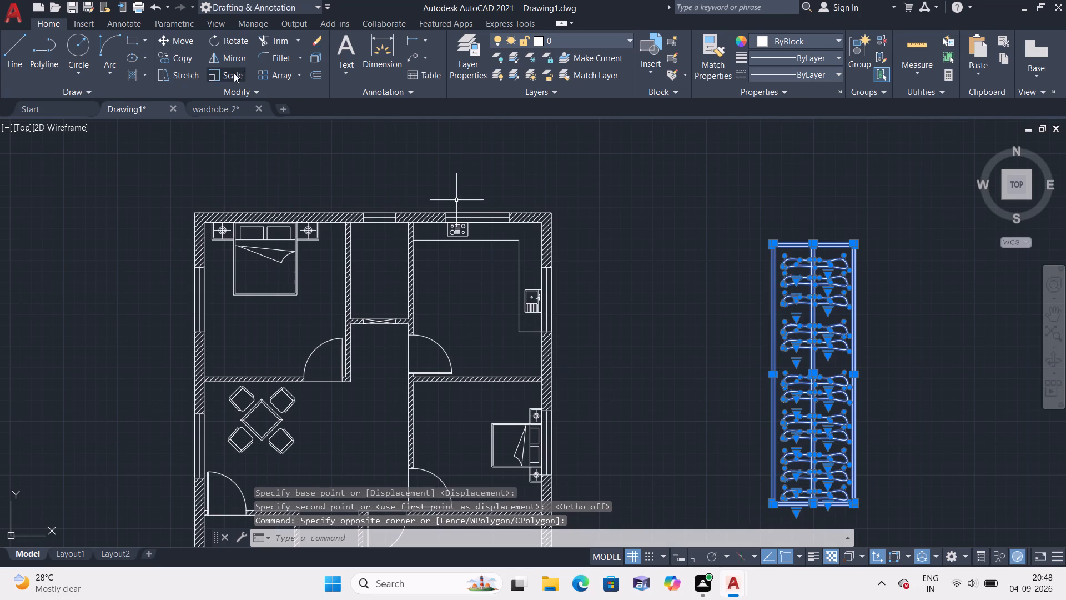
click(234, 72)
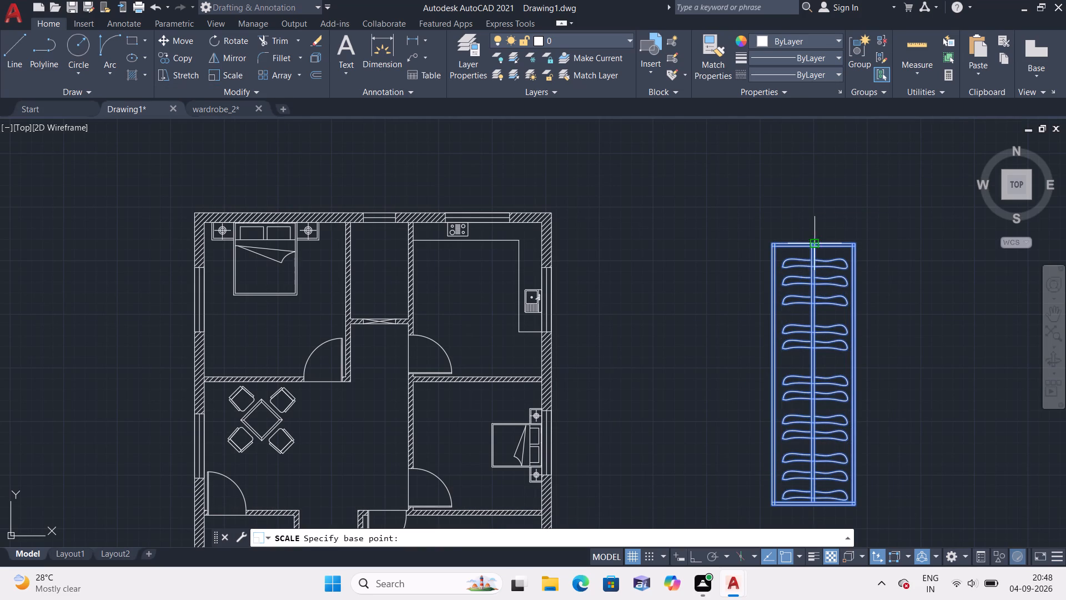
click(814, 243)
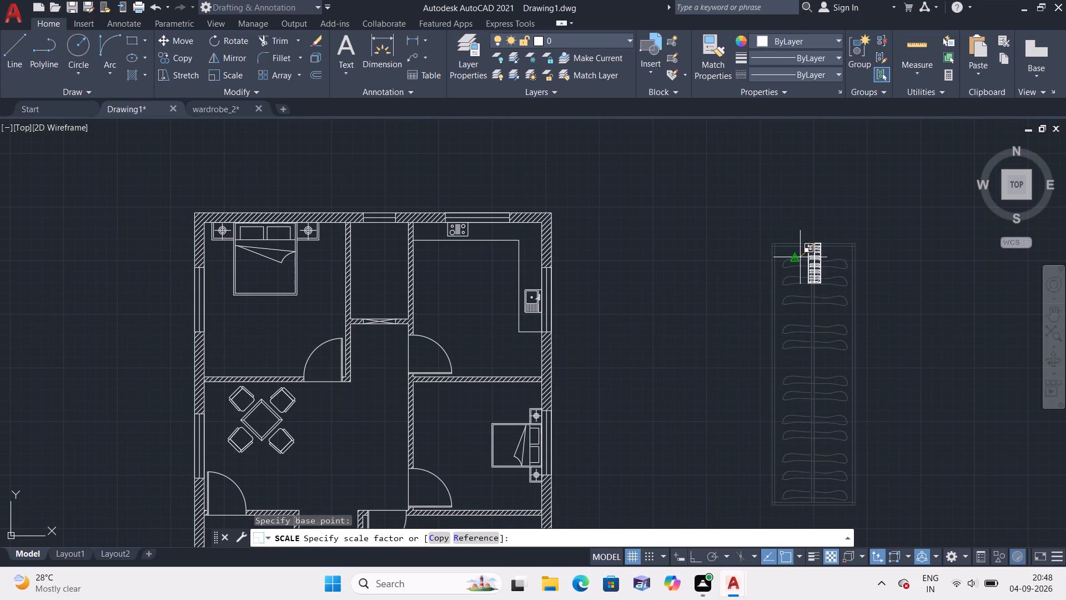
click(800, 256)
Move the scaled wardrobe into the northeast corner of the northwest bedroom, flush against its north and east walls.
scroll(813, 228, up, 1)
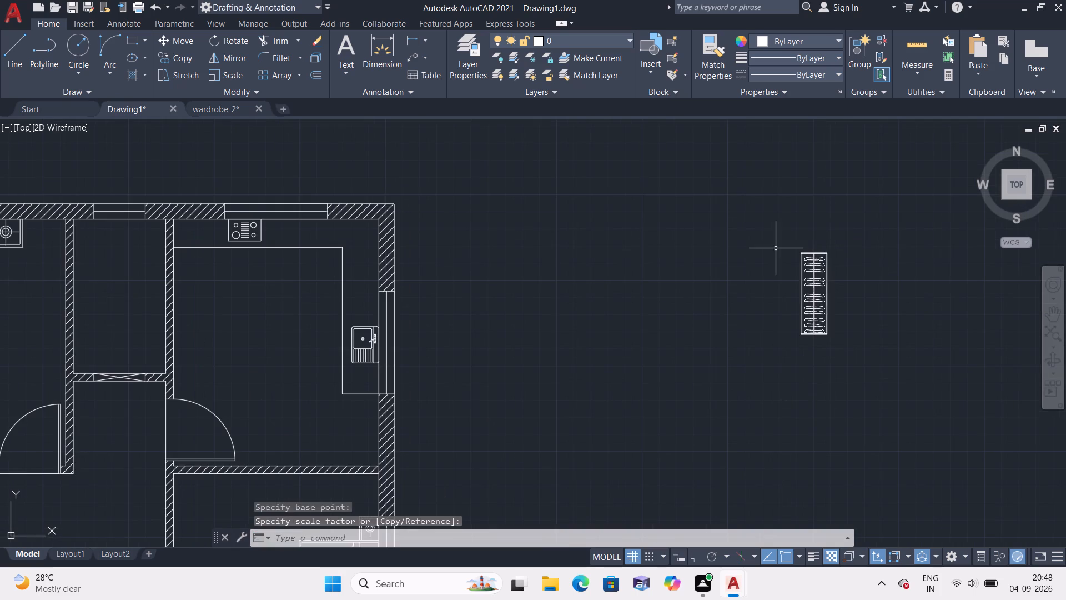
click(776, 248)
click(863, 356)
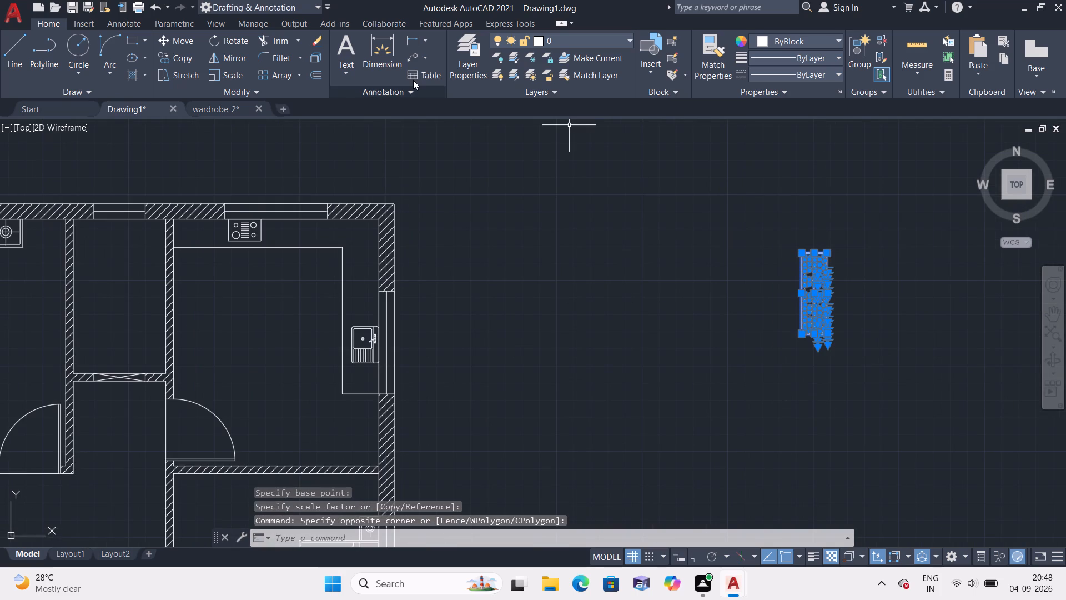
click(178, 42)
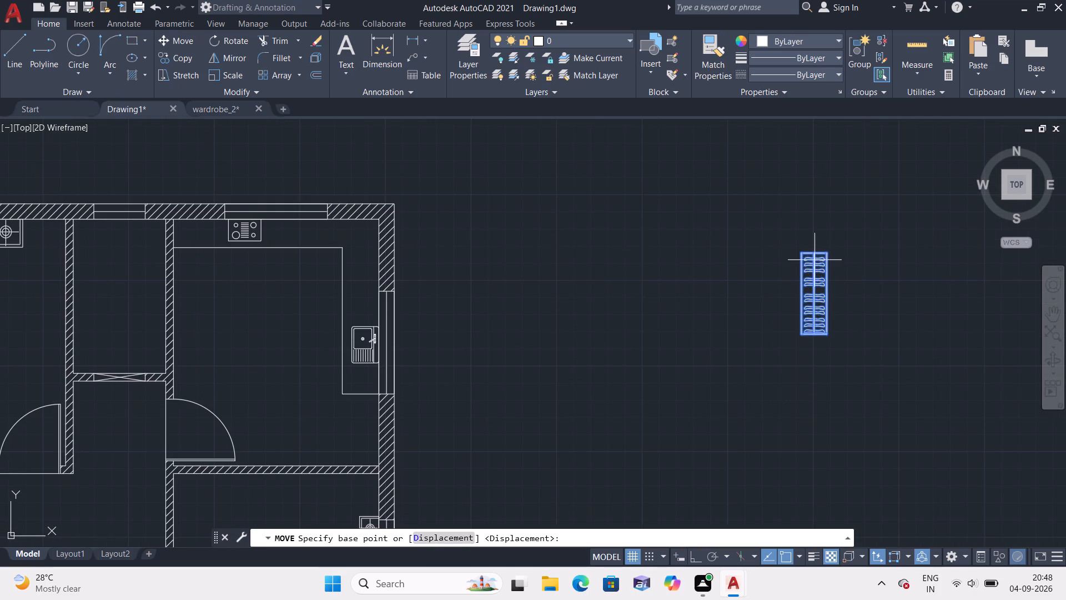
click(814, 256)
scroll(190, 197, down, 1)
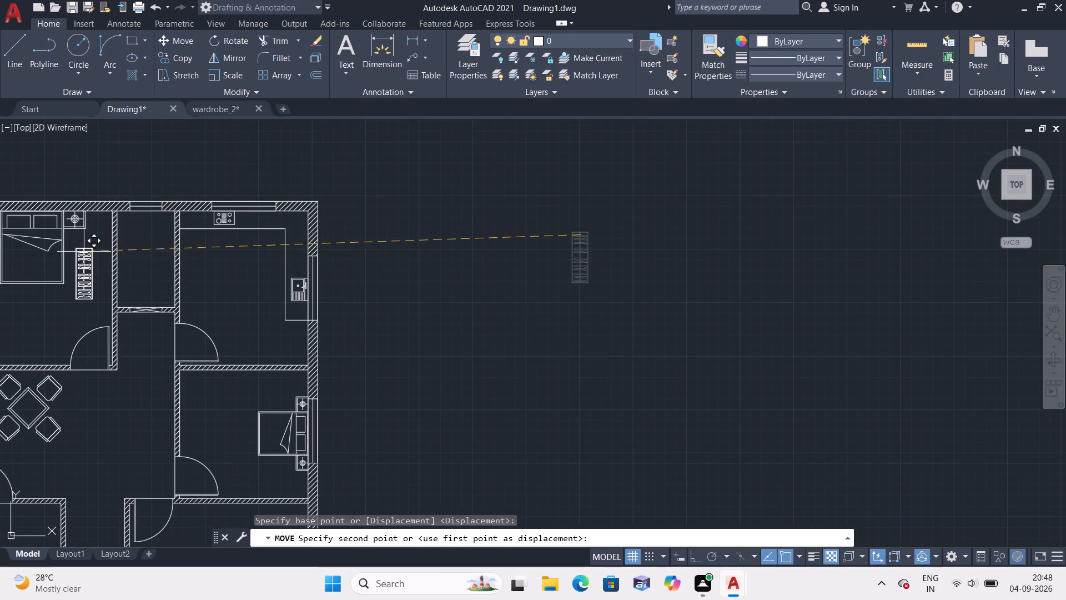
scroll(86, 240, up, 1)
middle_drag(86, 240, 221, 287)
scroll(86, 240, down, 1)
scroll(223, 282, up, 3)
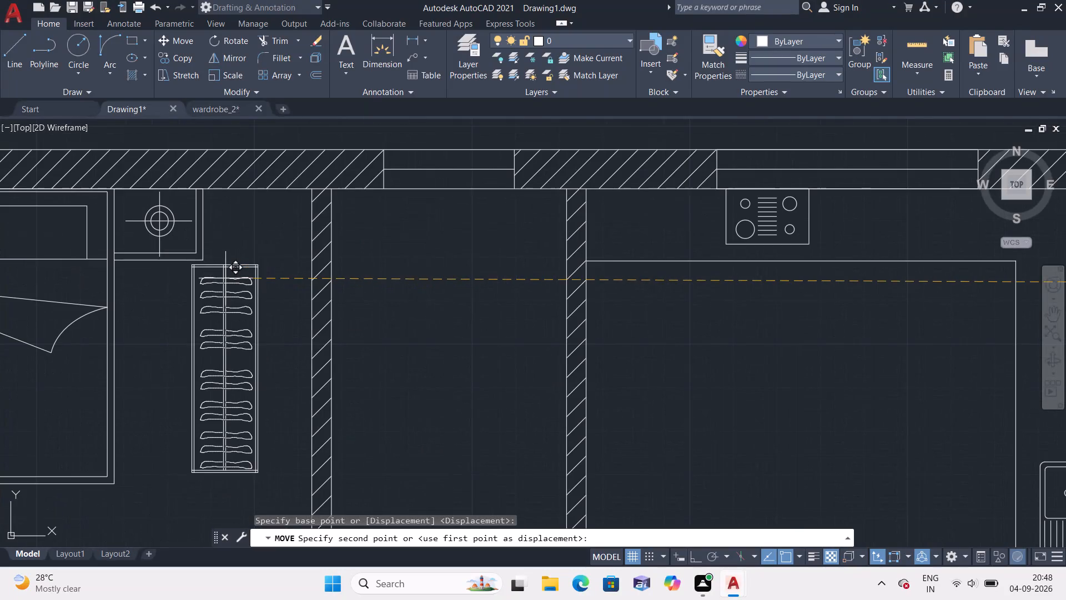
scroll(279, 205, up, 3)
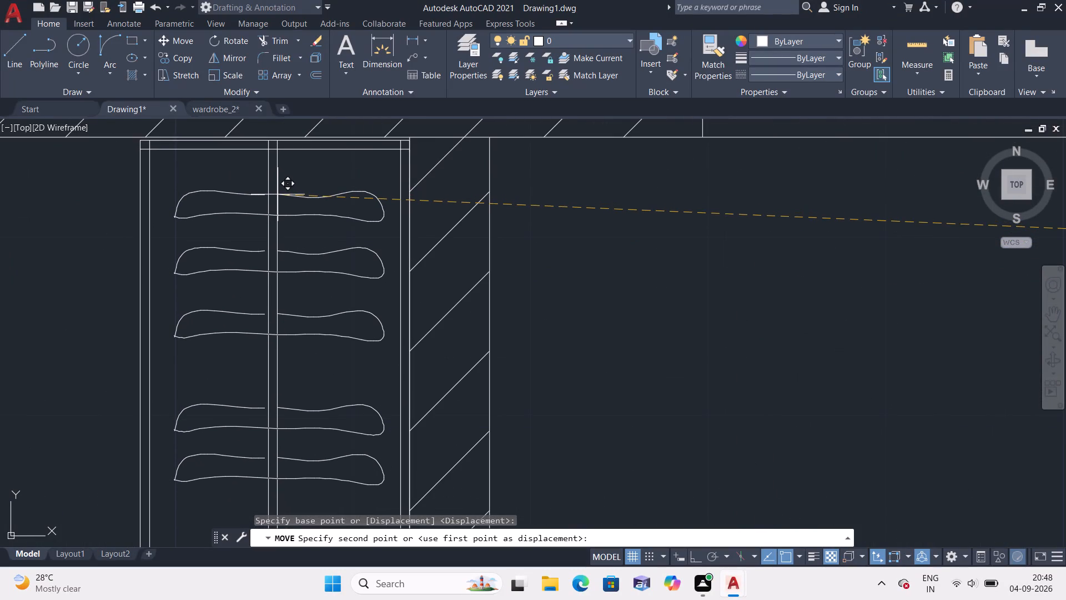
click(278, 192)
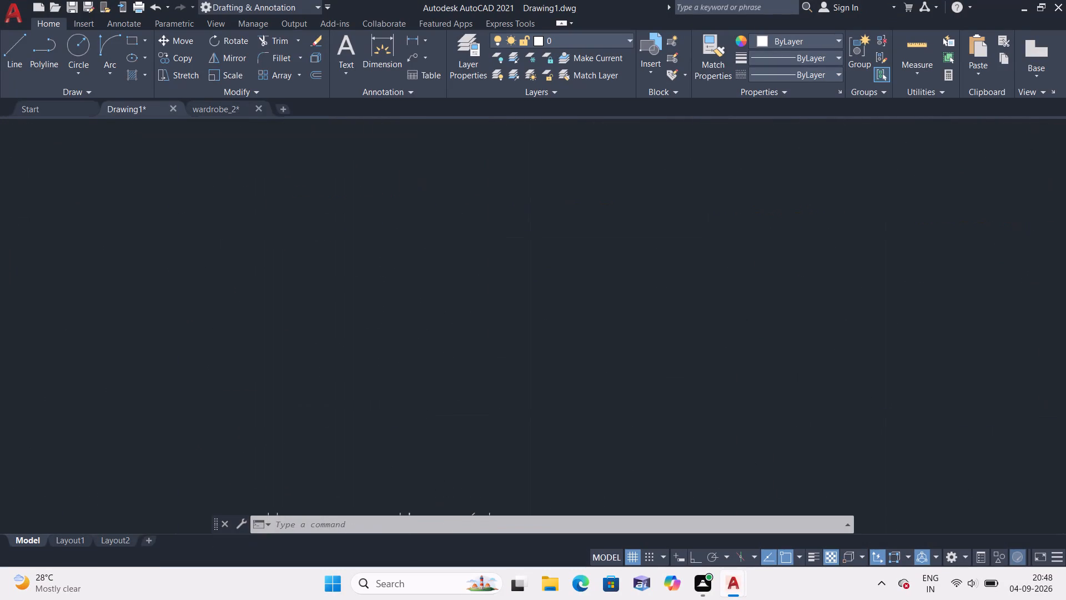
scroll(278, 192, down, 2)
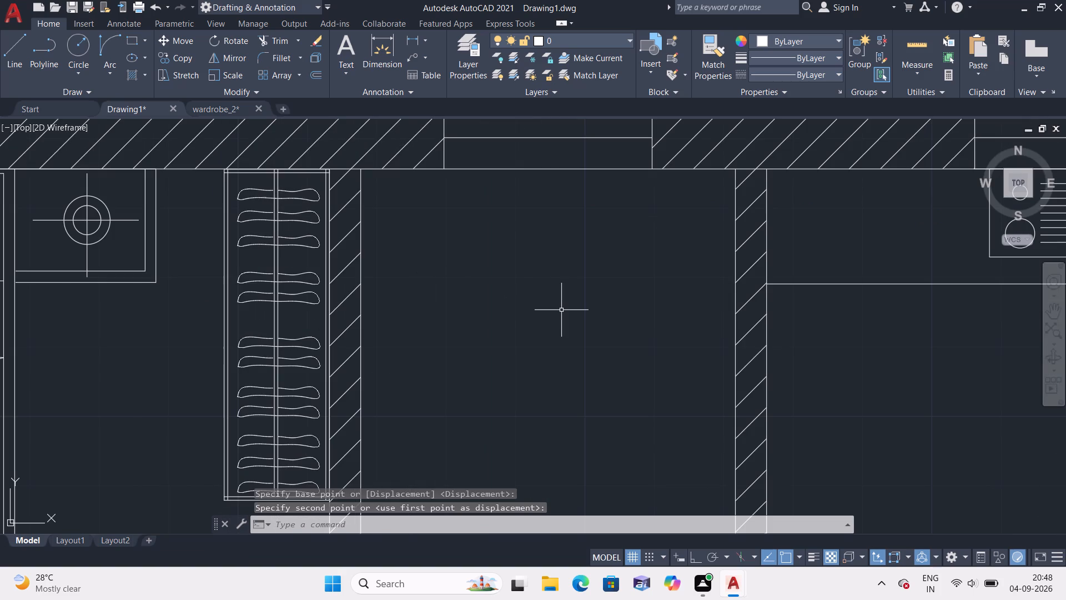
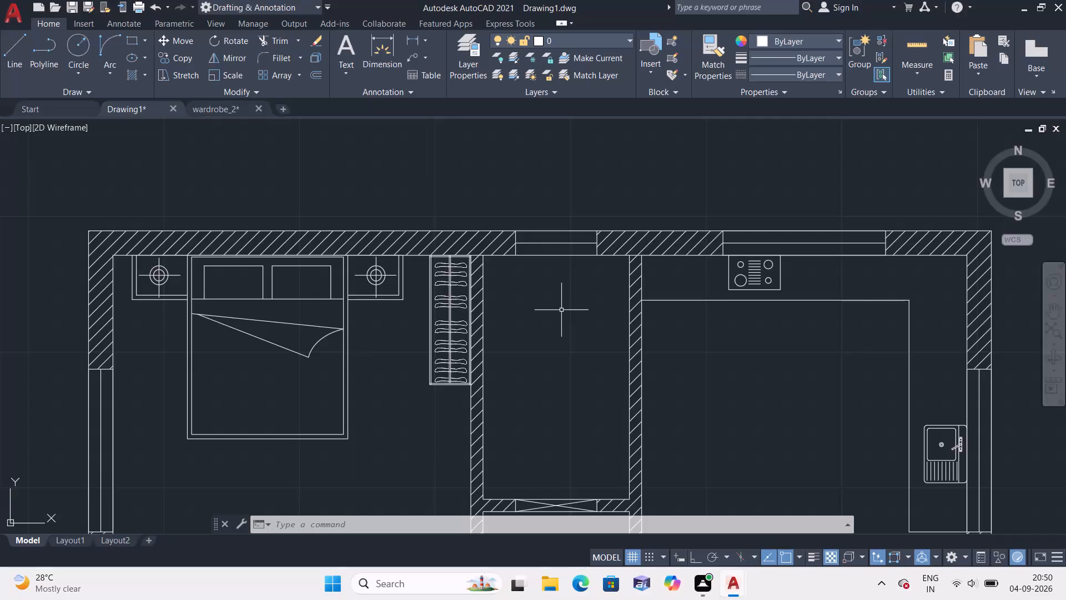
Review the furnished house plan from the northwest bedroom down to the southwest room and porch.
scroll(574, 337, down, 2)
middle_click(574, 338)
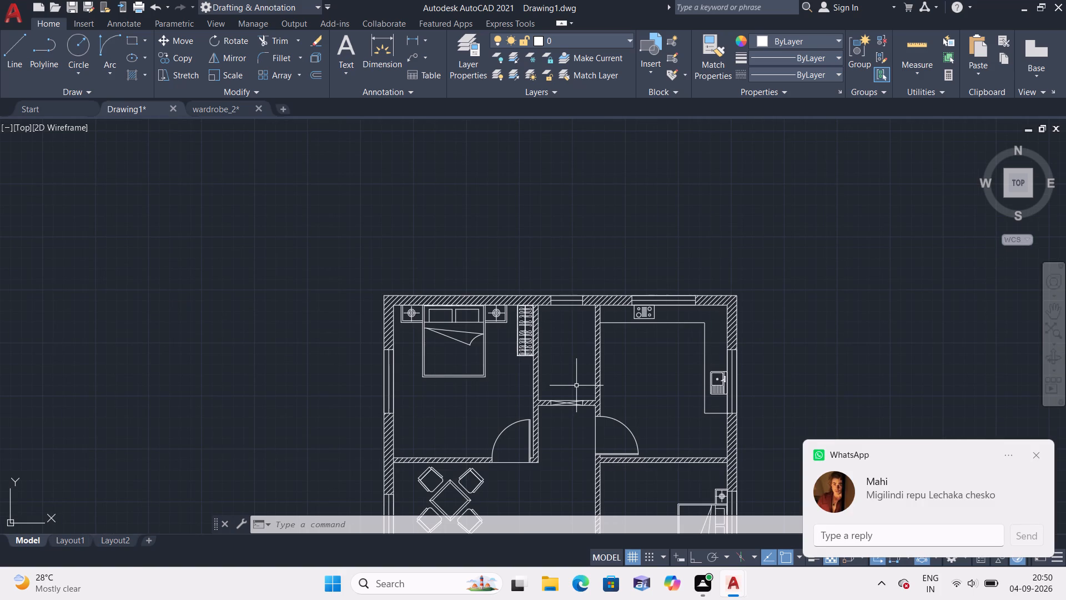
middle_drag(576, 386, 545, 314)
middle_drag(539, 334, 536, 323)
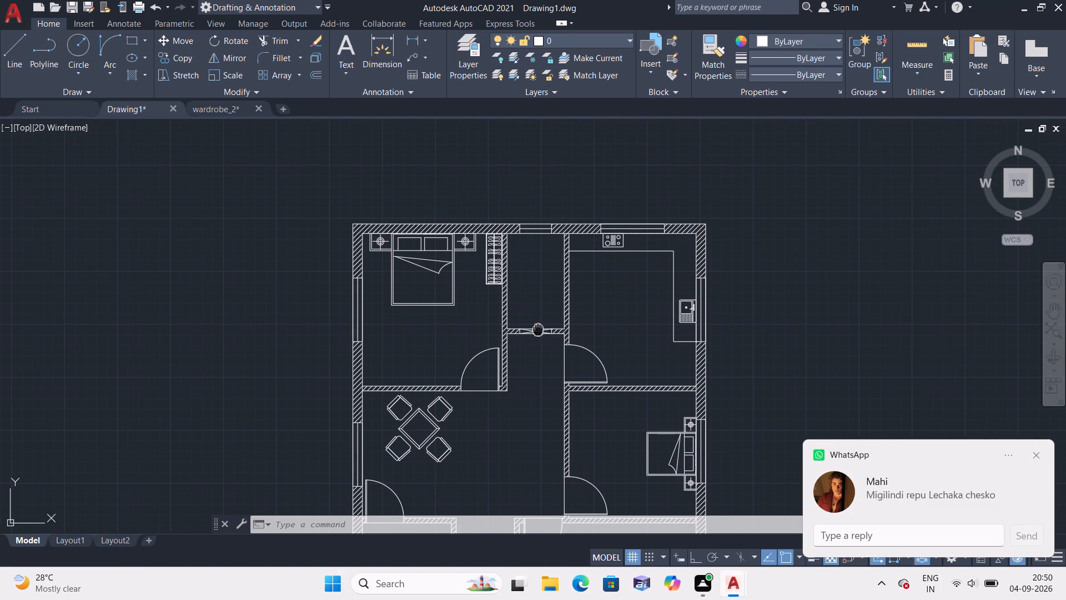
middle_drag(536, 323, 524, 232)
middle_click(576, 329)
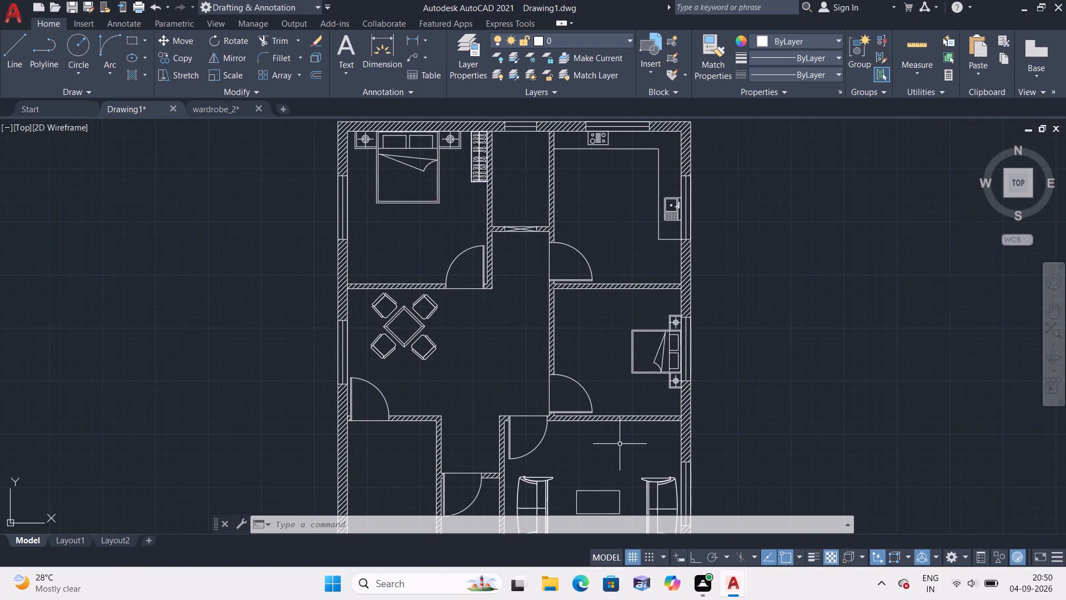
middle_click(620, 452)
scroll(619, 457, down, 1)
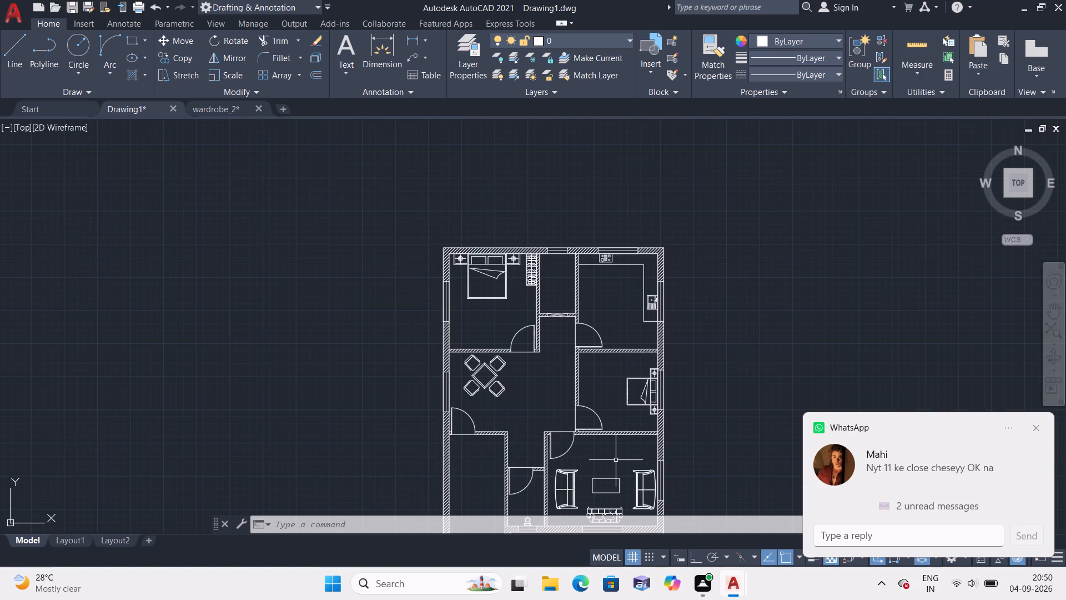
middle_click(616, 460)
scroll(599, 451, down, 1)
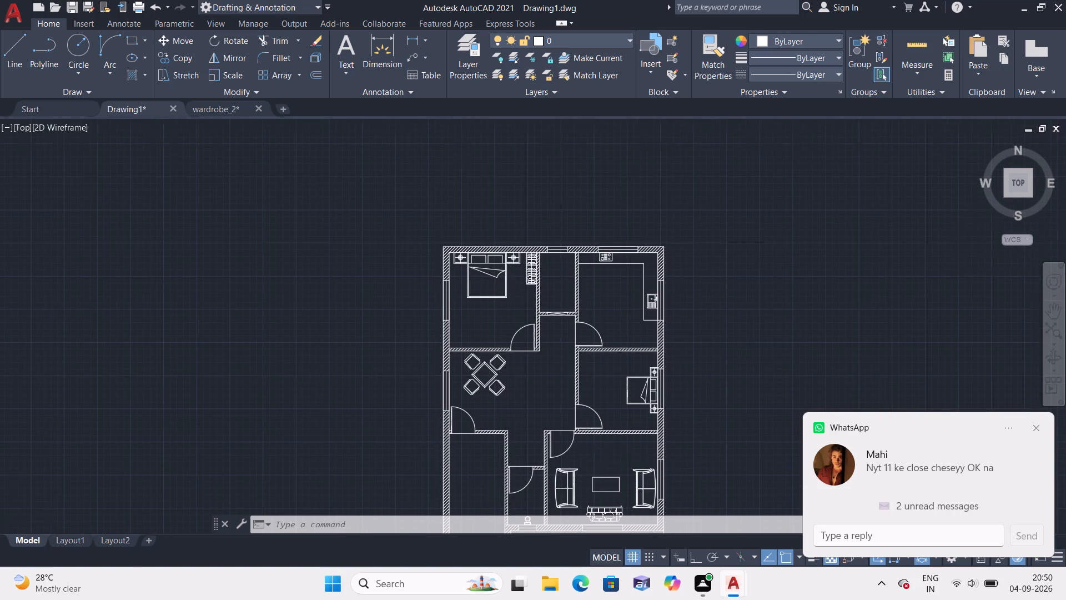
middle_drag(570, 463, 529, 261)
scroll(527, 263, up, 2)
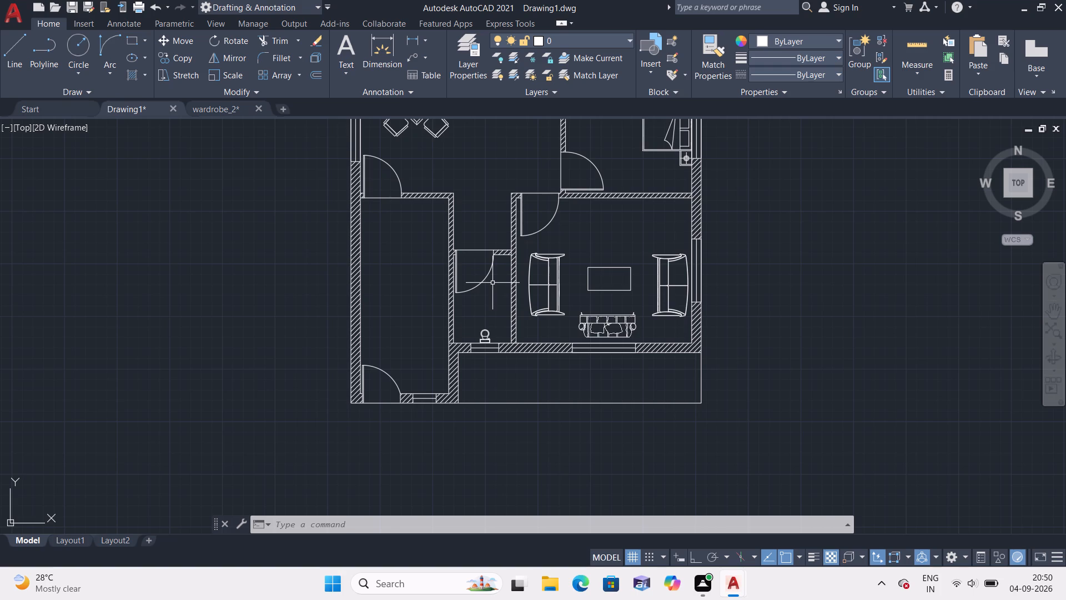
Offset the inner face of the southwest room's east wall 3'6" westward into the room.
scroll(502, 306, up, 1)
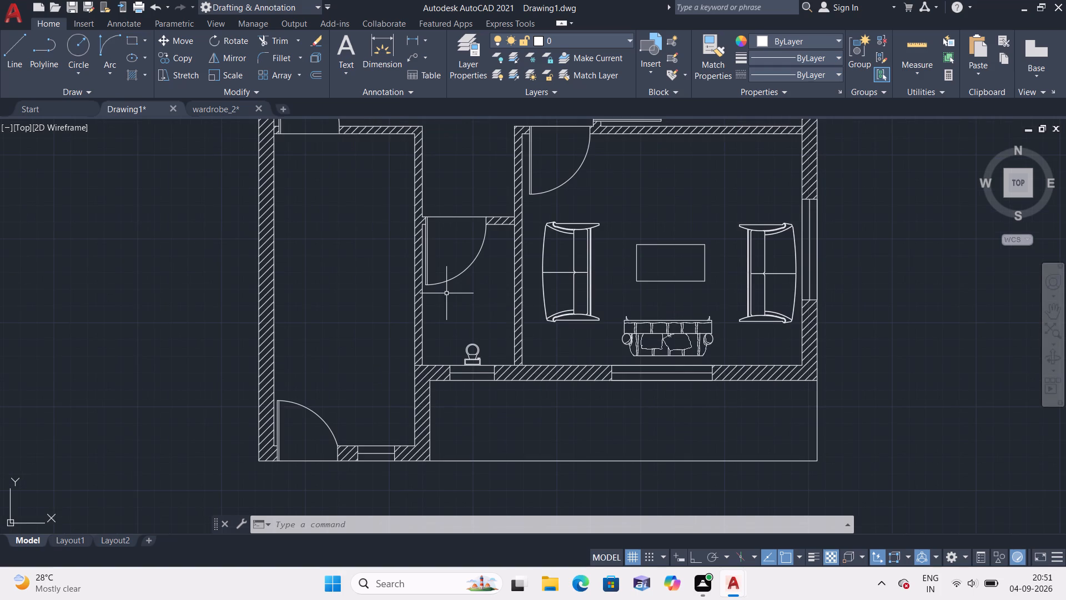
middle_drag(440, 278, 453, 247)
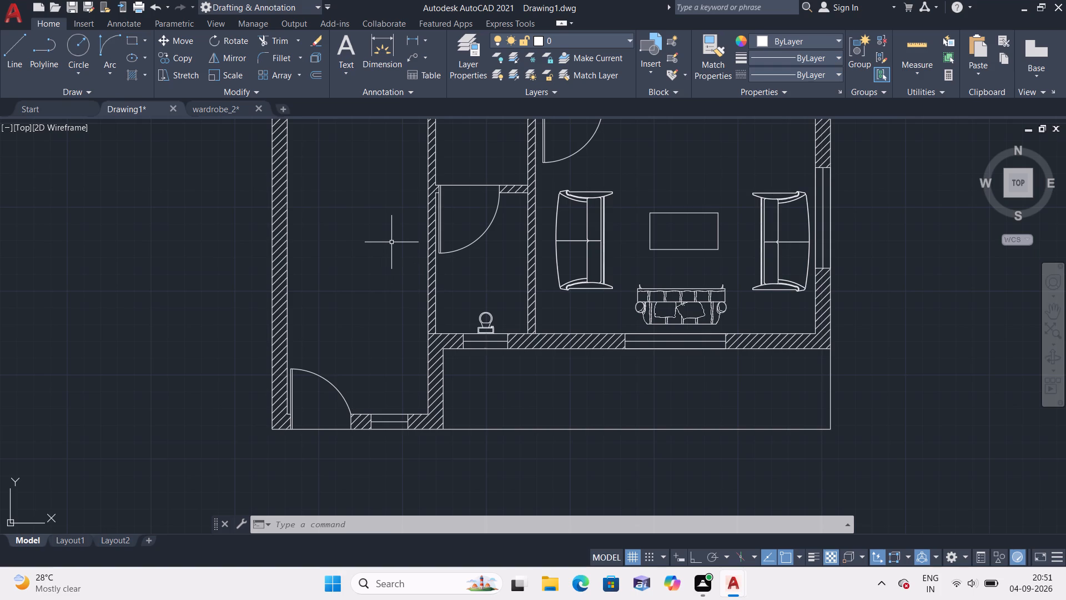
text(offset)
key(space)
text(3.5)
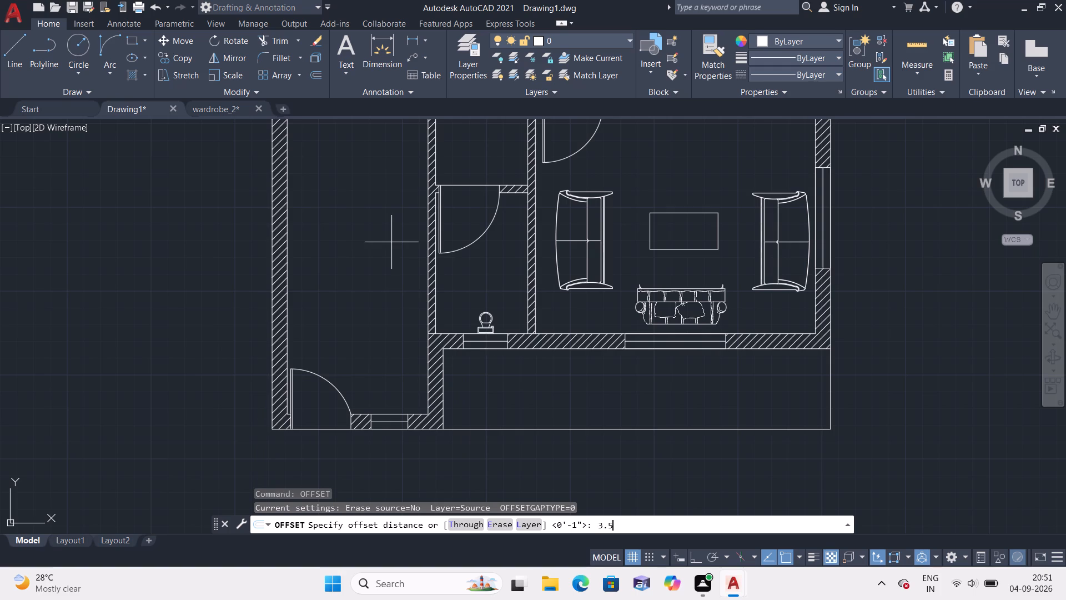
key(BackSpace)
key(BackSpace)
key(apostrophe)
key(5)
key(BackSpace)
text(6")
key(space)
scroll(393, 250, down, 1)
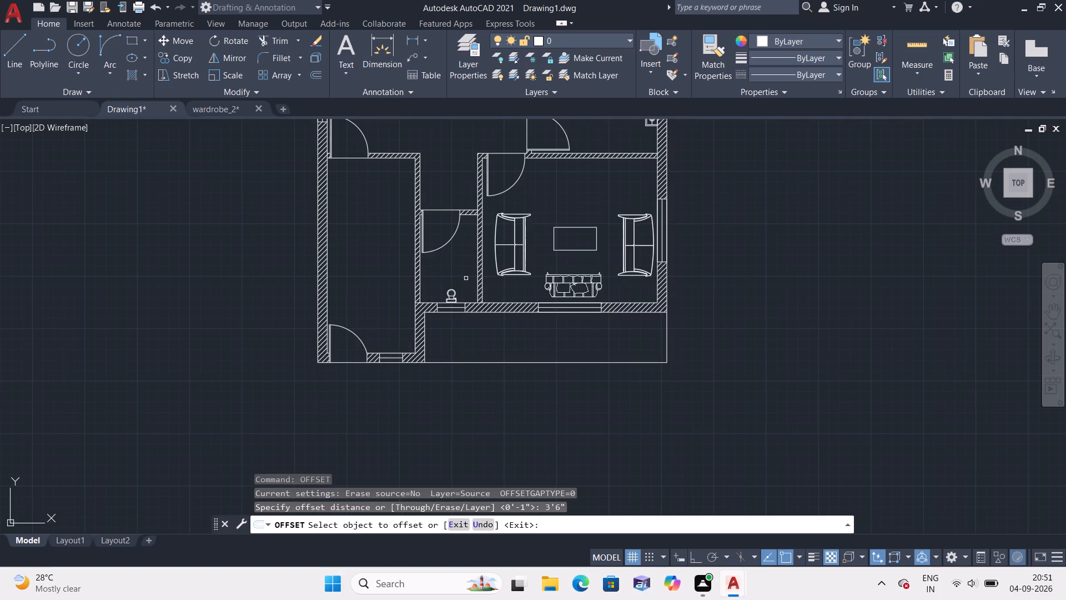
scroll(413, 291, up, 2)
click(413, 299)
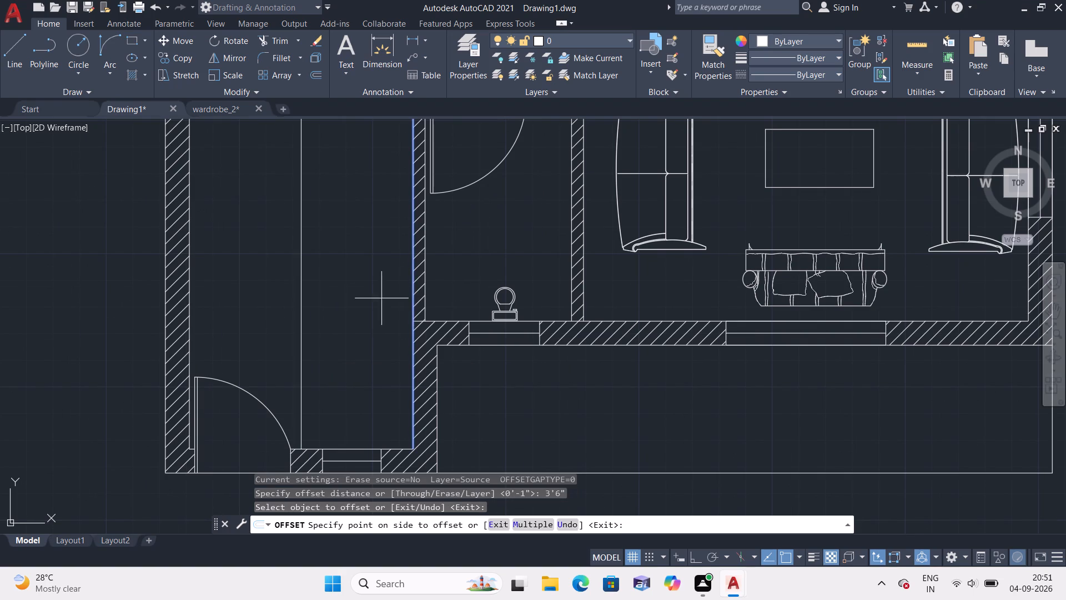
click(353, 299)
scroll(343, 297, down, 3)
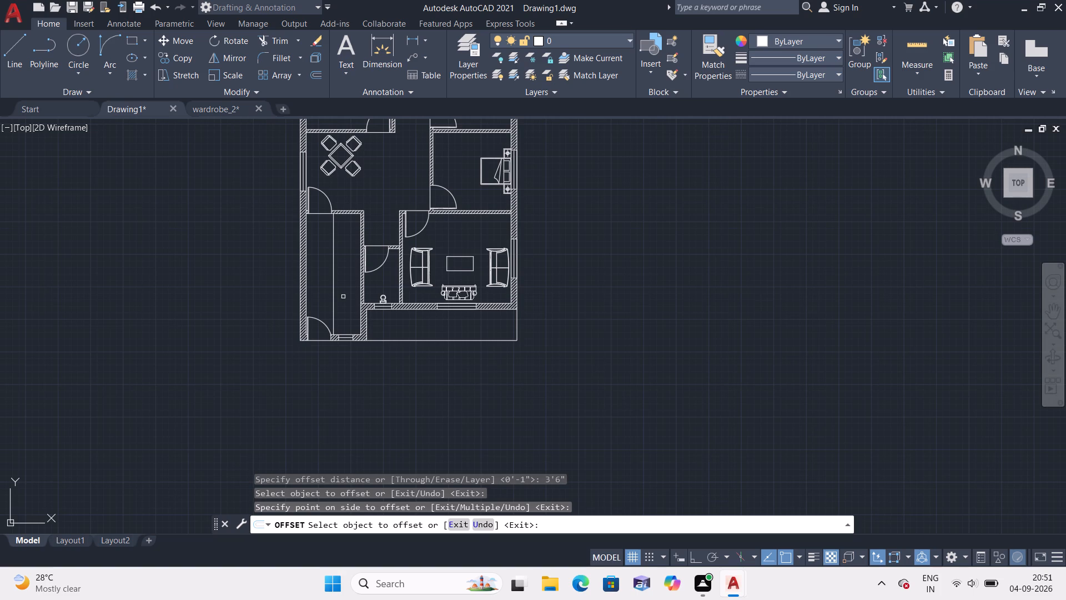
key(Escape)
Draw a horizontal line, with Ortho on, from the porch's northwest corner across the southwest room to the west wall's inner face.
middle_click(357, 302)
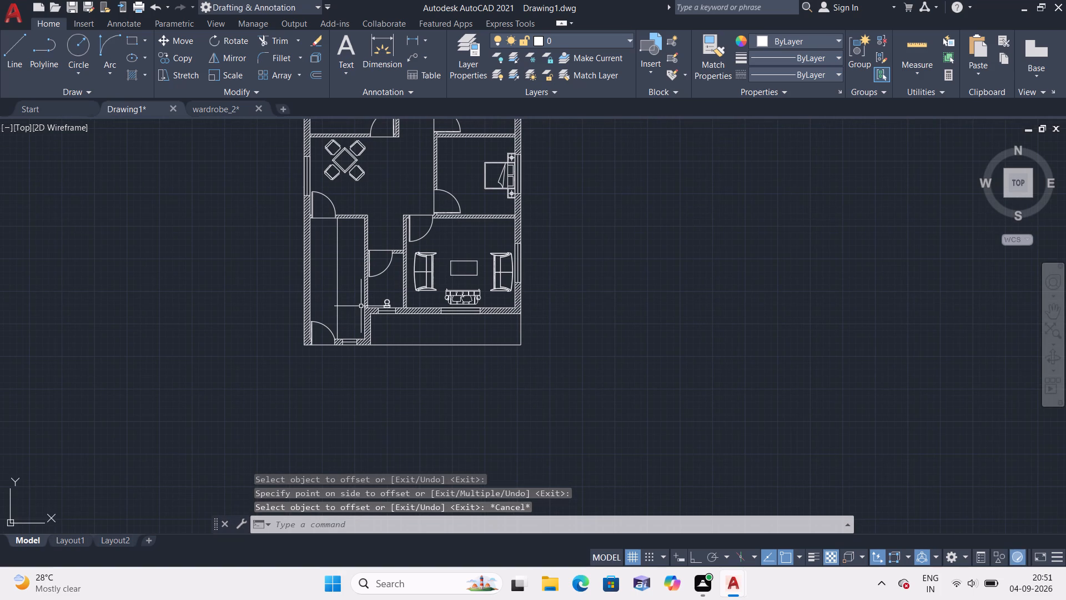
scroll(356, 303, up, 2)
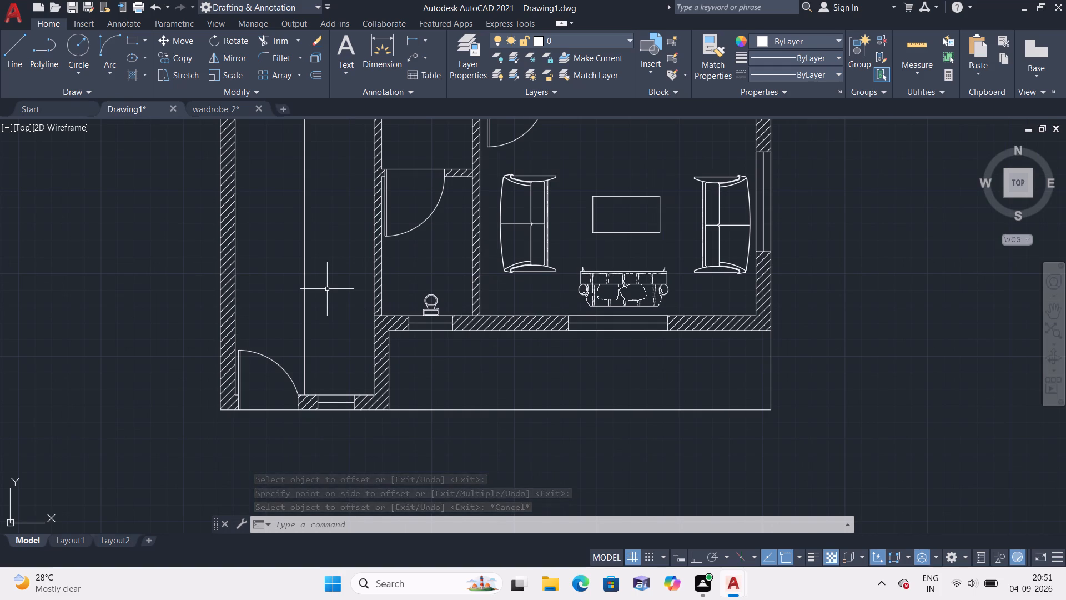
middle_drag(327, 289, 419, 387)
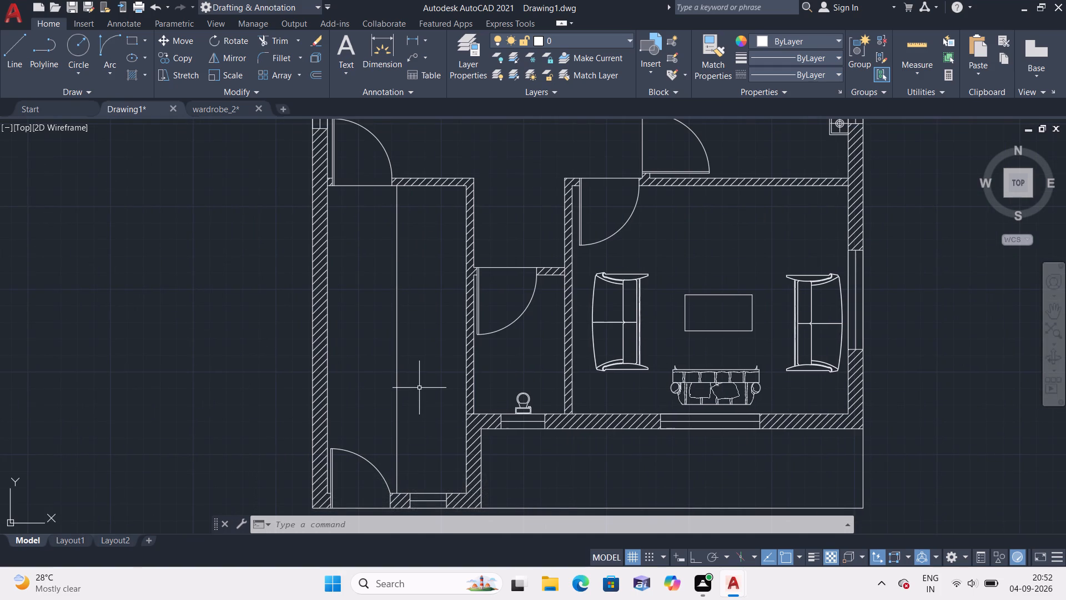
text(l)
key(space)
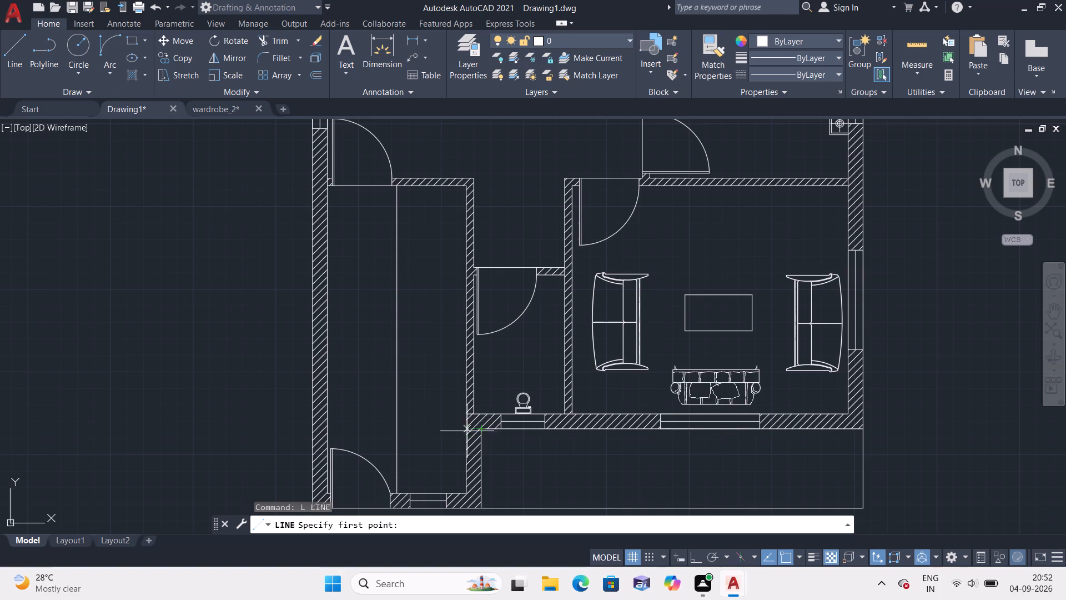
scroll(463, 430, up, 3)
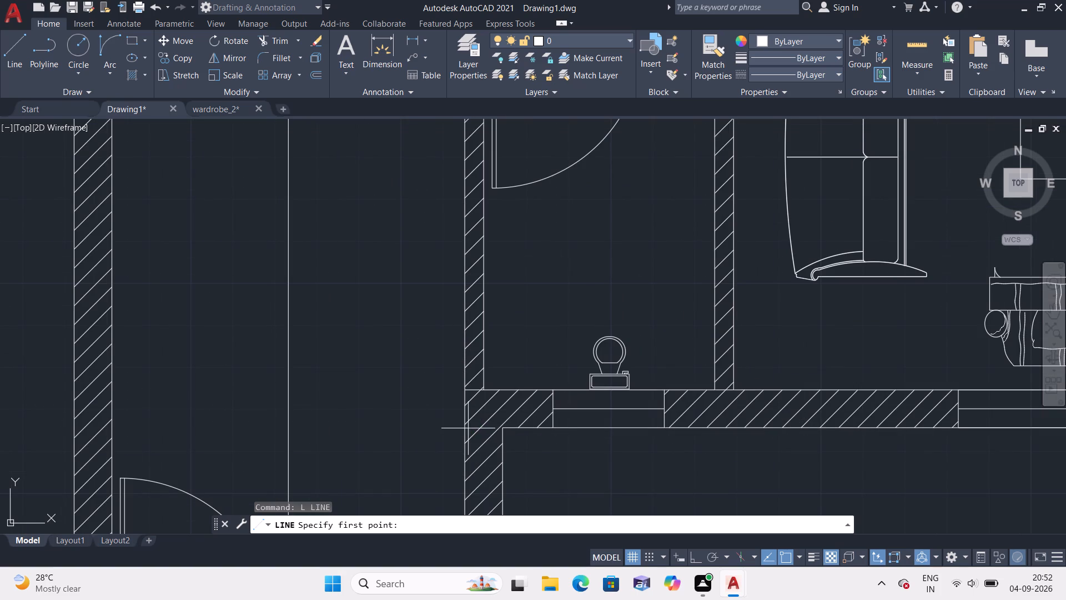
click(502, 428)
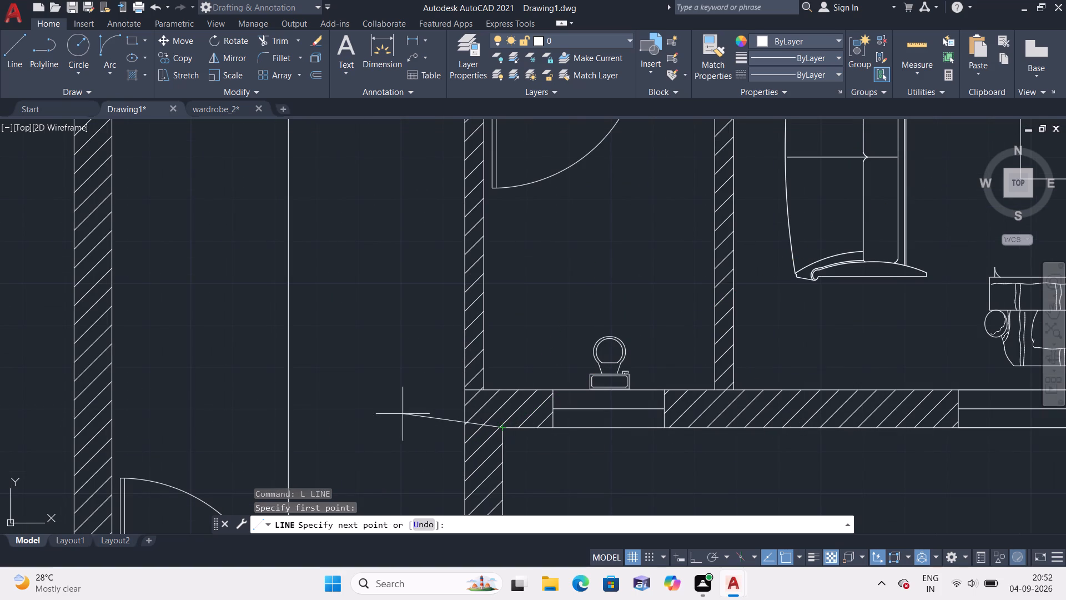
scroll(350, 413, down, 1)
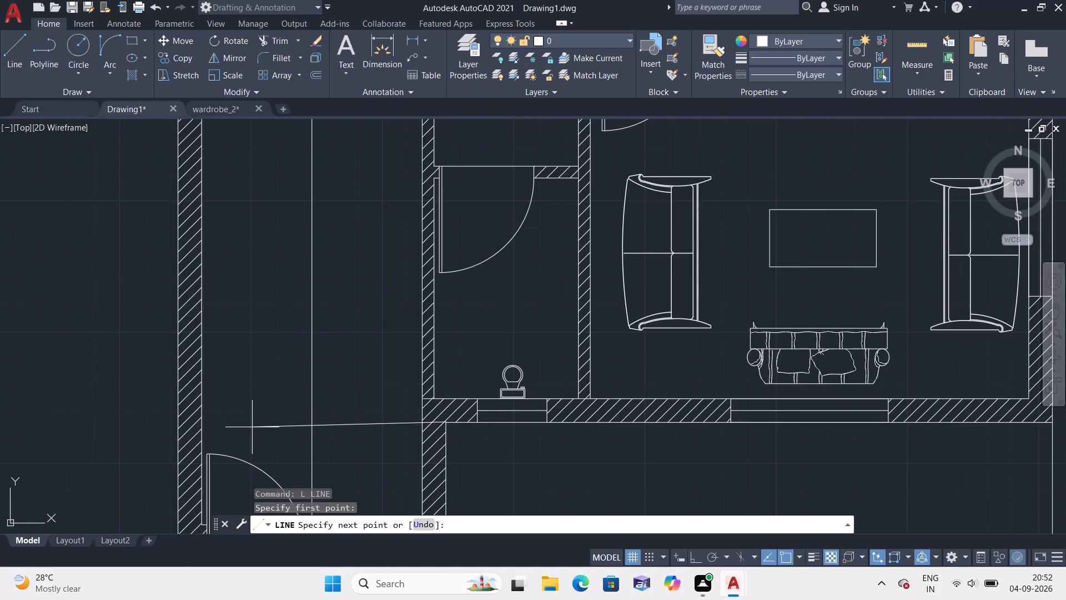
key(F8)
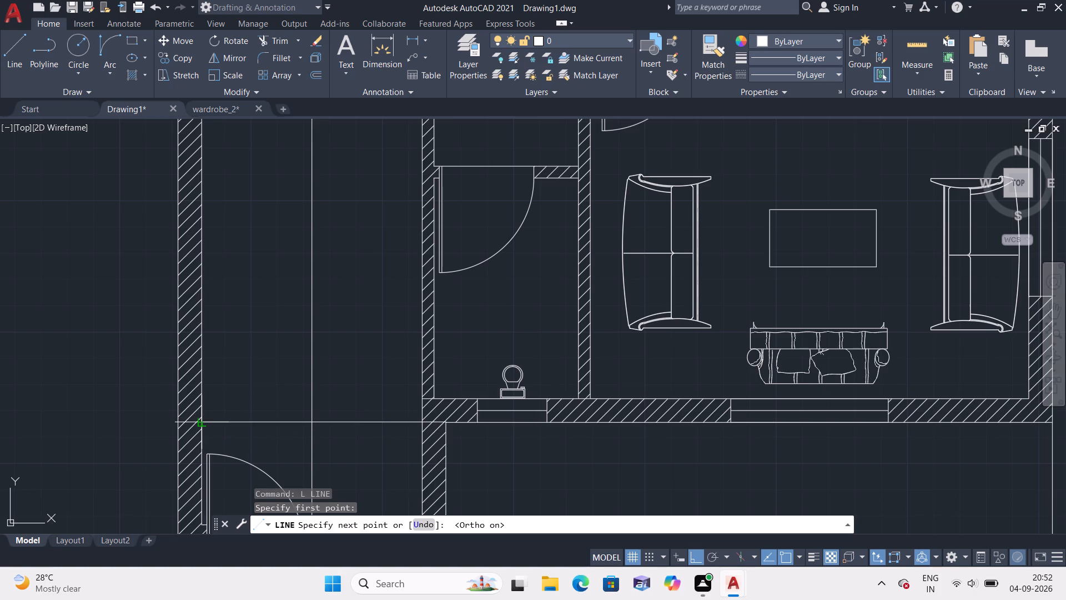
click(202, 424)
key(Escape)
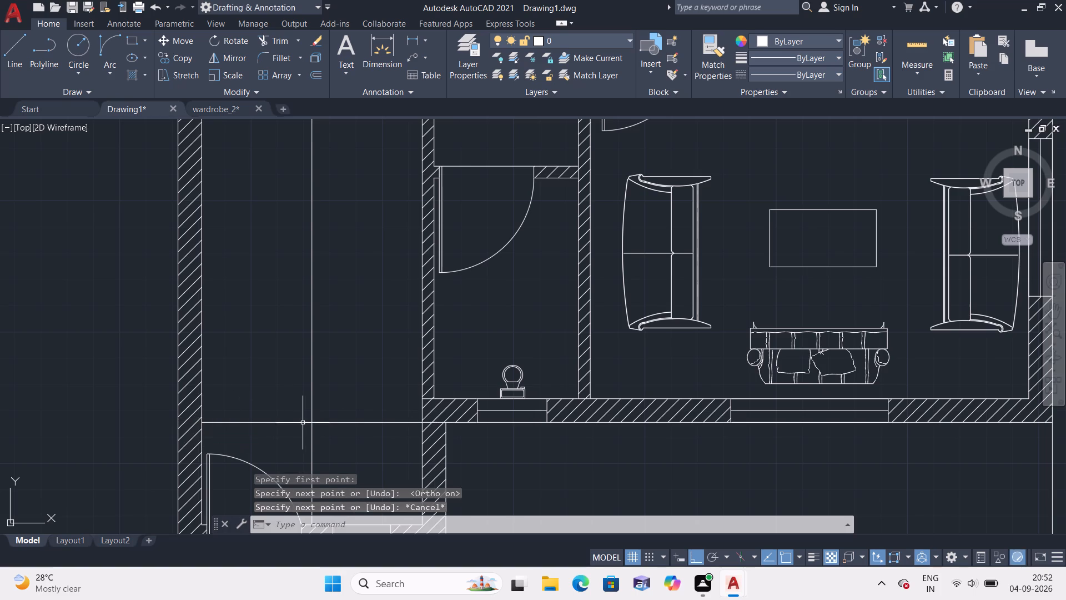
Offset the southwest room's horizontal line 10" northward, repeating from each new line until there are five copies.
scroll(329, 423, up, 1)
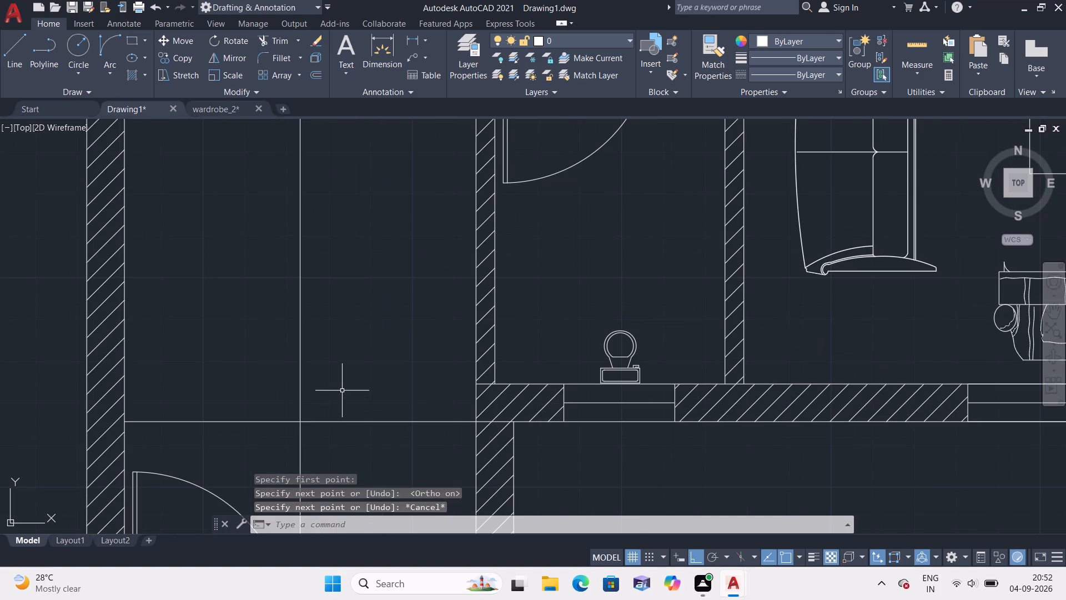
text(of)
key(space)
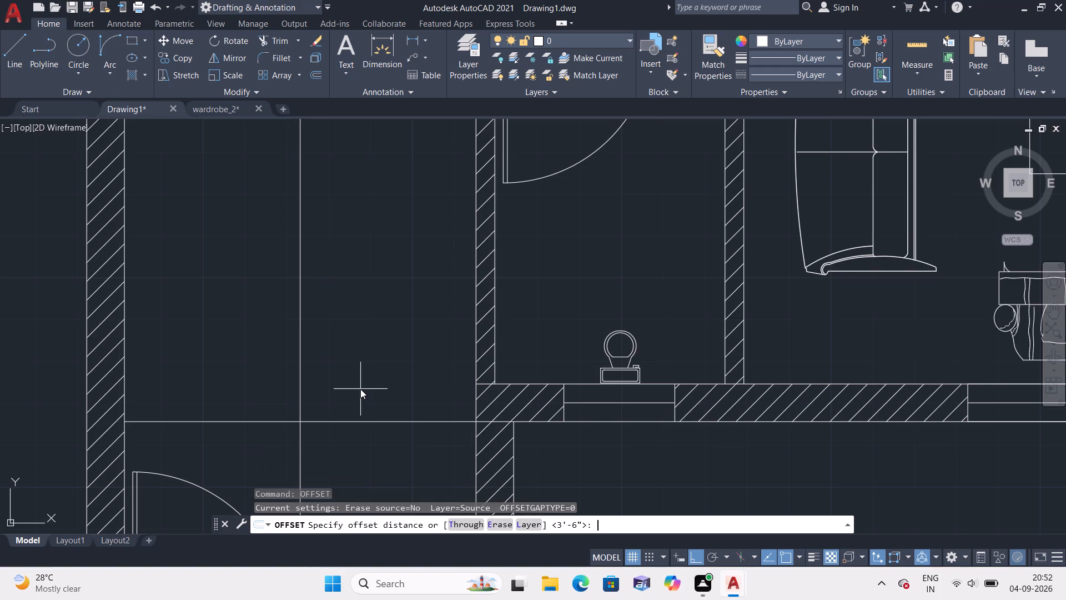
text(10")
key(space)
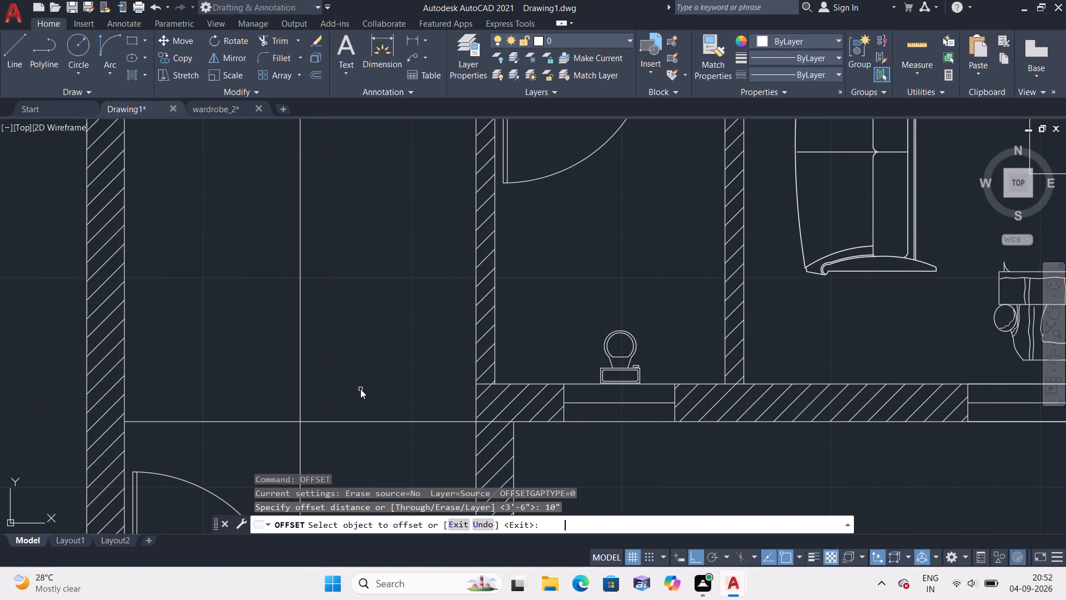
click(365, 421)
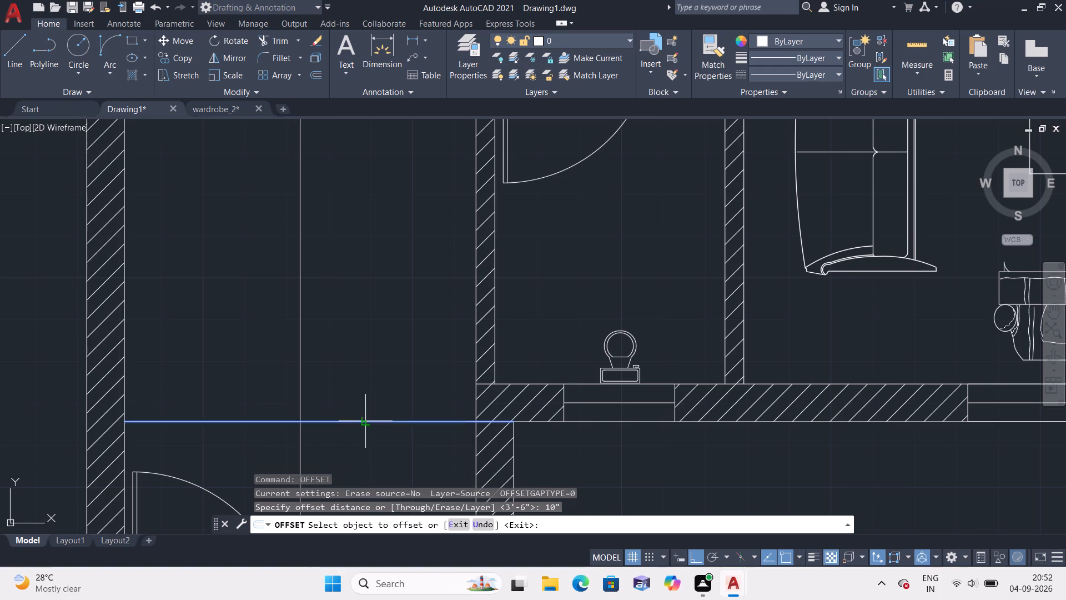
click(382, 353)
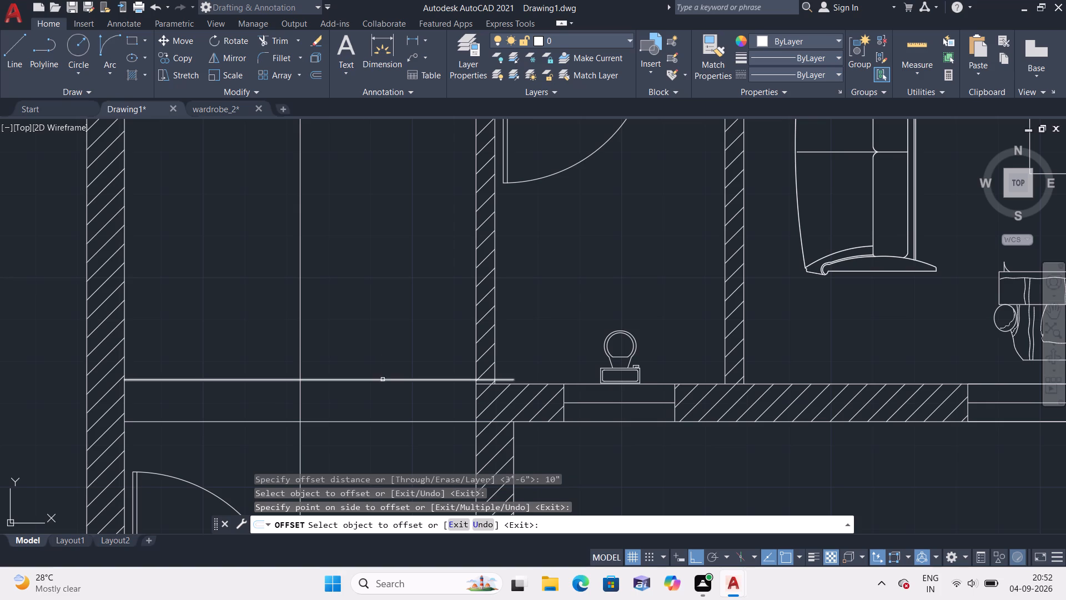
click(383, 379)
click(391, 303)
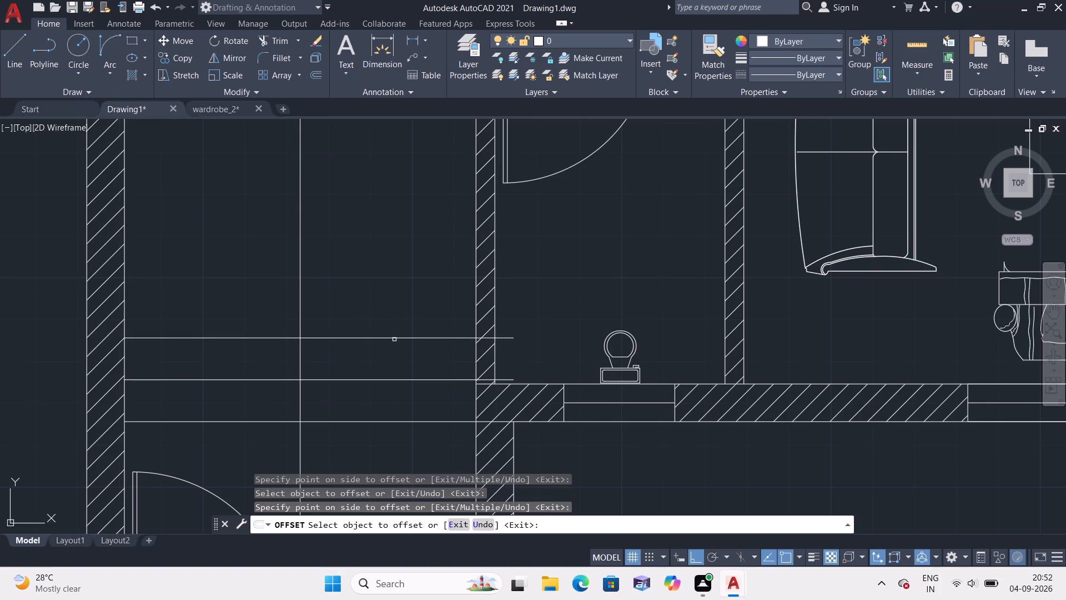
click(394, 339)
click(391, 258)
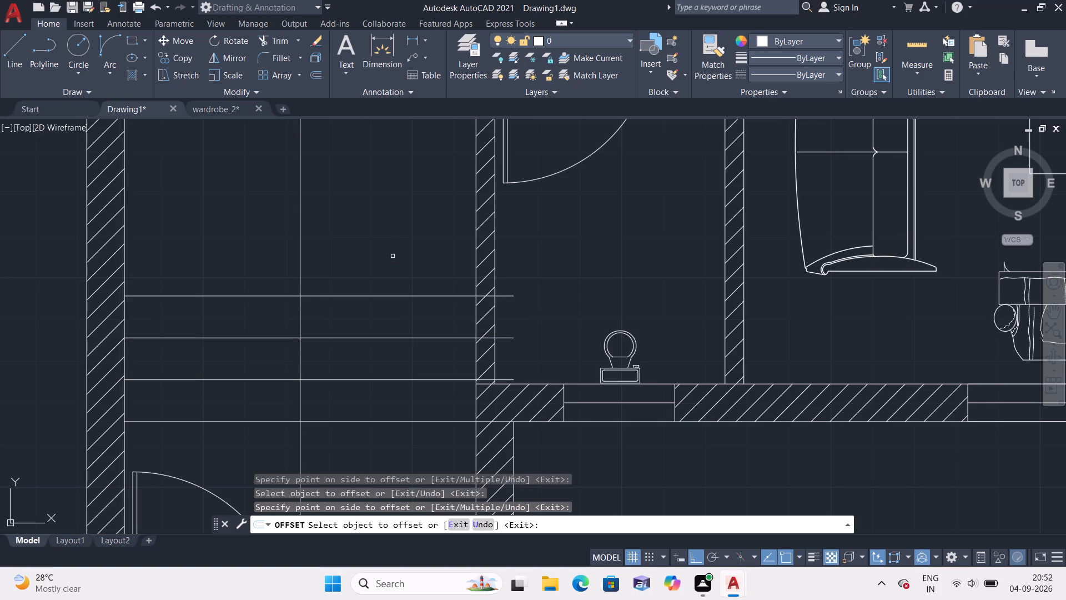
click(403, 298)
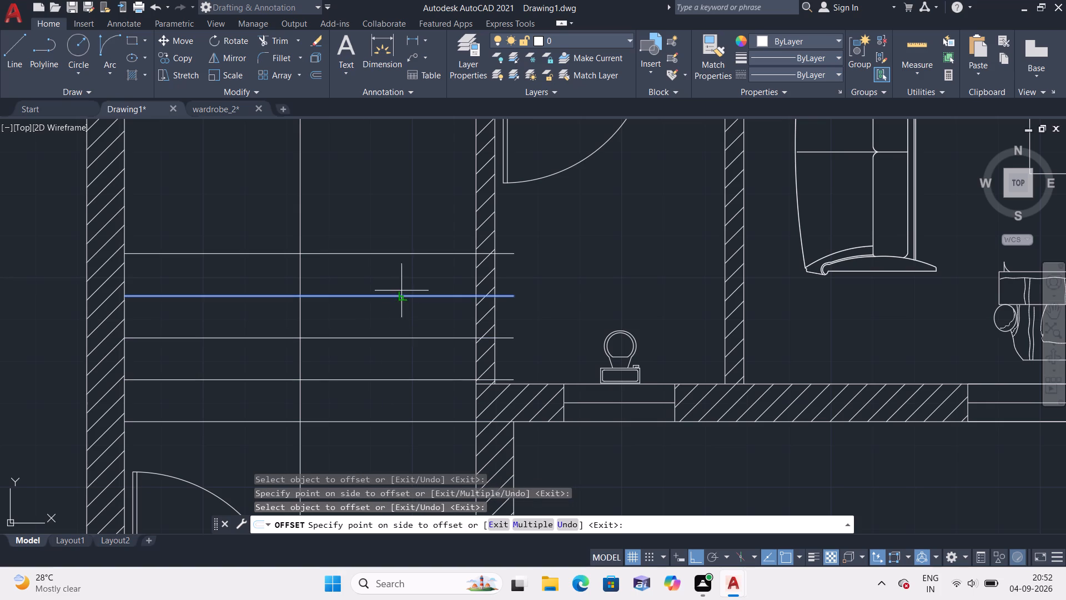
click(402, 236)
click(403, 252)
click(401, 187)
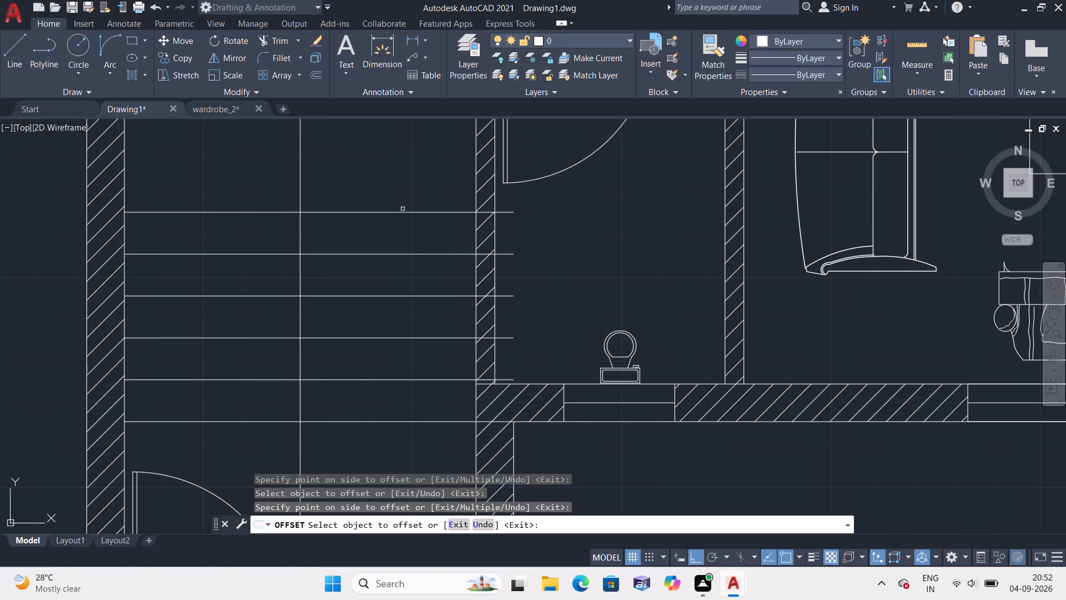
Continue the 10" northward offsets from the northernmost stair line to add four more stair lines.
scroll(403, 209, down, 1)
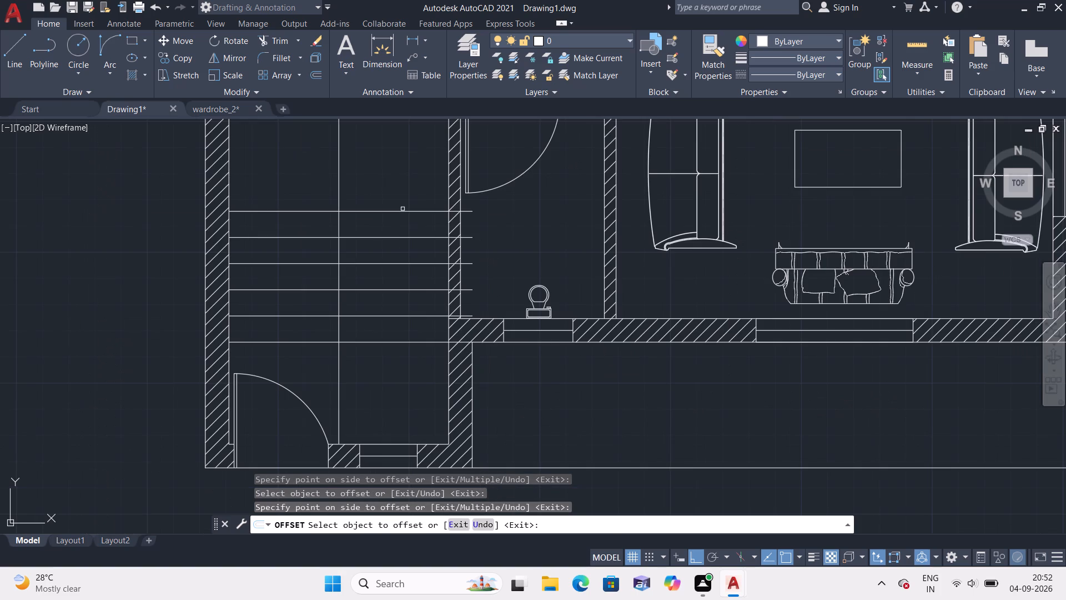
click(389, 211)
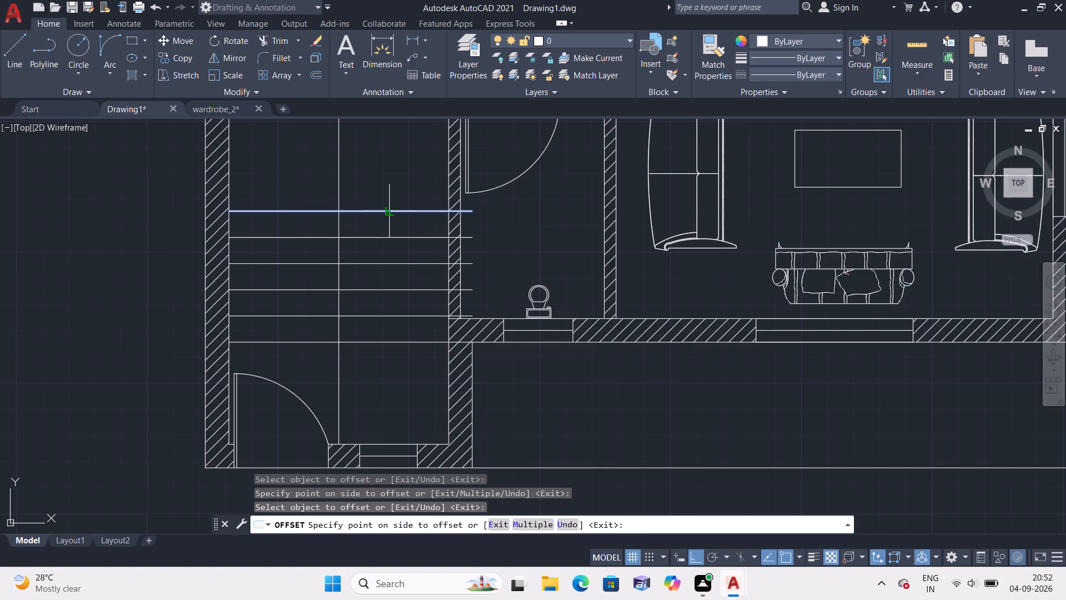
click(389, 208)
drag(390, 212, 390, 196)
click(388, 169)
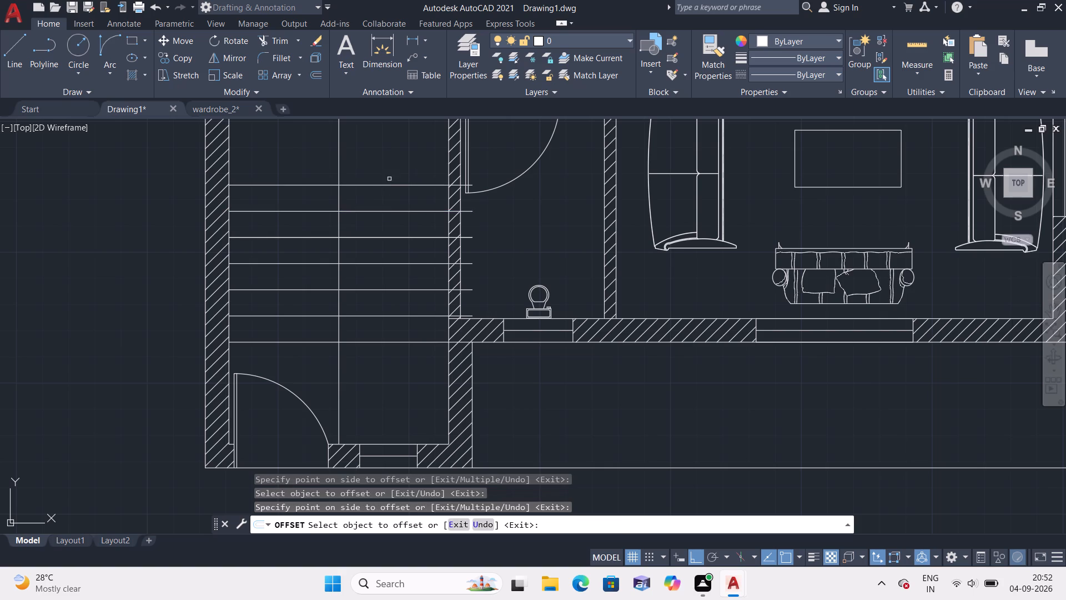
click(390, 185)
click(389, 161)
click(389, 160)
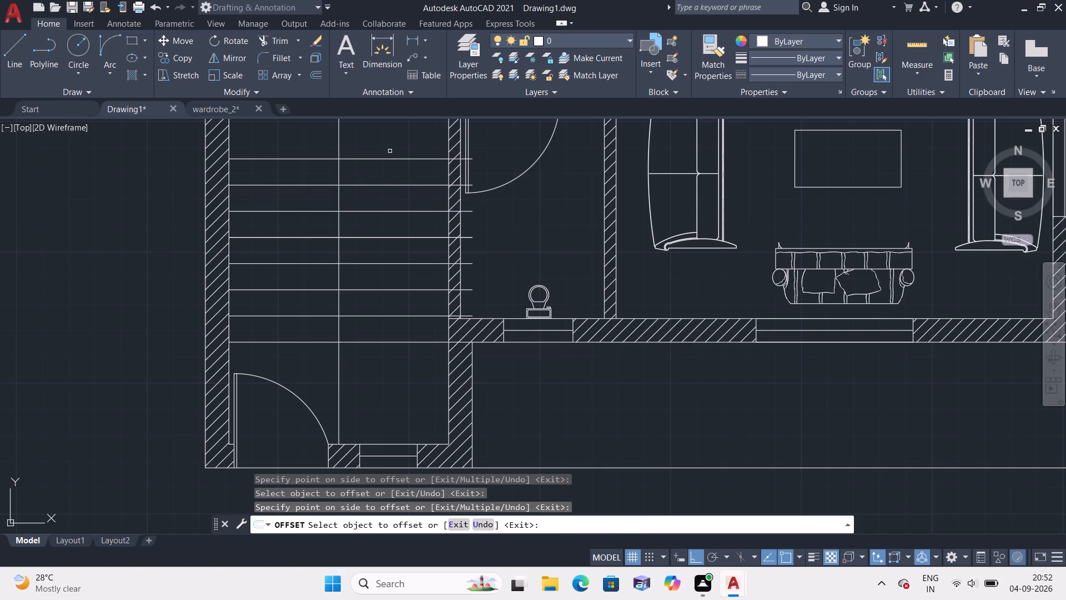
click(390, 157)
click(390, 145)
middle_drag(391, 147, 397, 199)
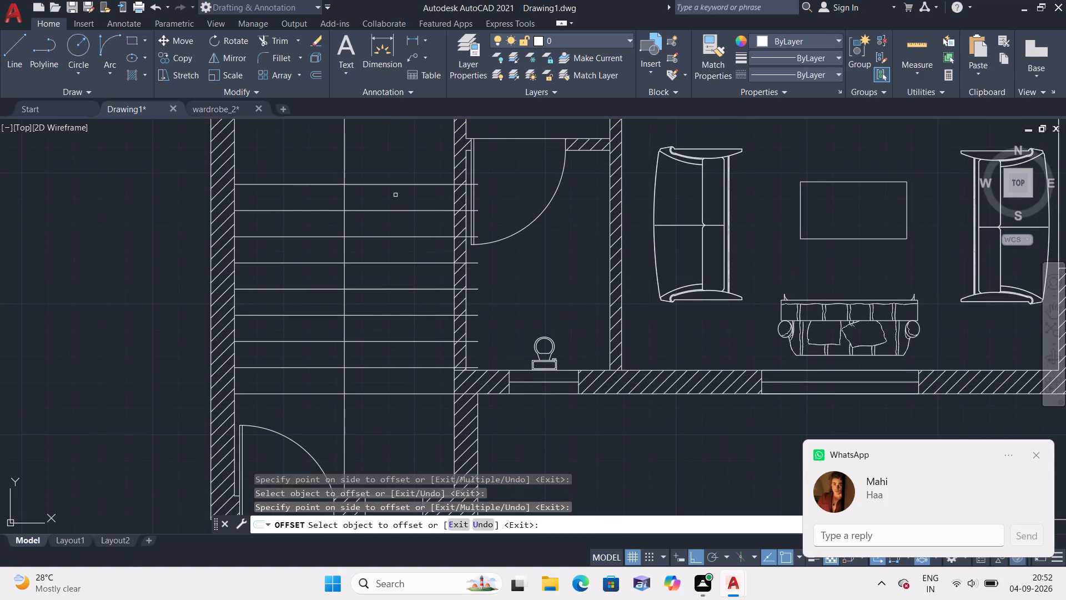
click(395, 187)
click(395, 183)
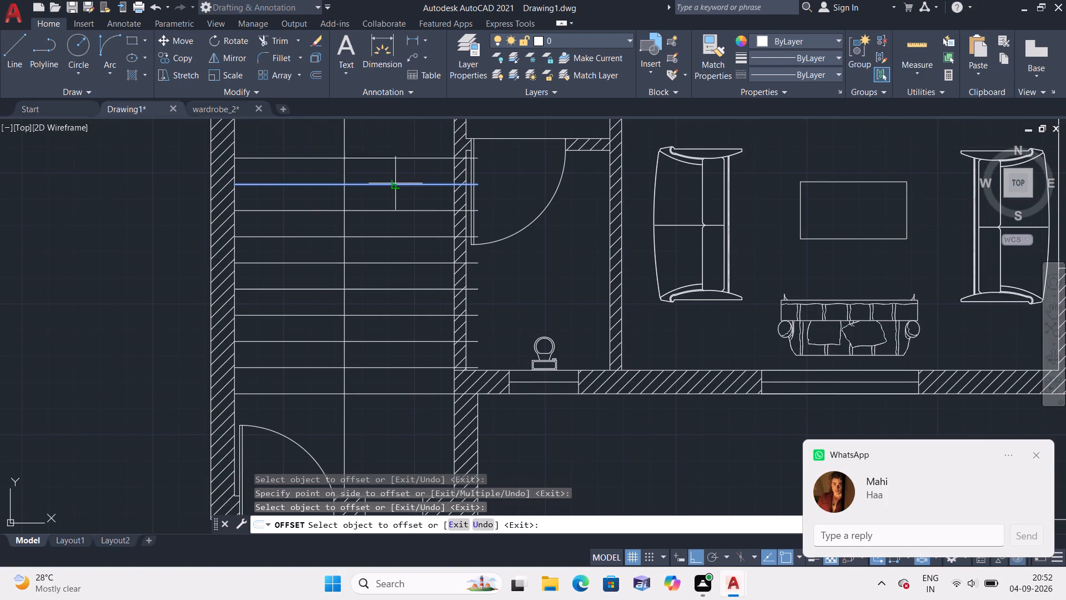
click(391, 152)
key(Escape)
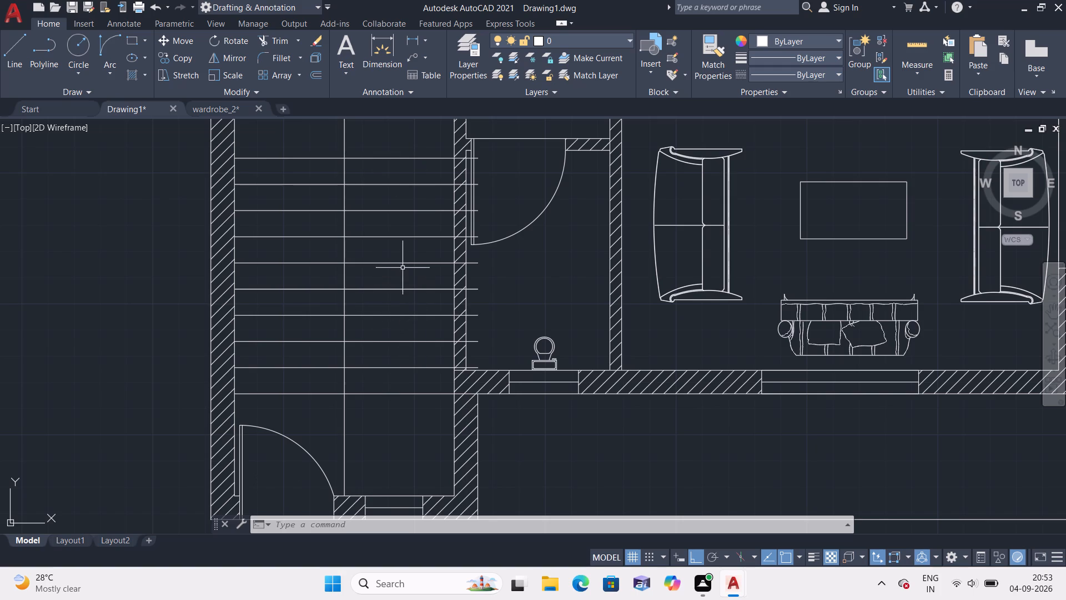
Trim the east ends of the four southernmost stair lines back to the stair room's east wall inner face.
scroll(449, 204, up, 1)
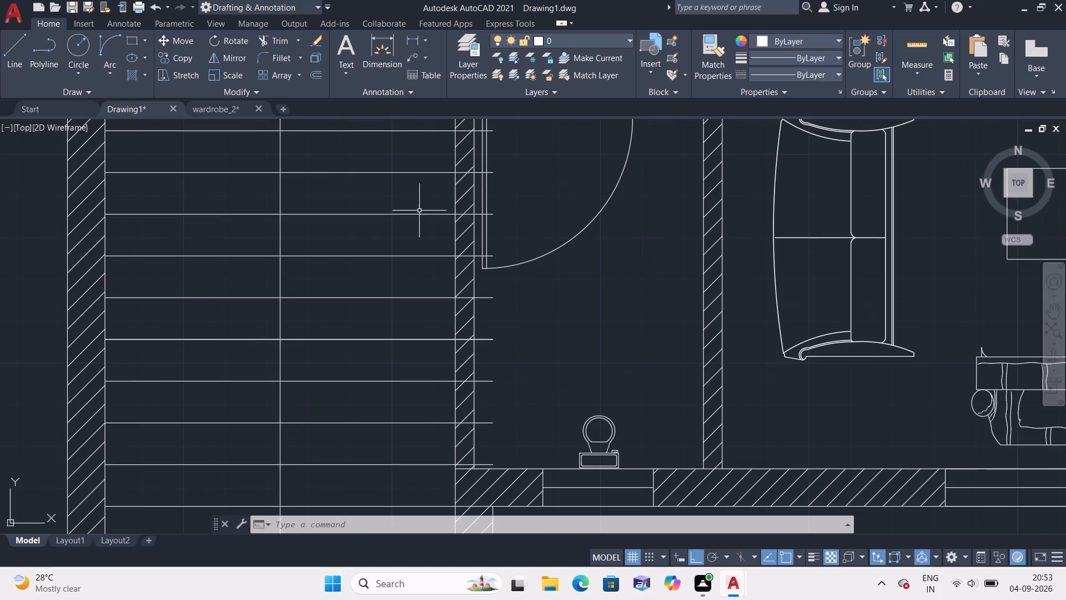
text(trim)
key(space)
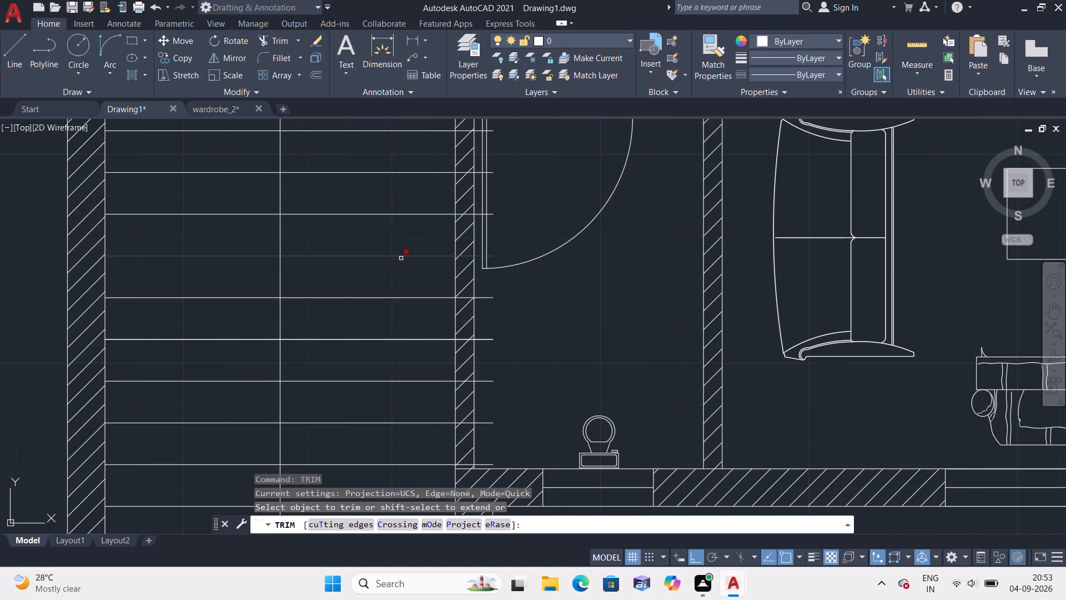
scroll(399, 295, down, 1)
middle_drag(493, 321, 494, 210)
scroll(461, 293, up, 1)
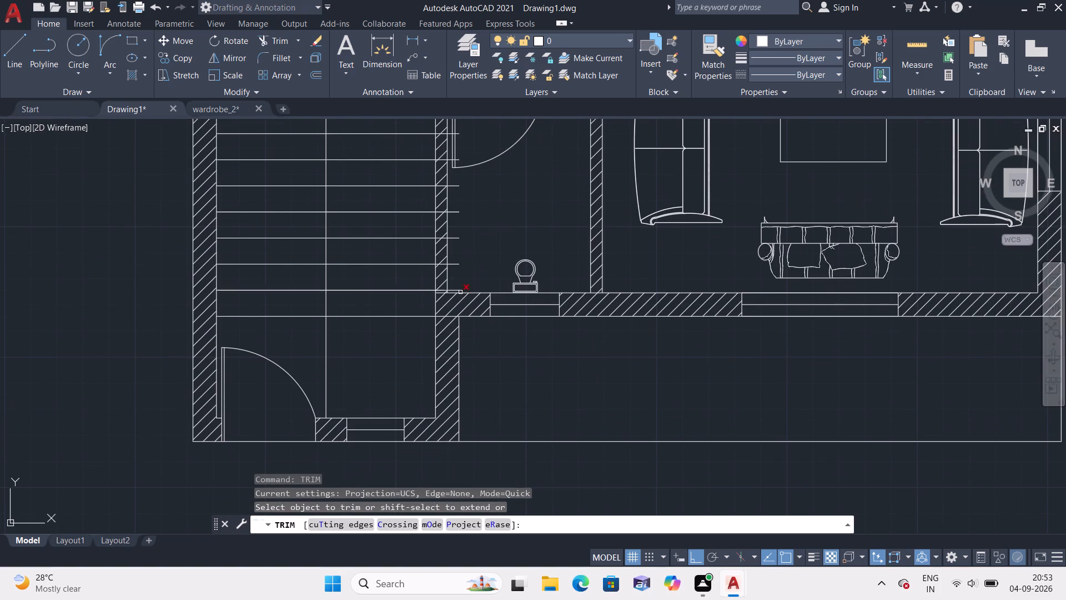
scroll(461, 293, up, 1)
click(435, 336)
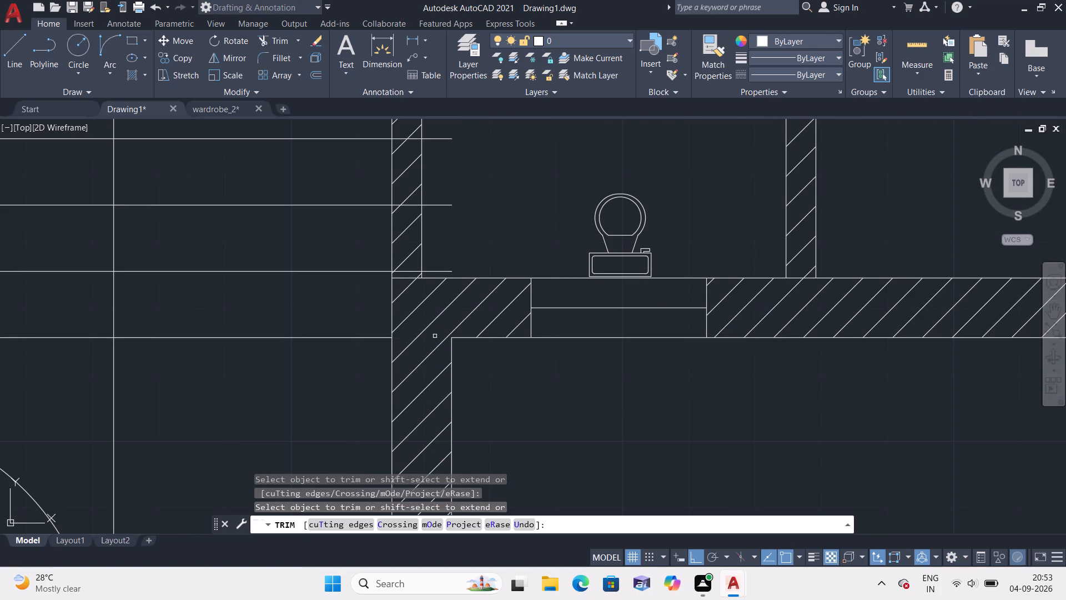
click(430, 273)
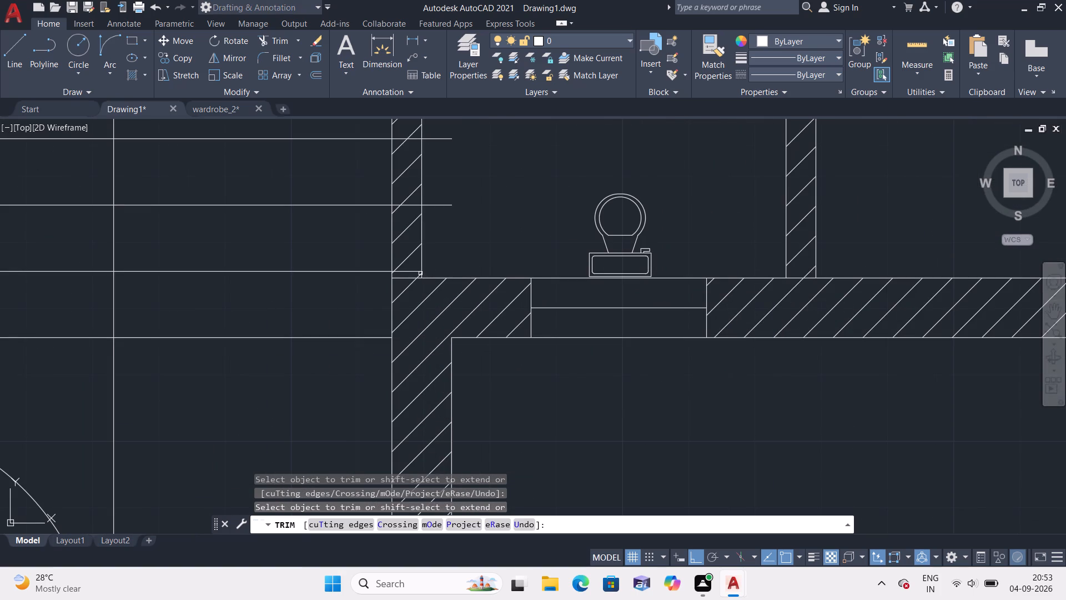
click(409, 273)
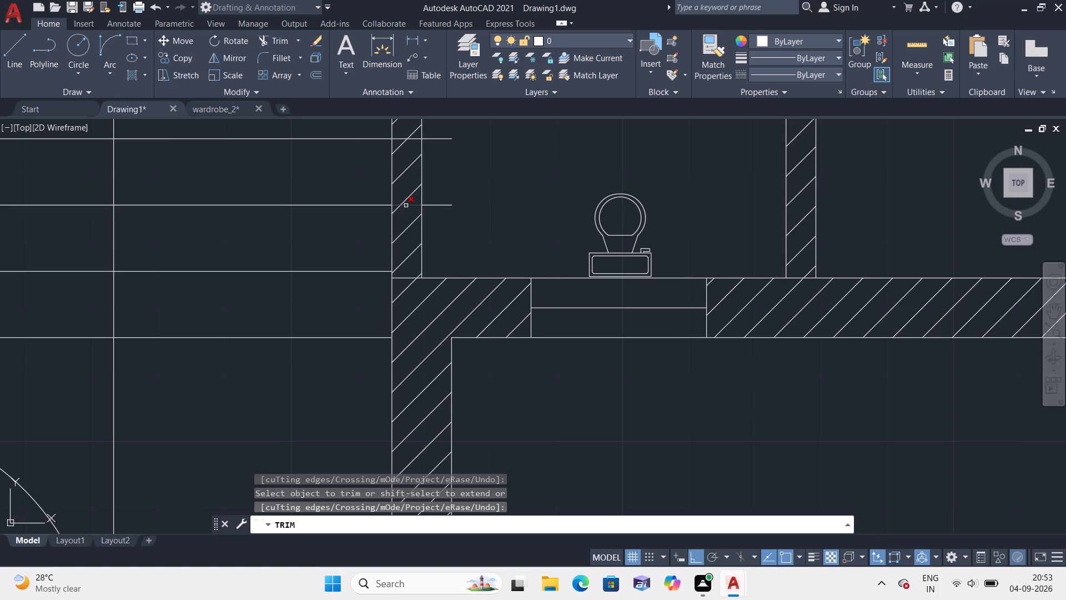
click(409, 206)
click(430, 205)
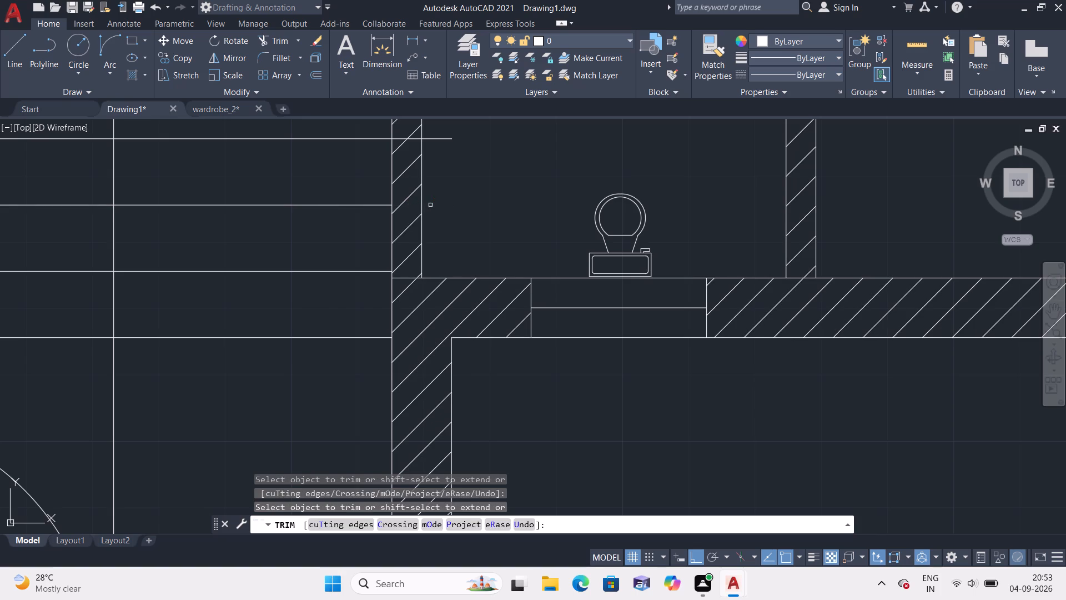
middle_drag(456, 188, 475, 264)
click(454, 213)
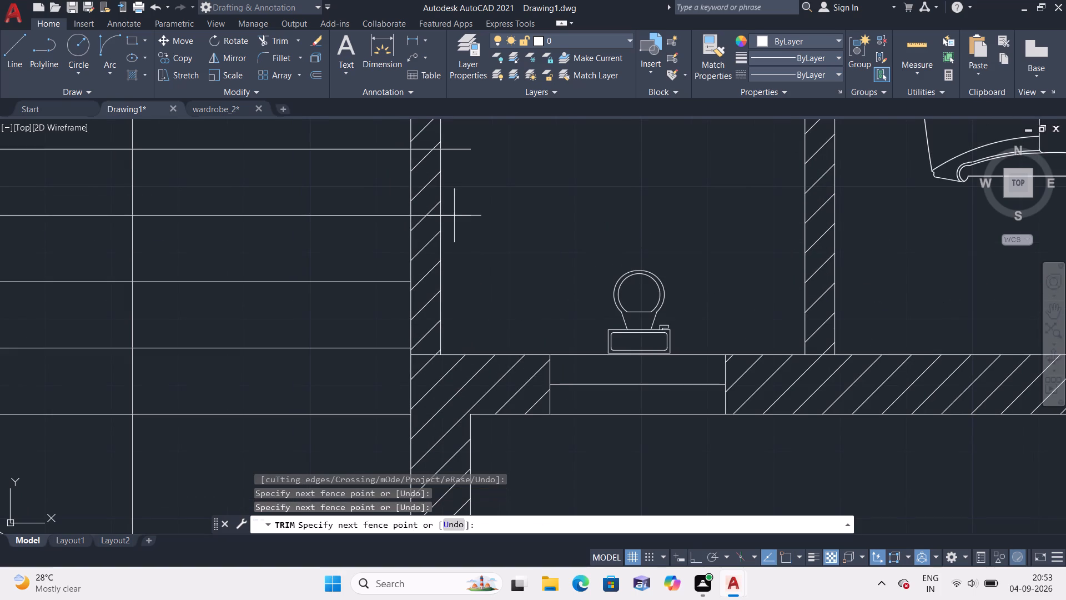
click(454, 216)
scroll(427, 216, up, 3)
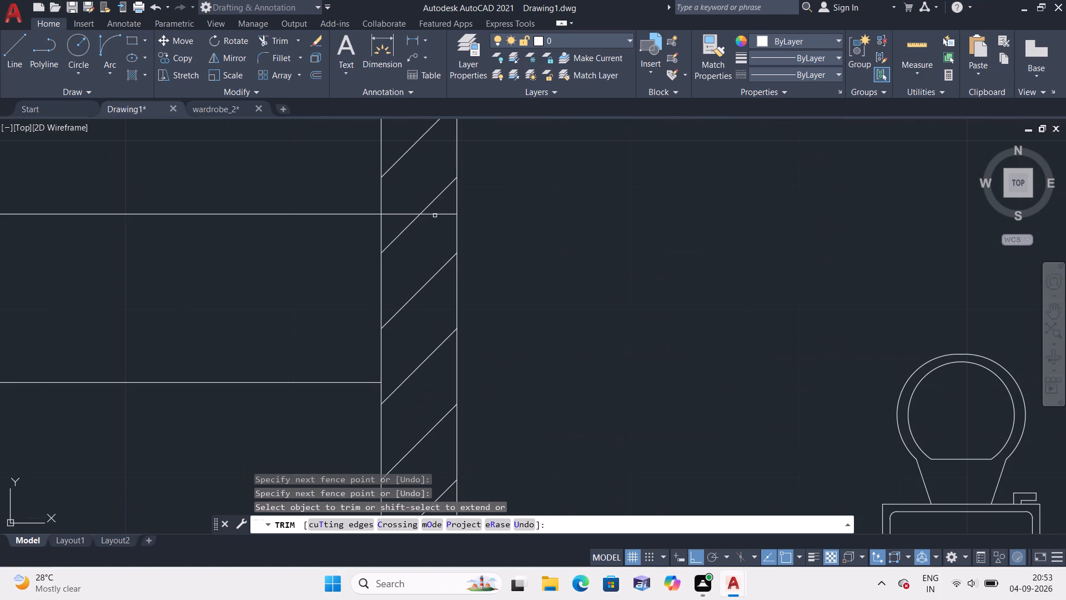
click(435, 216)
Trim the east ends of the next two stair lines northward back to the same wall's inner face.
scroll(471, 213, down, 2)
middle_drag(497, 222, 498, 269)
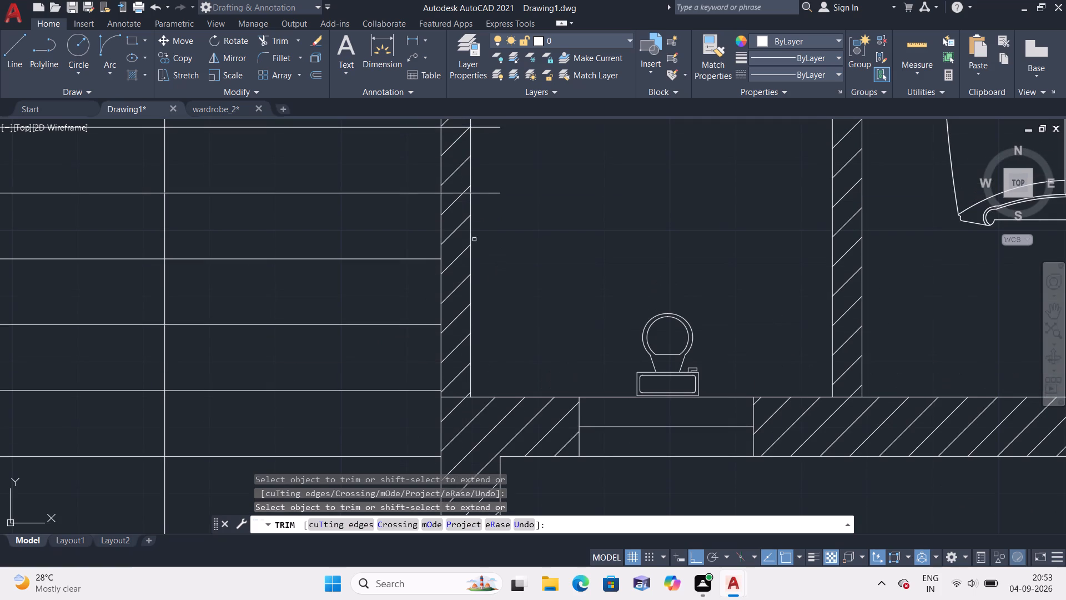
click(486, 192)
click(486, 192)
click(490, 126)
middle_drag(495, 151, 506, 199)
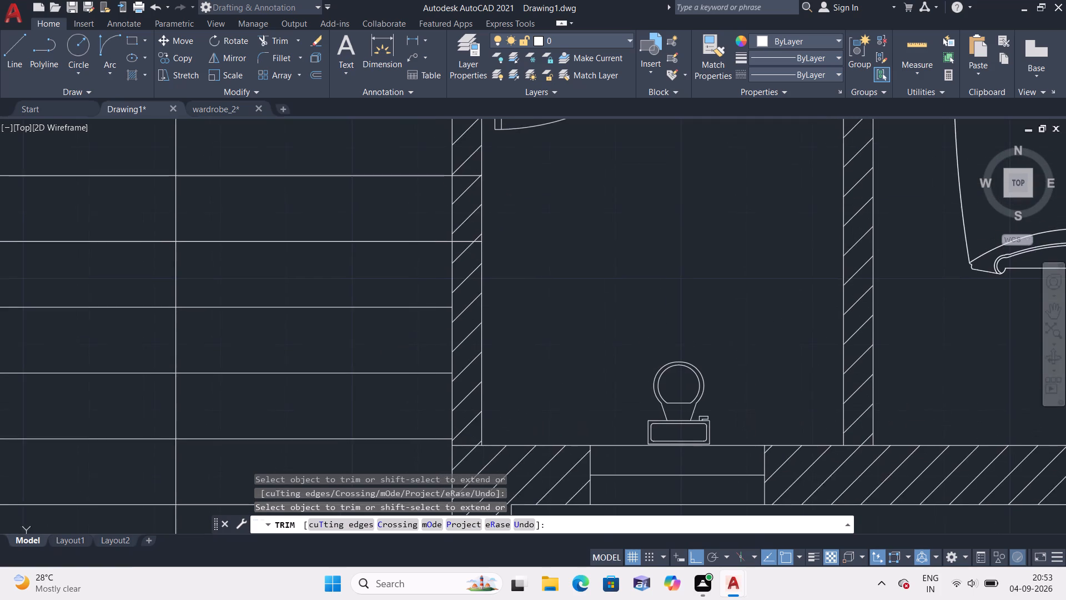
scroll(457, 188, up, 2)
click(468, 158)
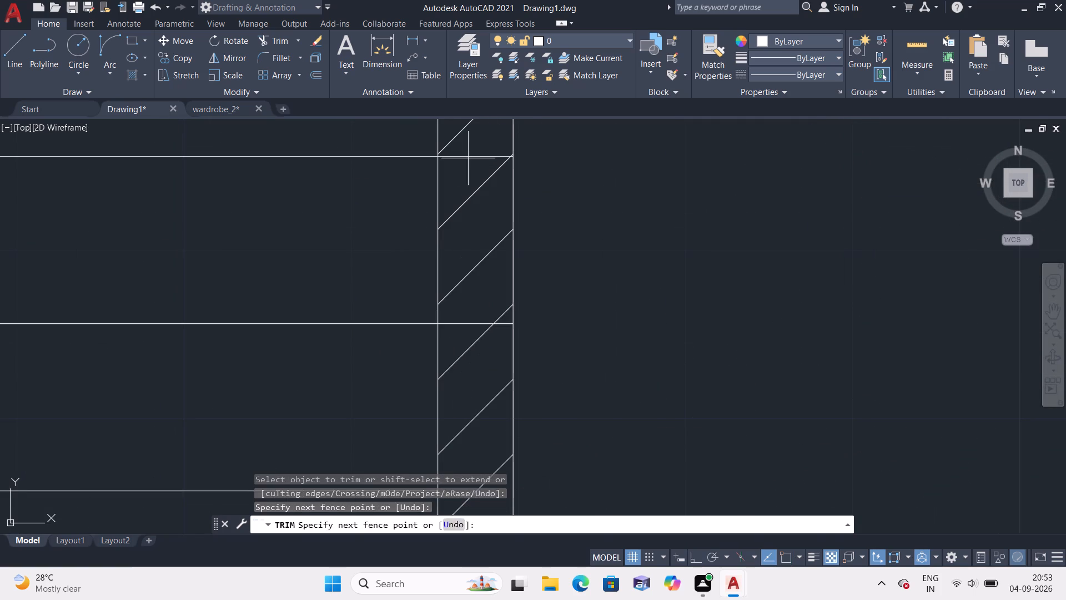
click(468, 158)
click(468, 152)
click(466, 161)
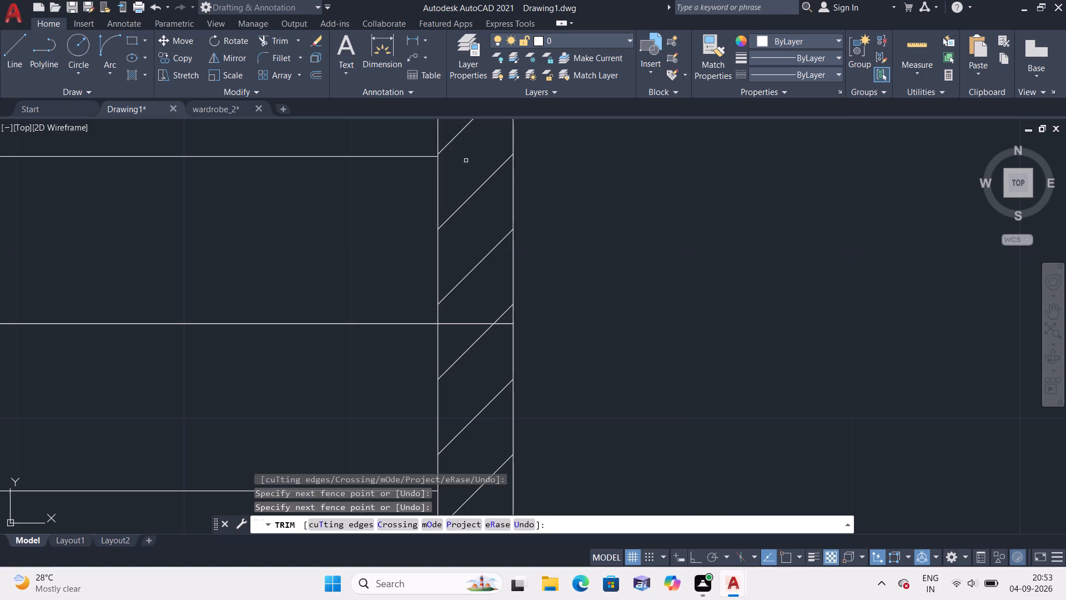
click(462, 326)
drag(462, 326, 476, 309)
drag(476, 309, 467, 332)
Trim the seventh stair line from the south where it crosses the east wall and the toilet door leaf.
scroll(468, 314, down, 2)
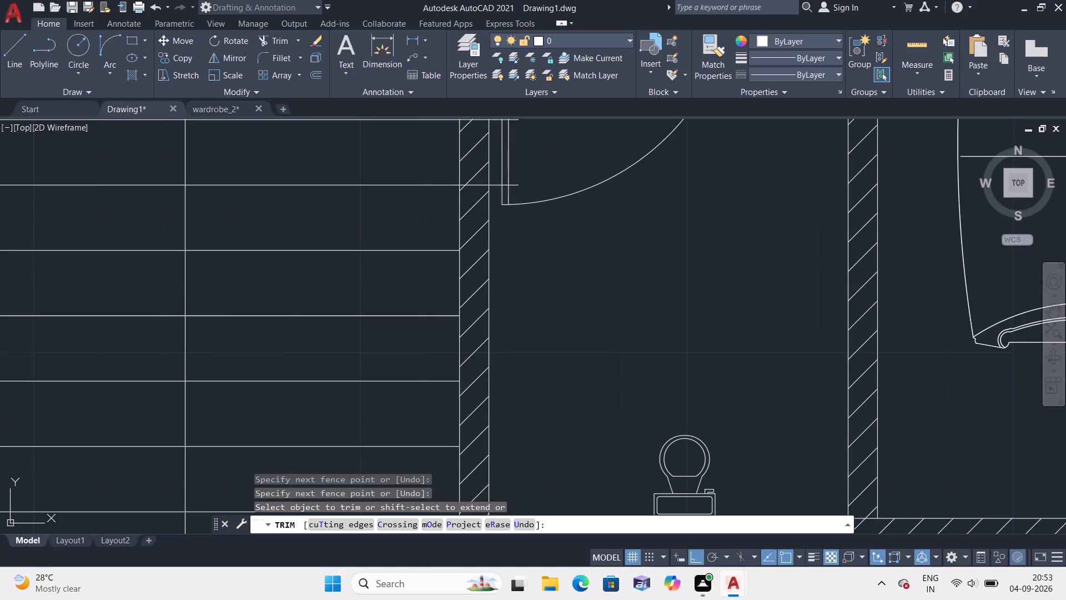
middle_drag(560, 283, 559, 329)
scroll(482, 232, up, 3)
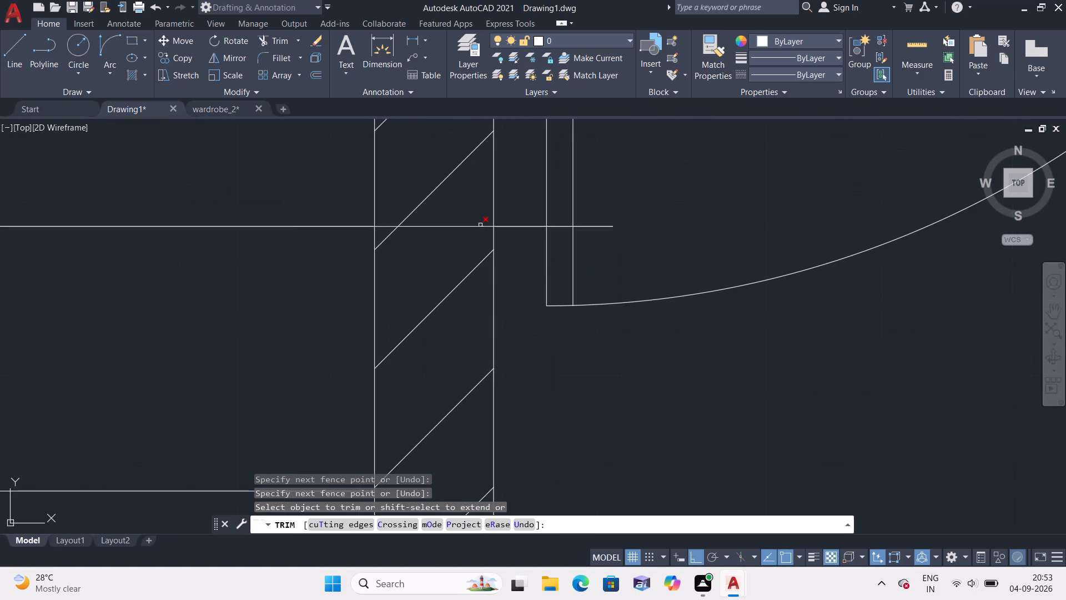
click(480, 225)
click(505, 227)
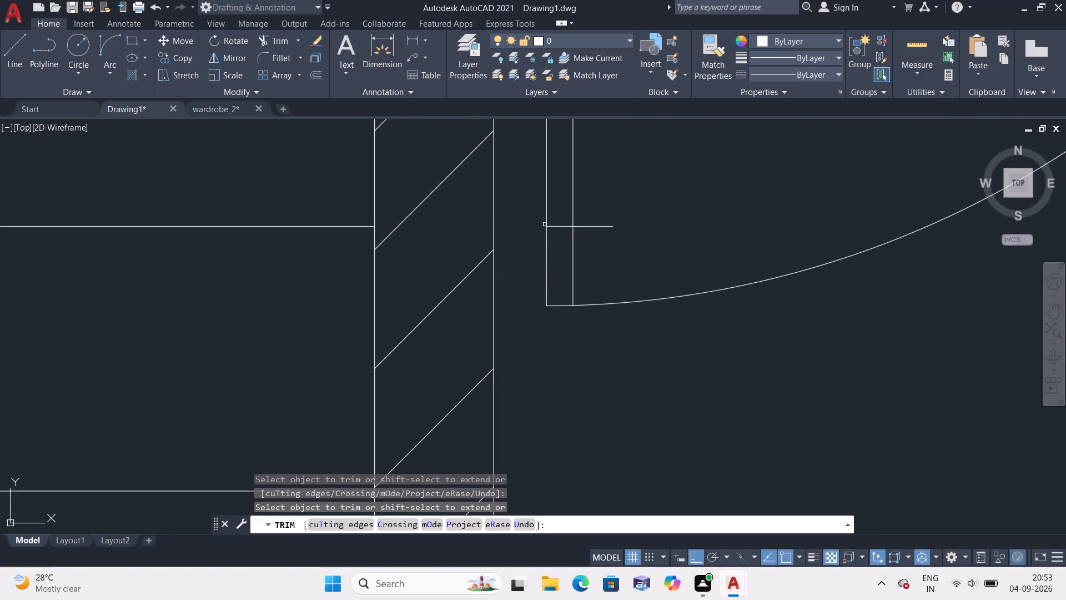
click(553, 227)
click(580, 227)
Trim the eighth stair line from the south back to the stair room's east wall inner face, removing its overhang across the toilet door leaf.
scroll(575, 215, down, 3)
middle_drag(613, 207, 614, 294)
scroll(589, 243, up, 2)
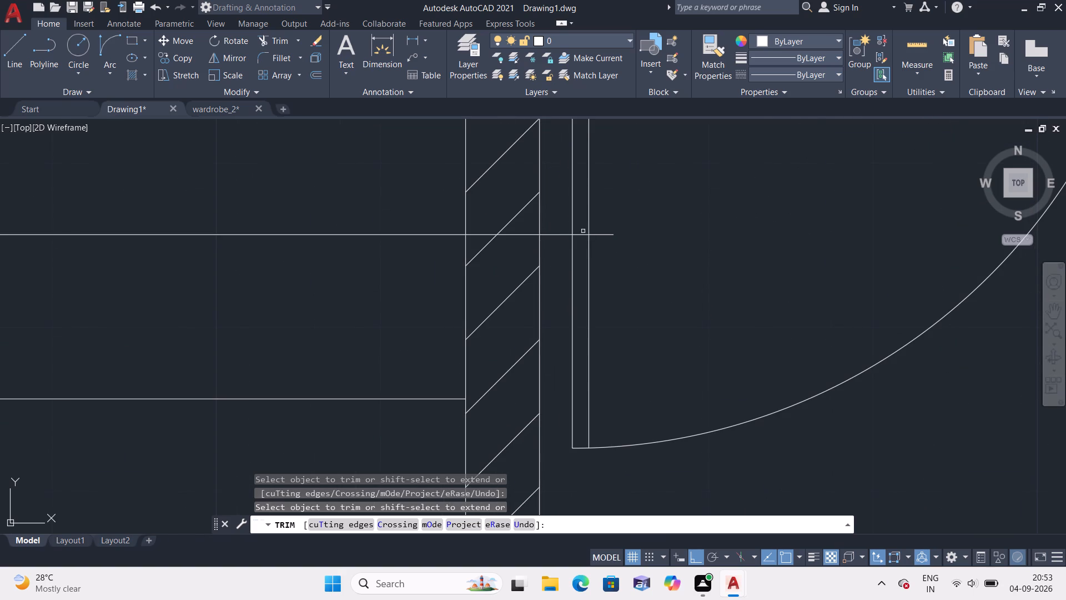
click(581, 235)
click(607, 235)
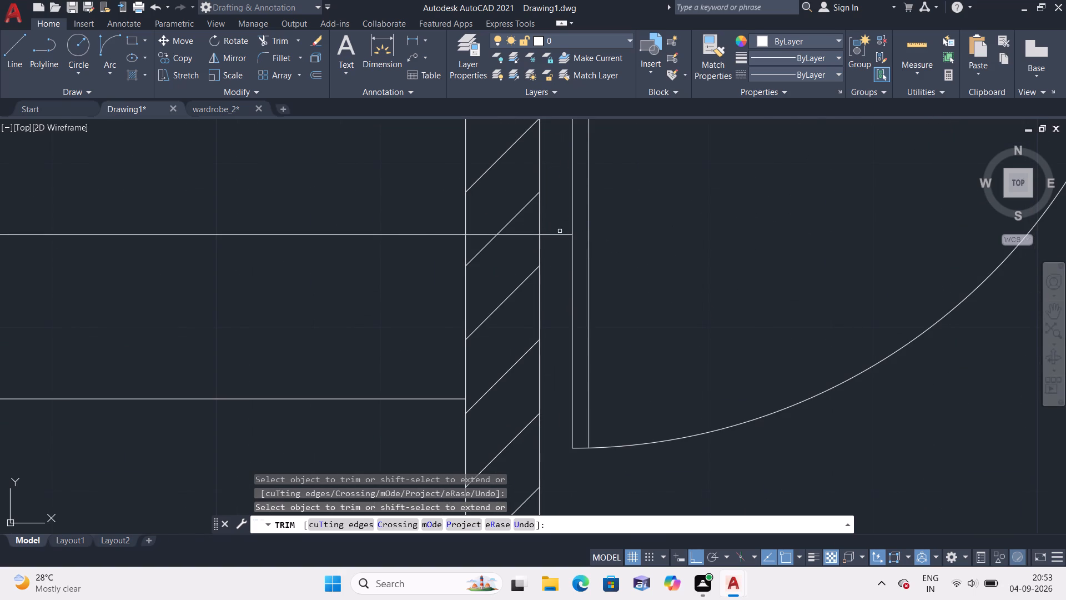
click(559, 234)
click(526, 233)
Trim the ninth stair line from the south back to the same wall's inner face, clearing the door leaf and wall hatch.
scroll(512, 223, down, 2)
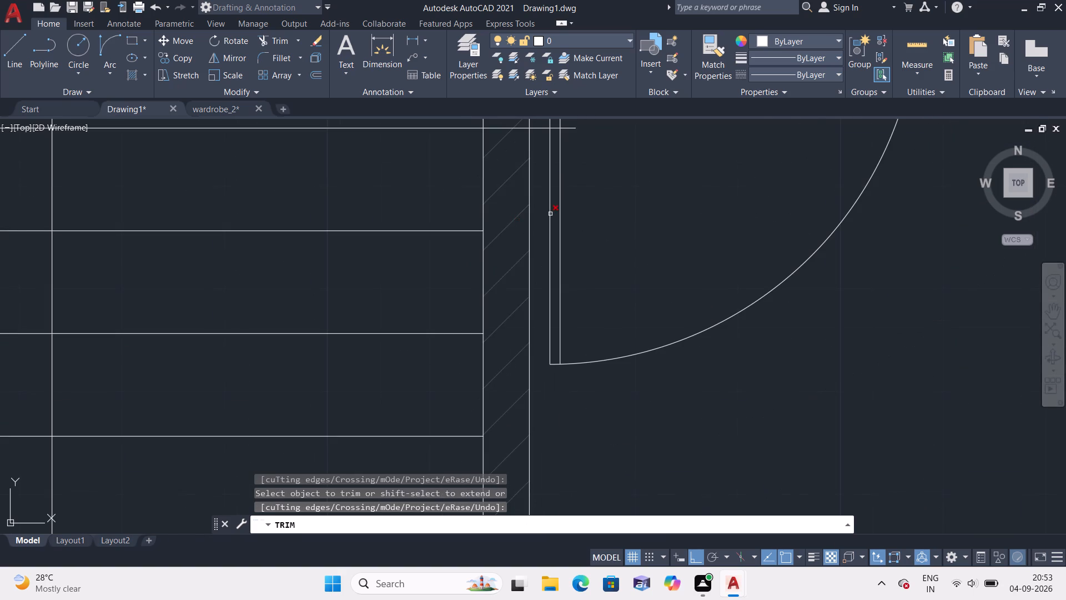
scroll(615, 198, down, 1)
middle_drag(619, 209, 625, 337)
scroll(565, 266, up, 2)
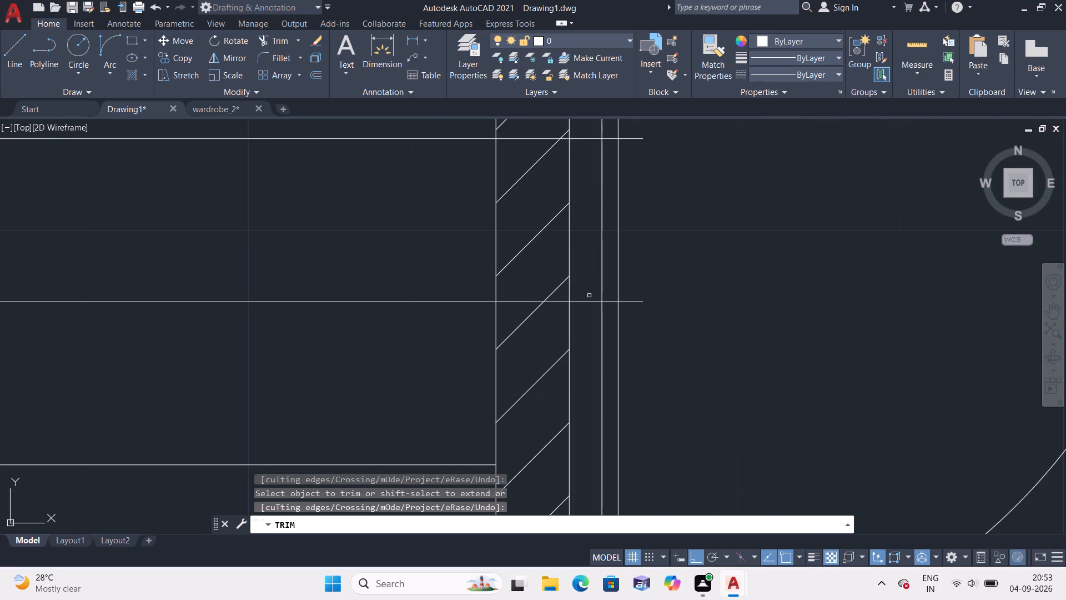
click(589, 300)
click(608, 302)
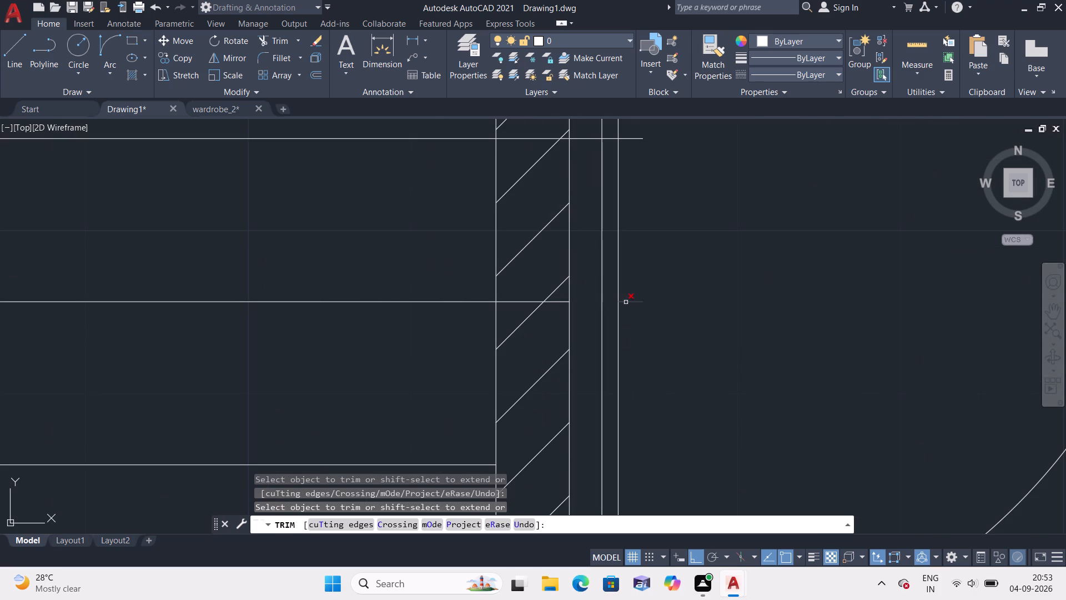
click(626, 302)
click(560, 301)
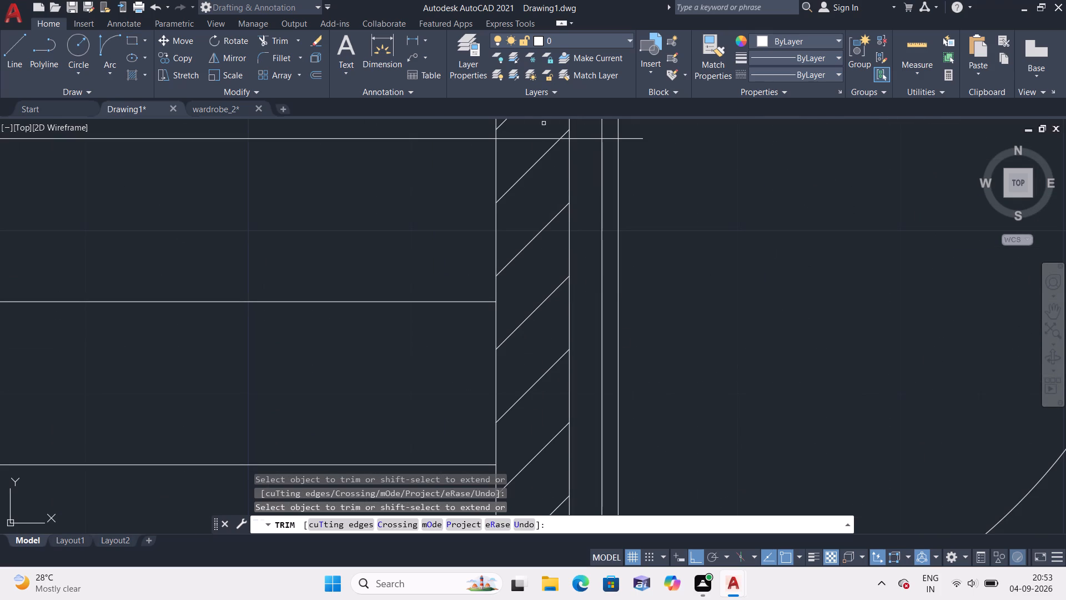
Trim the northernmost stair line's east overhang across the wall and toilet door leaf back to the wall's inner face.
click(526, 139)
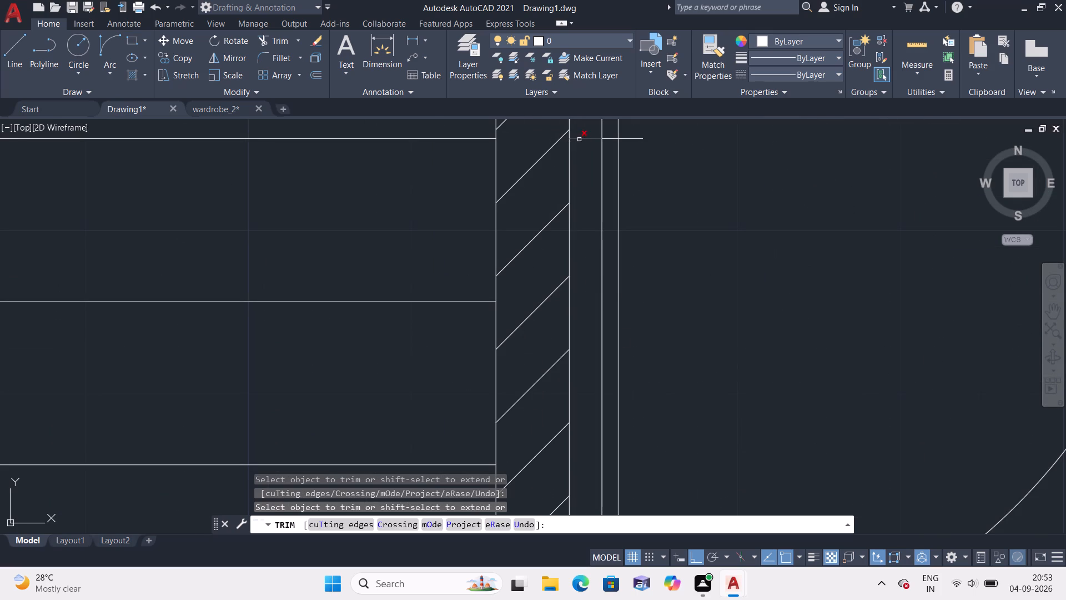
click(580, 138)
click(611, 141)
click(611, 137)
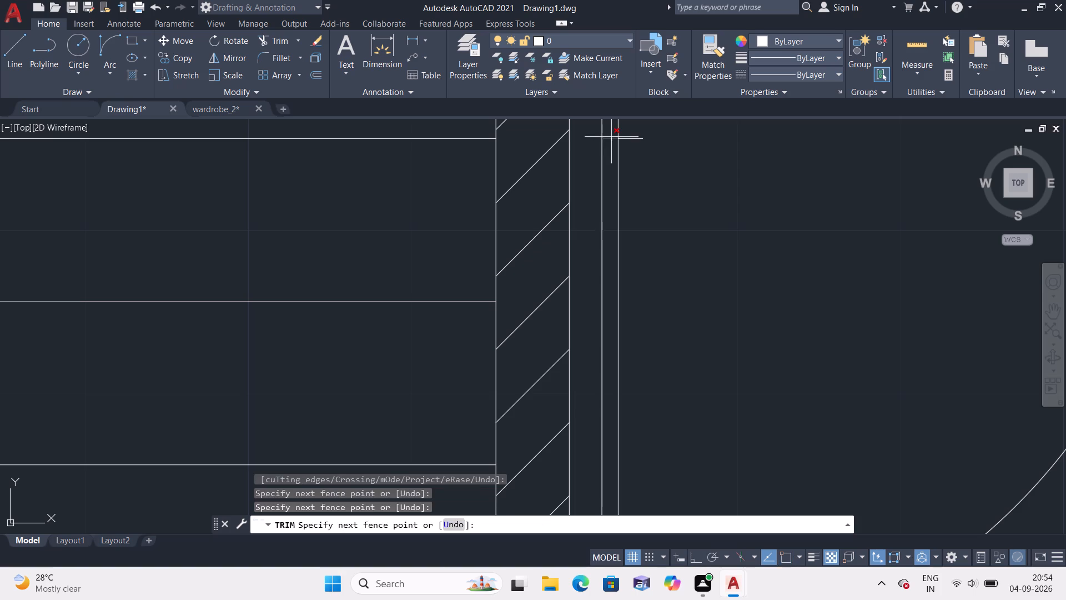
click(627, 138)
scroll(631, 143, down, 4)
middle_drag(660, 184, 660, 209)
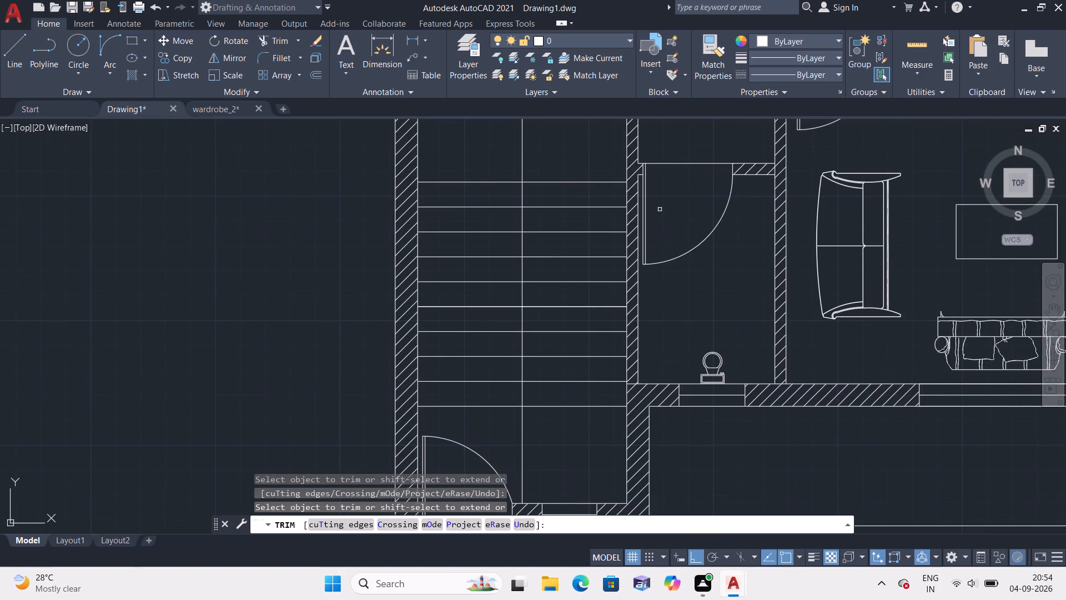
key(Escape)
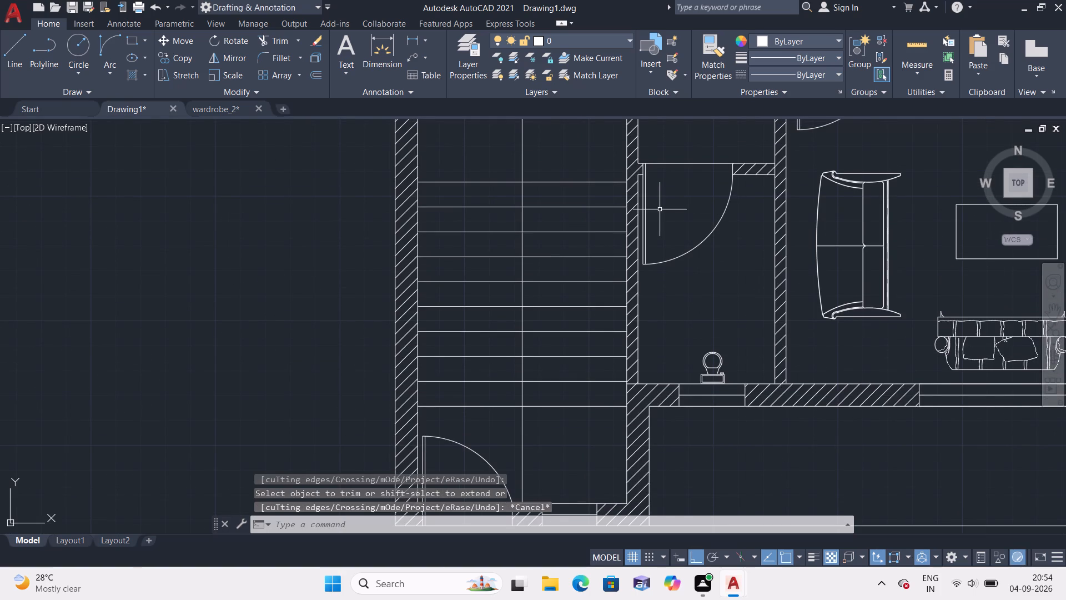
Trim away the portions of all ten stair lines west of the stair room's vertical centre line.
scroll(472, 234, down, 1)
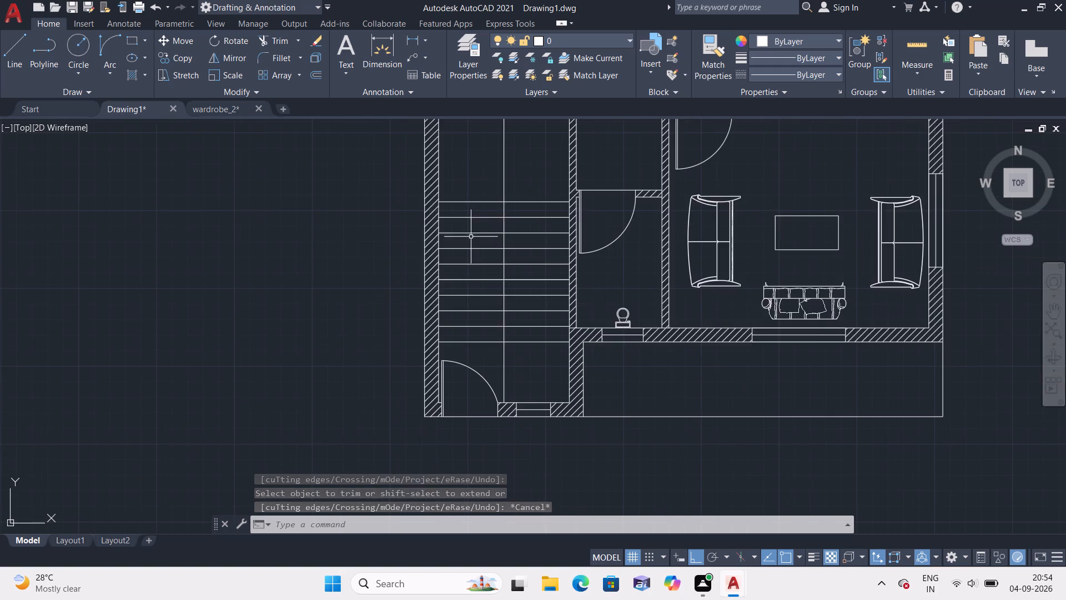
scroll(472, 239, up, 1)
middle_drag(472, 239, 478, 186)
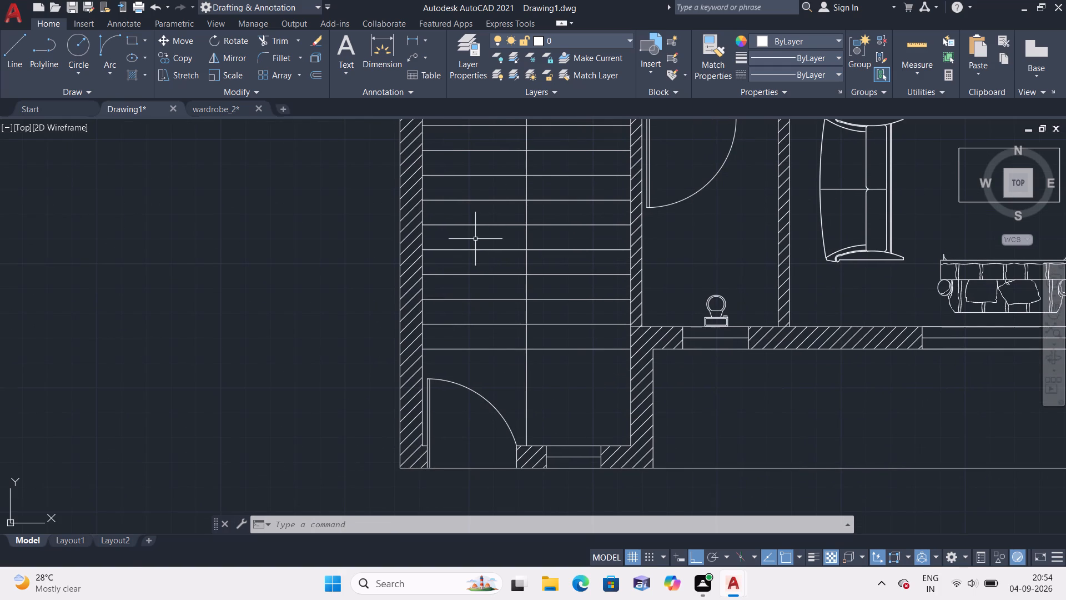
scroll(475, 239, down, 1)
middle_drag(475, 239, 472, 181)
scroll(475, 173, down, 2)
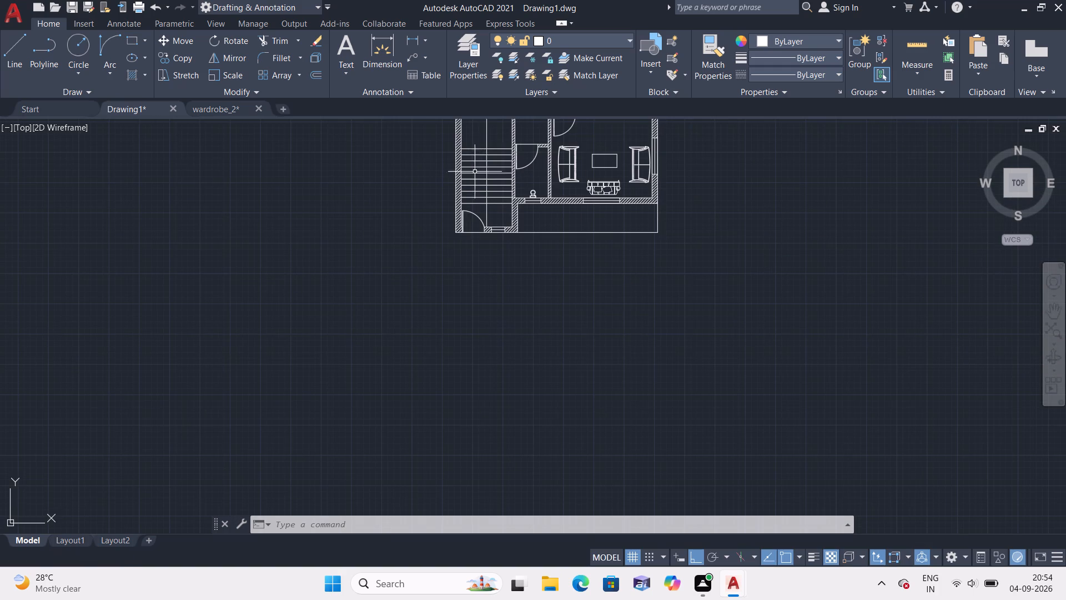
scroll(474, 148, up, 1)
key(space)
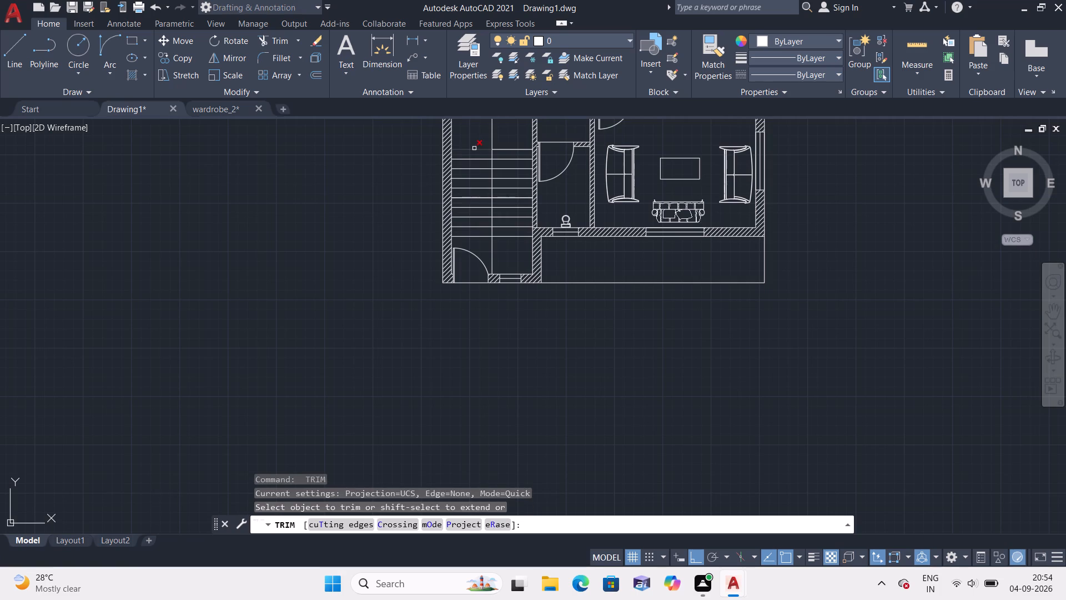
click(474, 148)
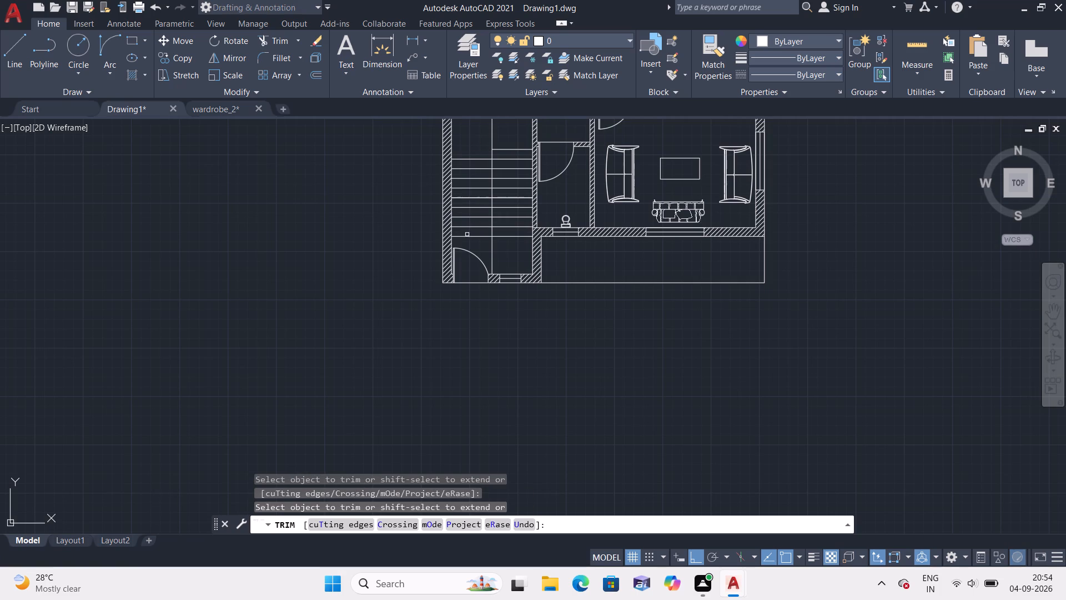
click(477, 238)
click(475, 218)
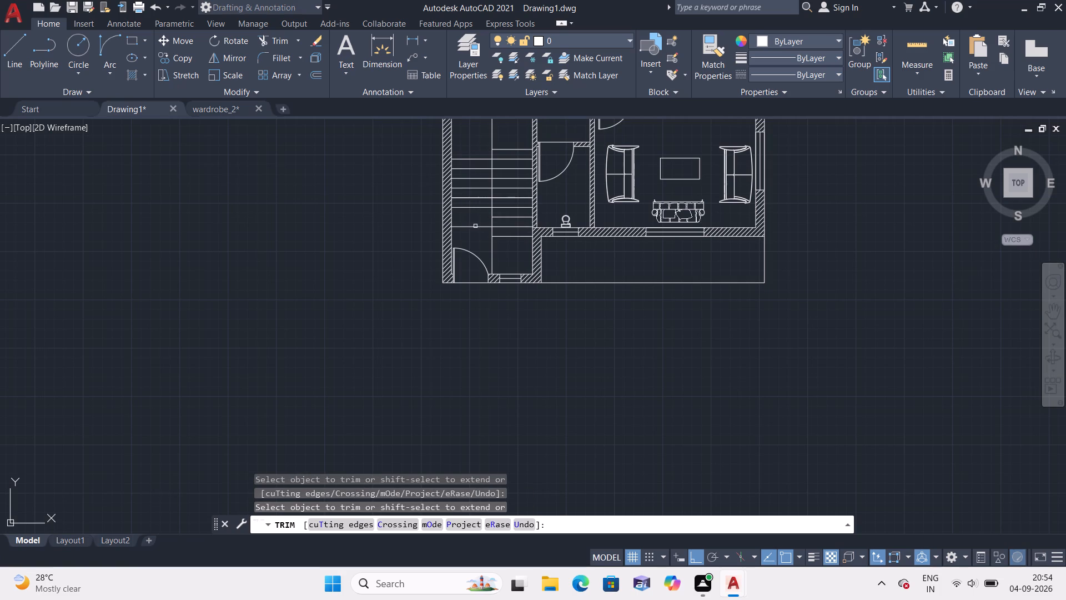
click(475, 227)
drag(475, 218, 481, 147)
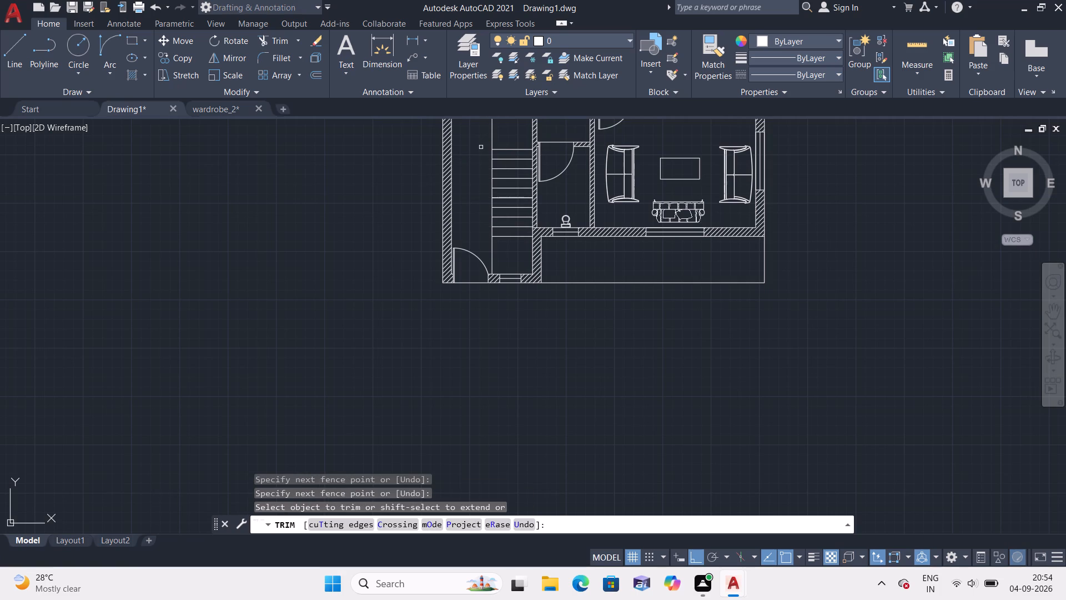
key(Escape)
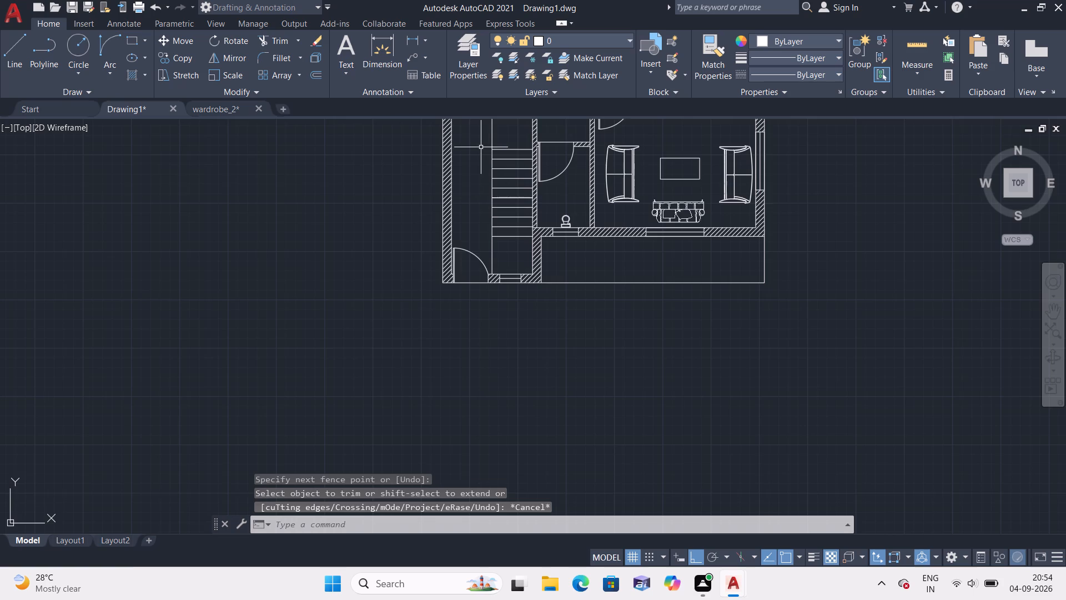
Trim the vertical centre line north of the northernmost tread line and south of the southernmost one.
middle_drag(481, 147, 481, 192)
key(space)
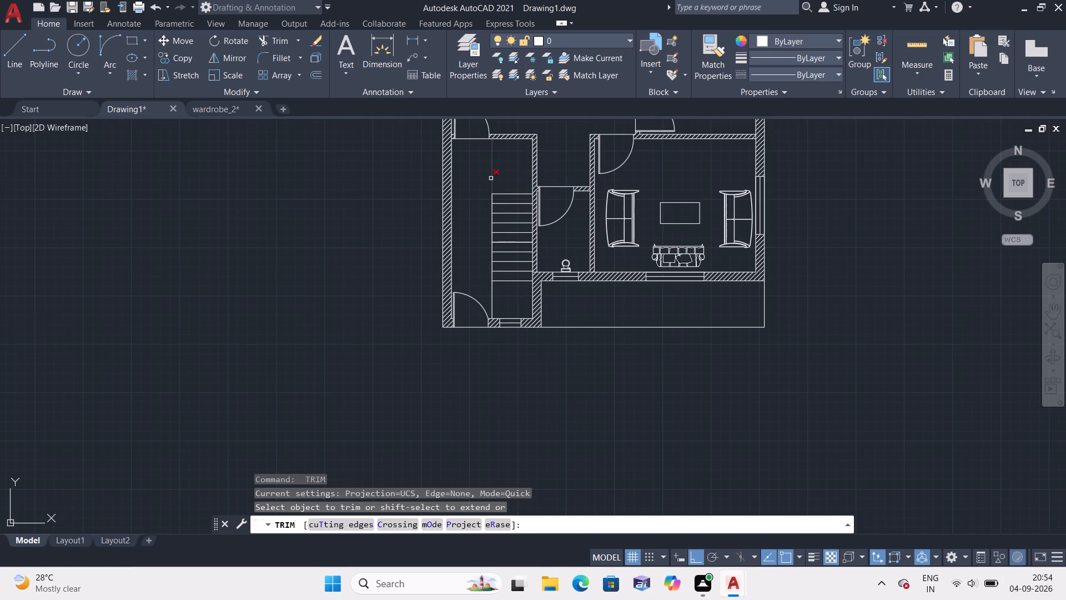
click(491, 178)
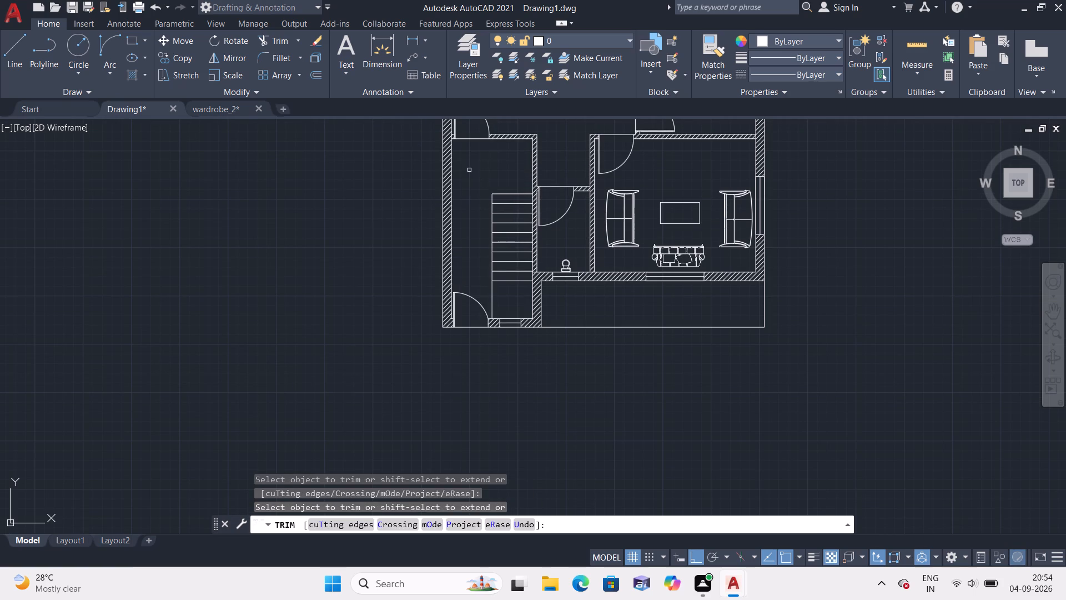
click(492, 303)
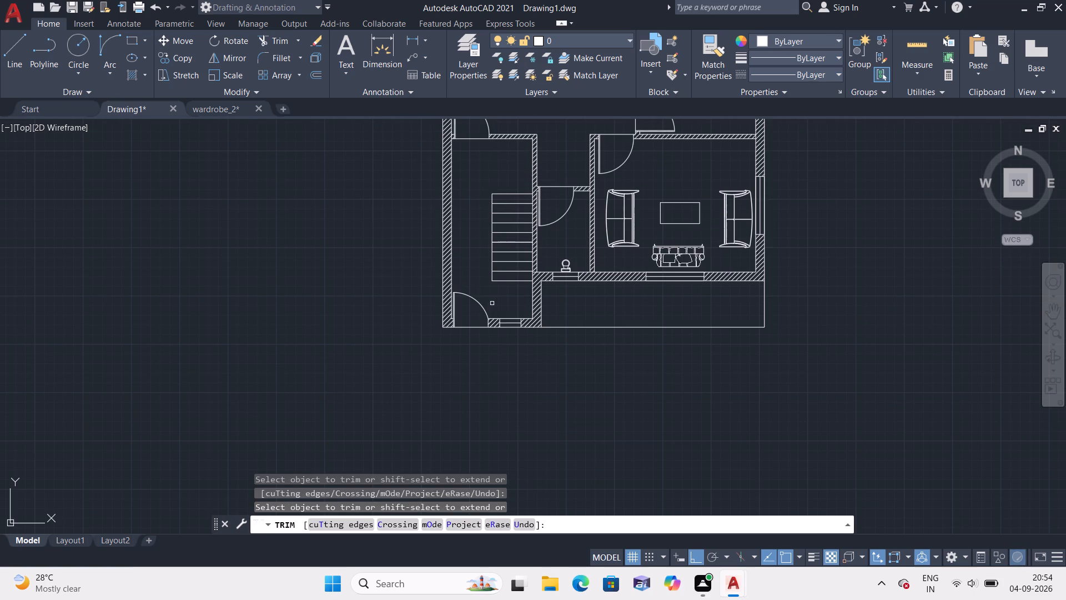
key(Escape)
Draw a vertical direction line about 8'-9" long through the flight, from just north of the treads to just south of them.
scroll(494, 293, up, 1)
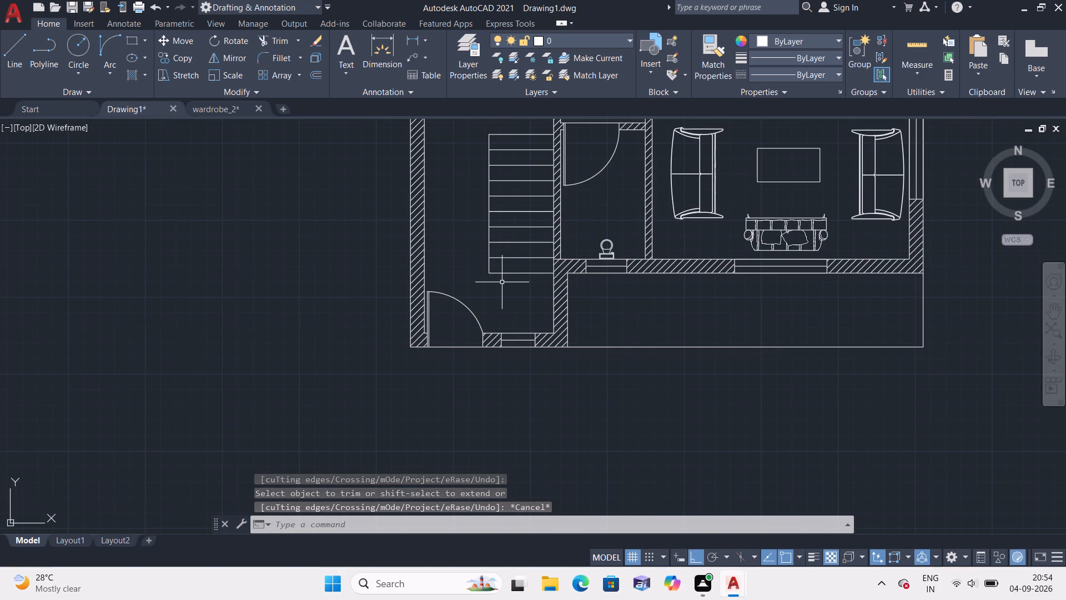
text(l)
key(space)
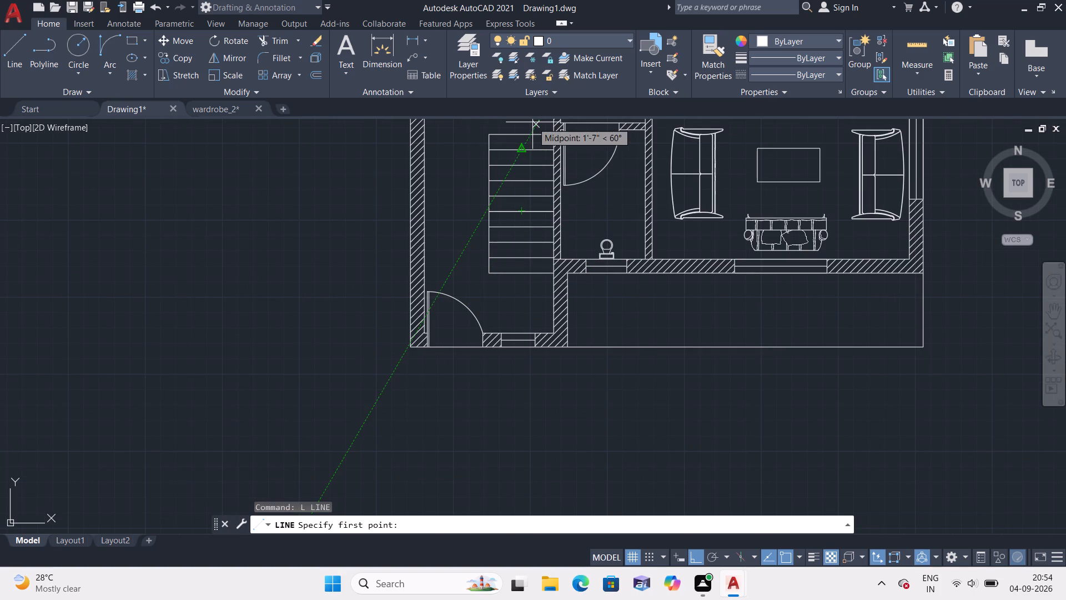
click(518, 124)
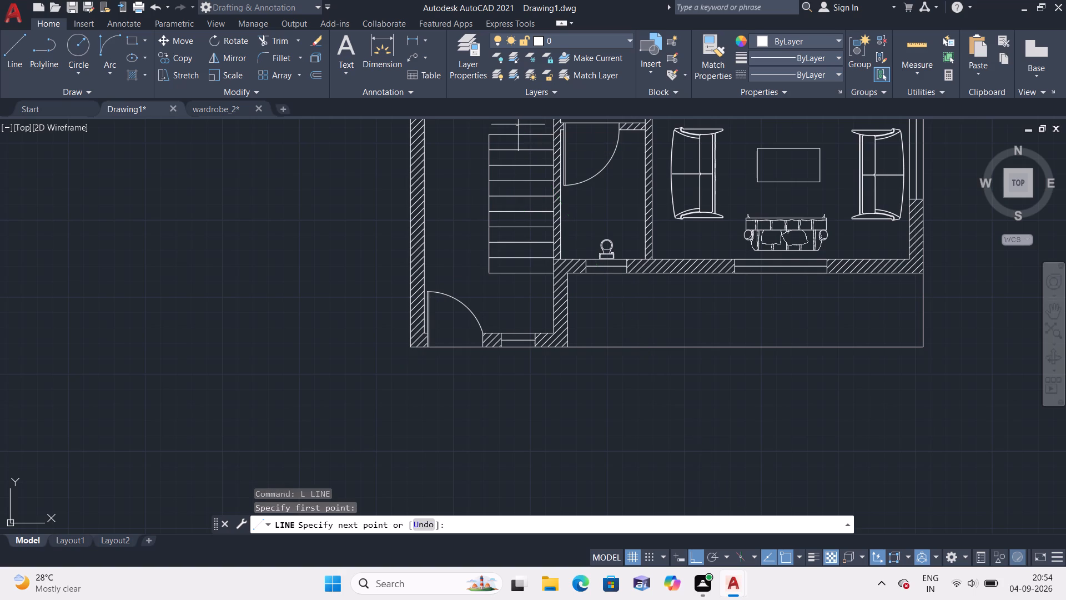
click(530, 288)
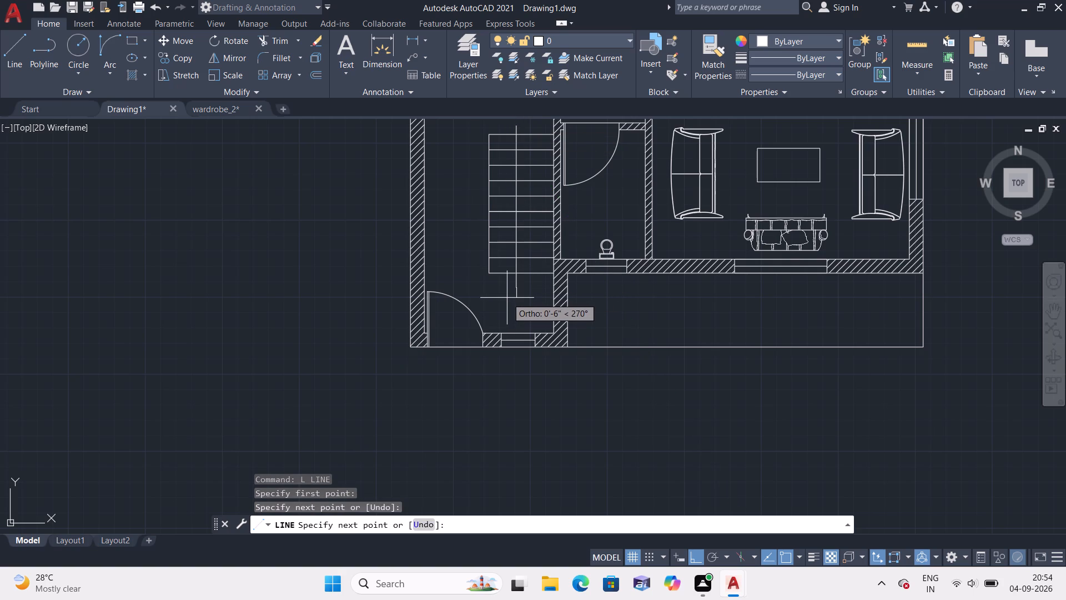
With Ortho off, continue the direction line into a two-segment western half arrowhead whose tip points south.
key(F8)
scroll(507, 296, up, 2)
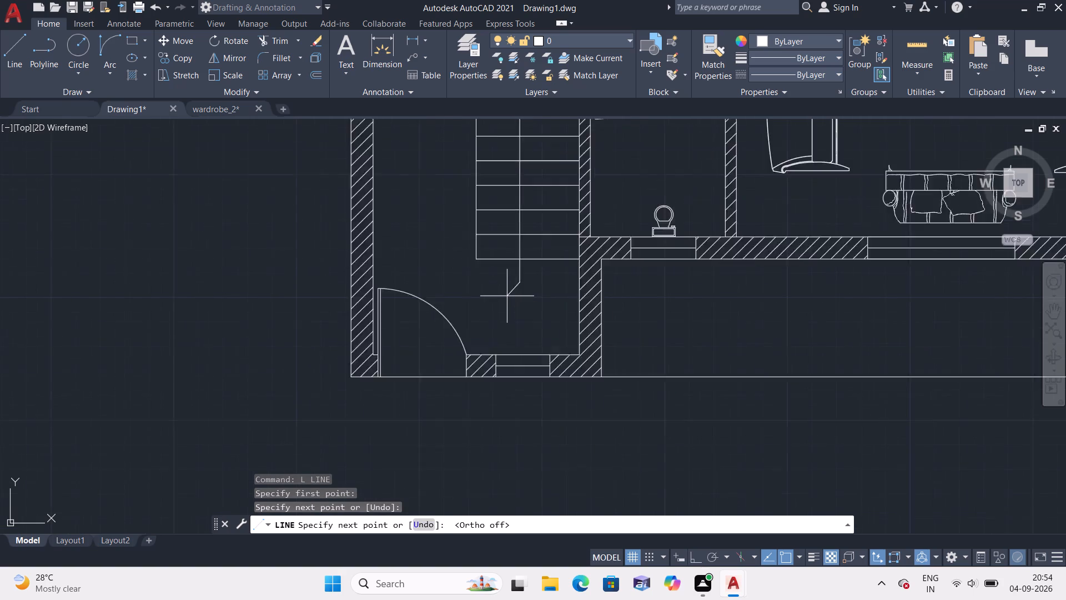
scroll(507, 279, up, 1)
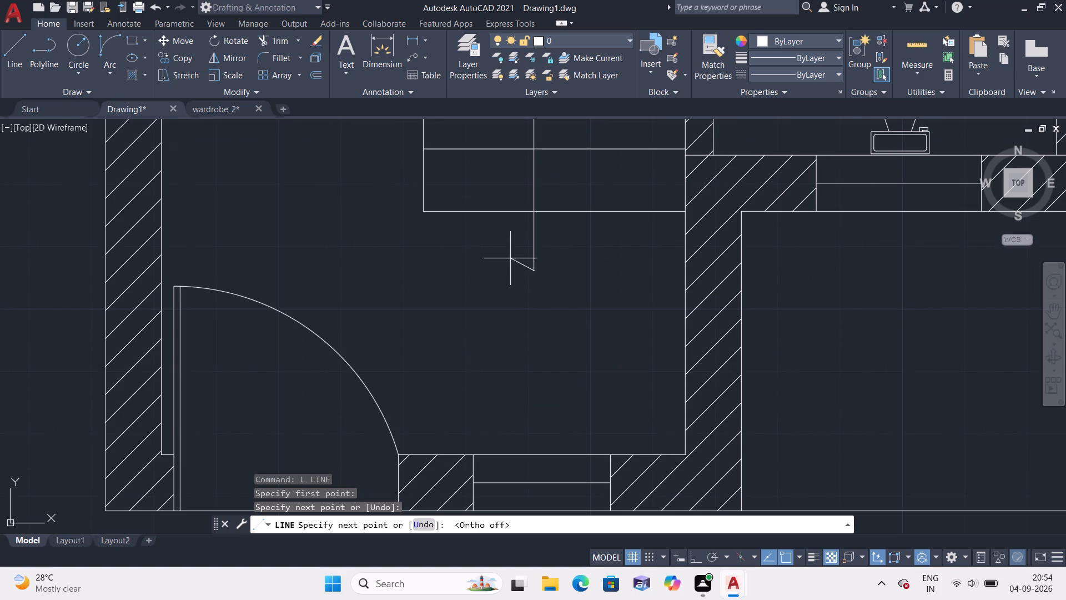
click(521, 252)
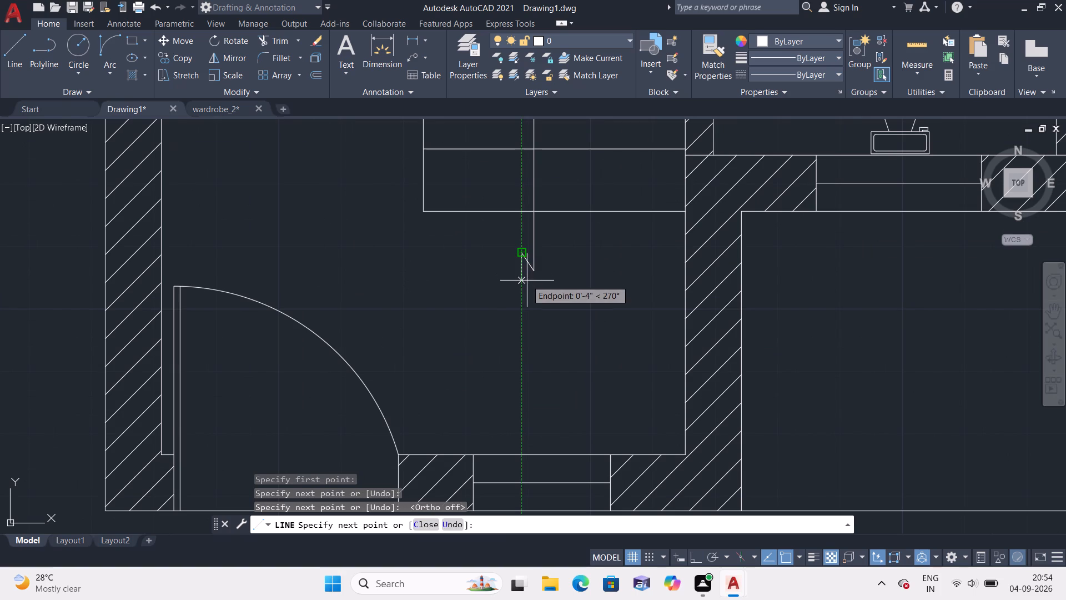
click(534, 293)
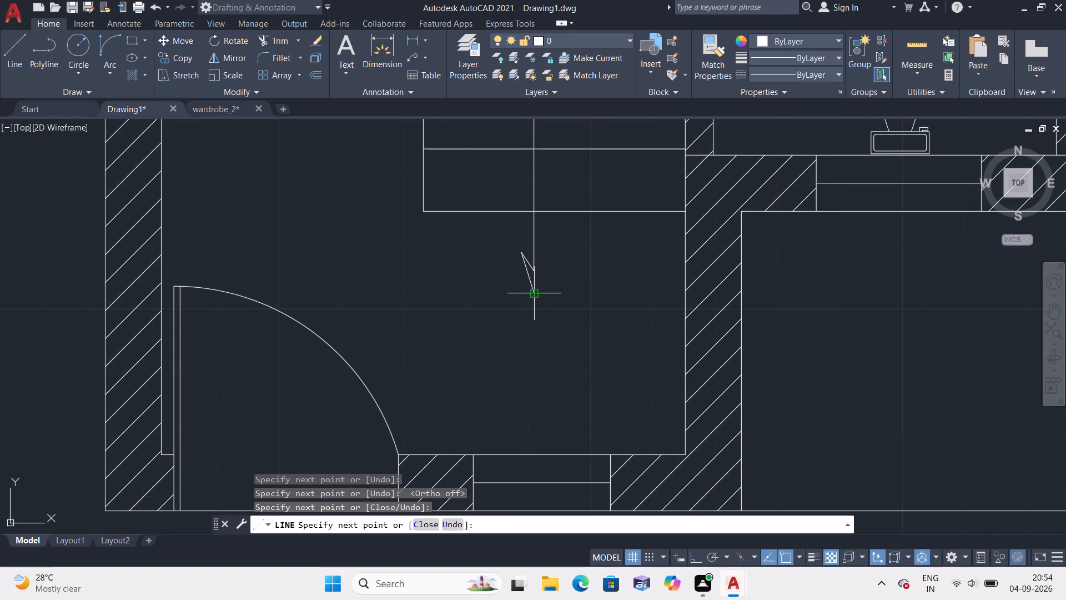
key(Escape)
Mirror the western half arrowhead about the stair direction line's axis, keeping the source lines.
click(534, 293)
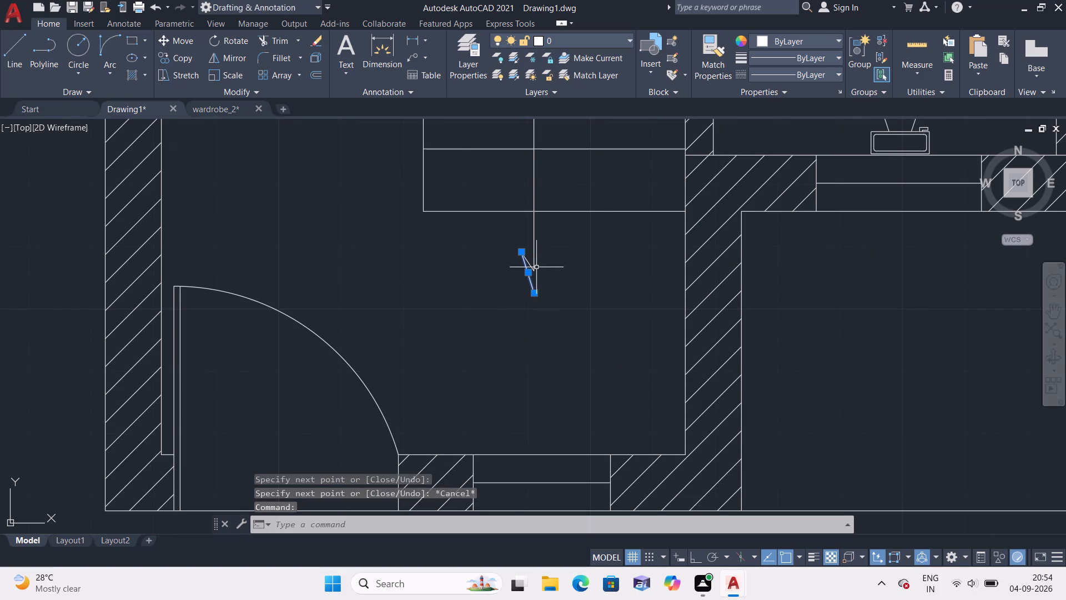
scroll(525, 261, up, 3)
click(530, 265)
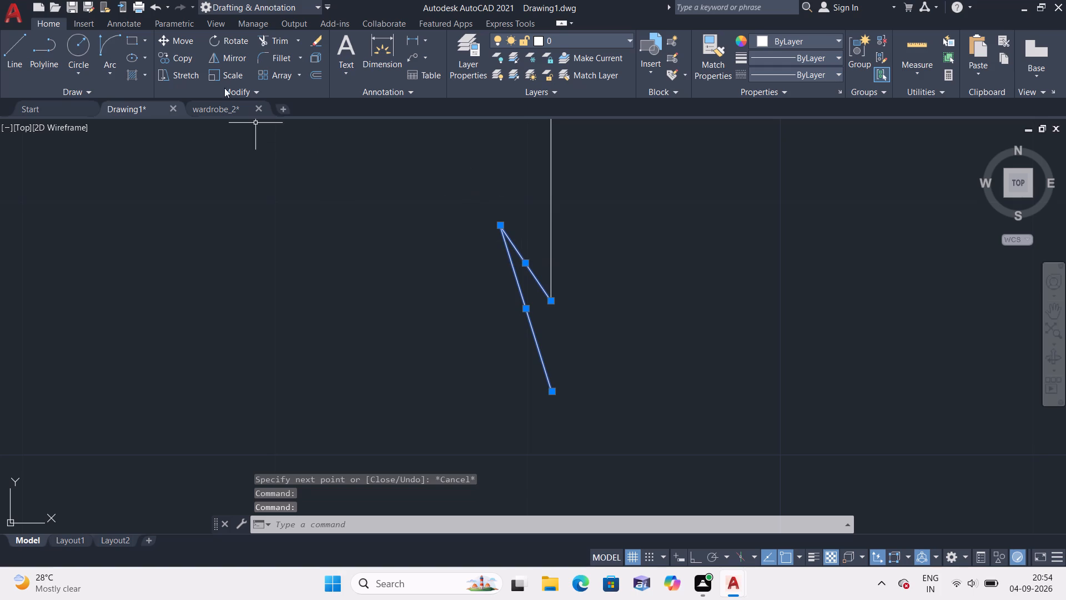
click(224, 53)
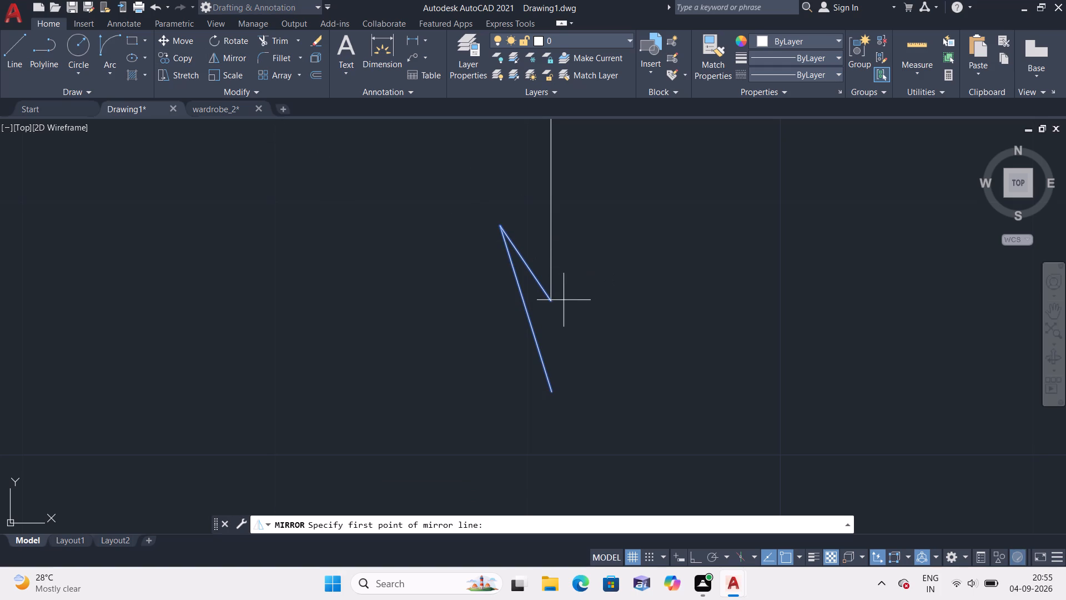
click(551, 303)
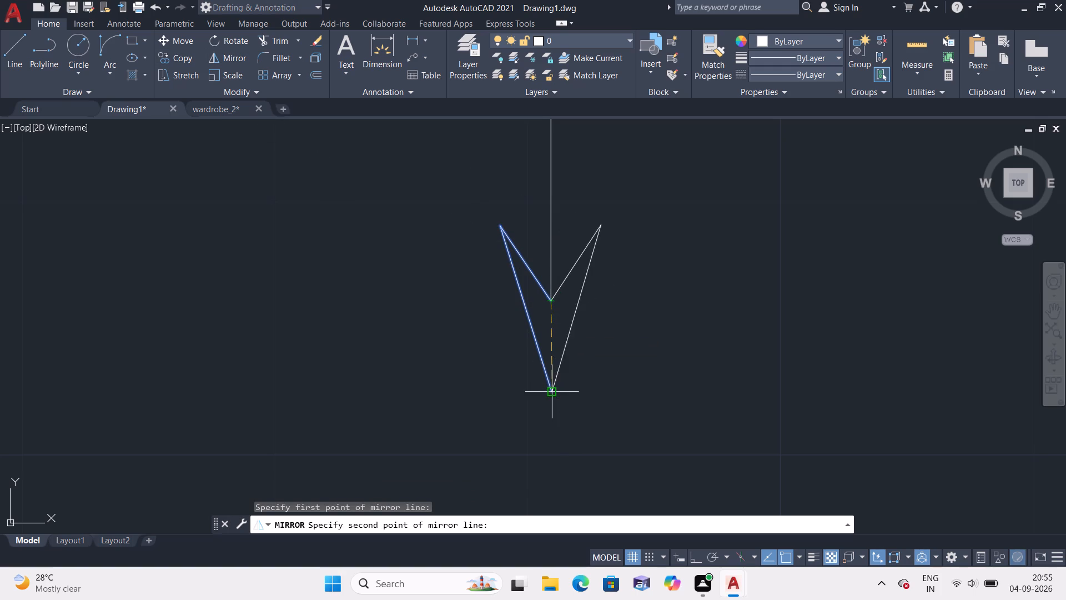
click(555, 393)
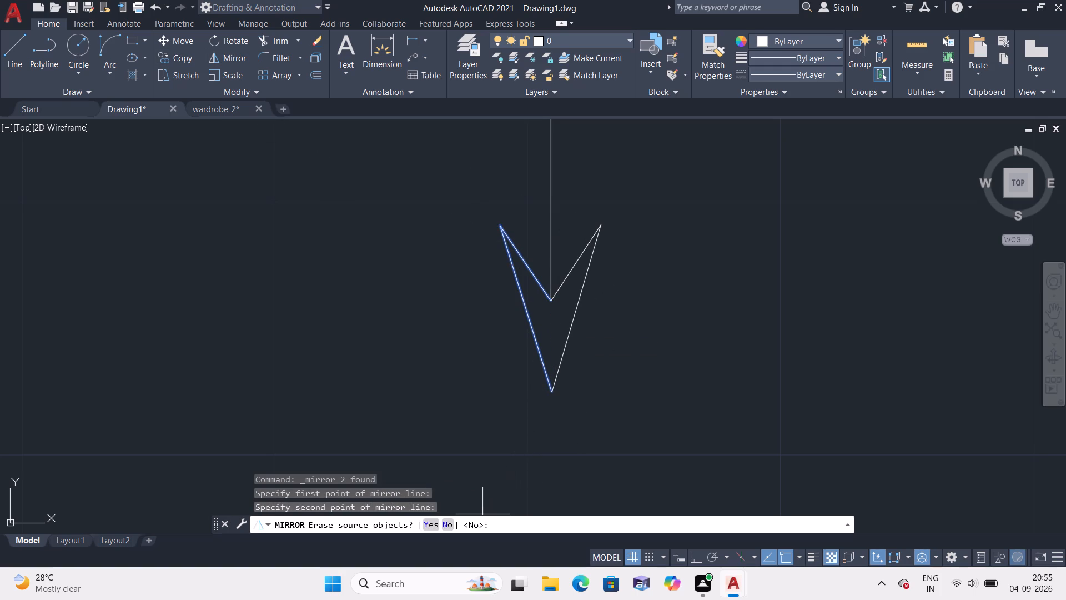
click(444, 526)
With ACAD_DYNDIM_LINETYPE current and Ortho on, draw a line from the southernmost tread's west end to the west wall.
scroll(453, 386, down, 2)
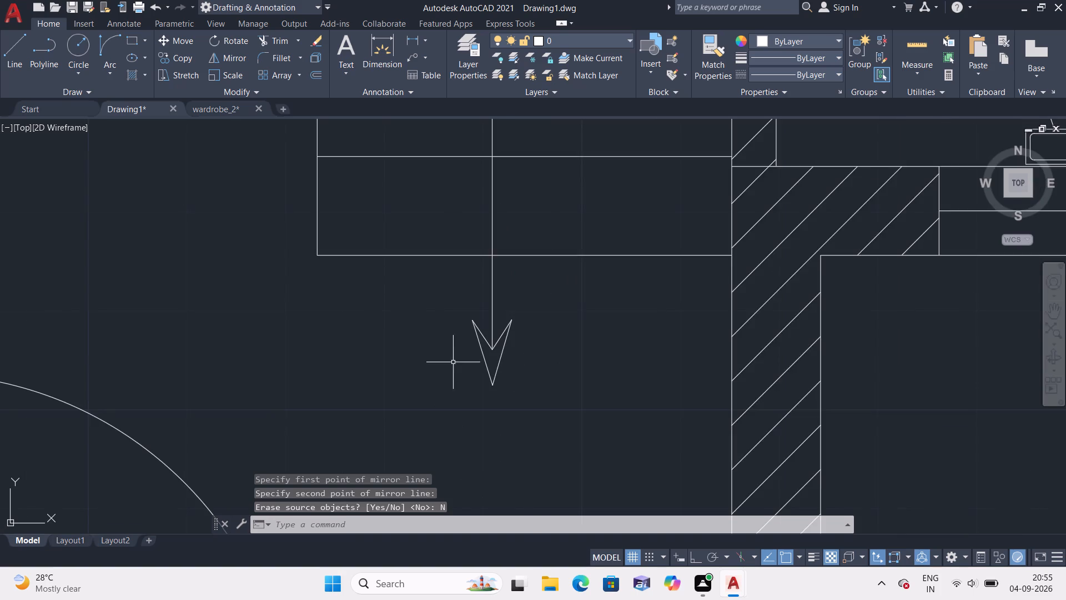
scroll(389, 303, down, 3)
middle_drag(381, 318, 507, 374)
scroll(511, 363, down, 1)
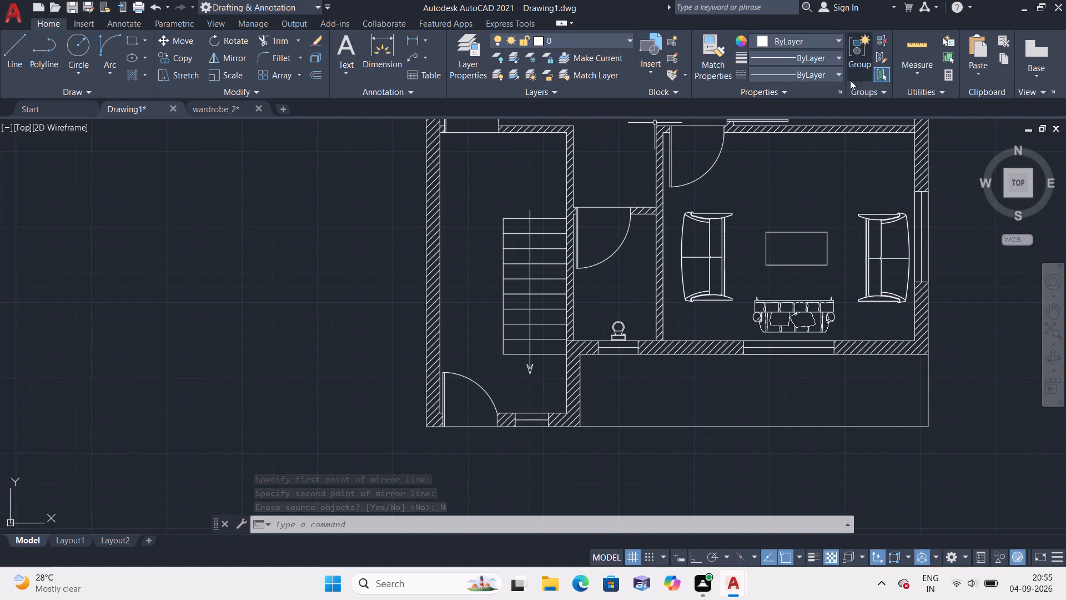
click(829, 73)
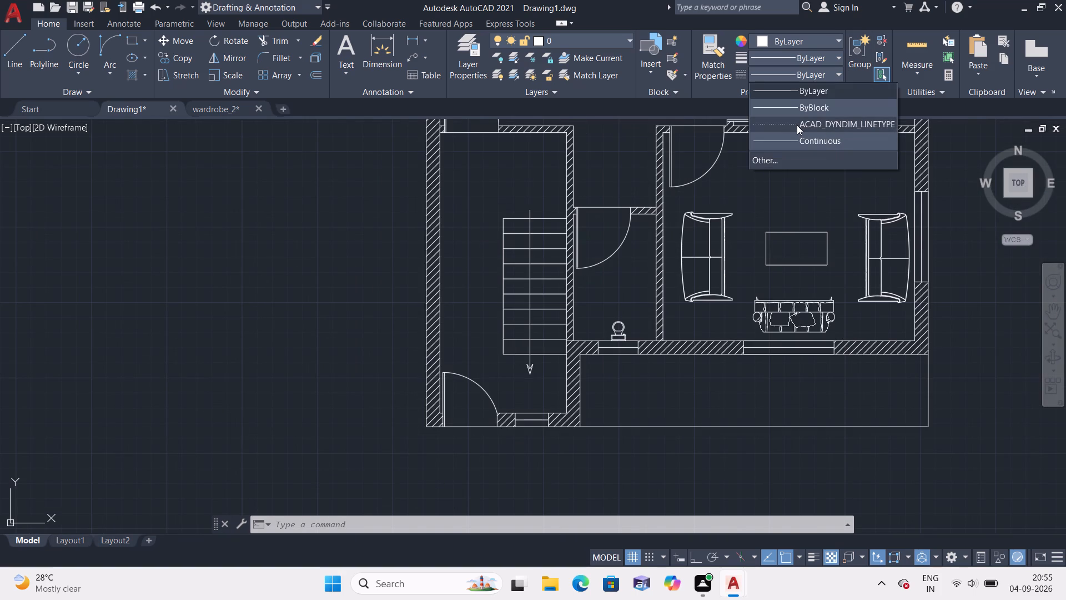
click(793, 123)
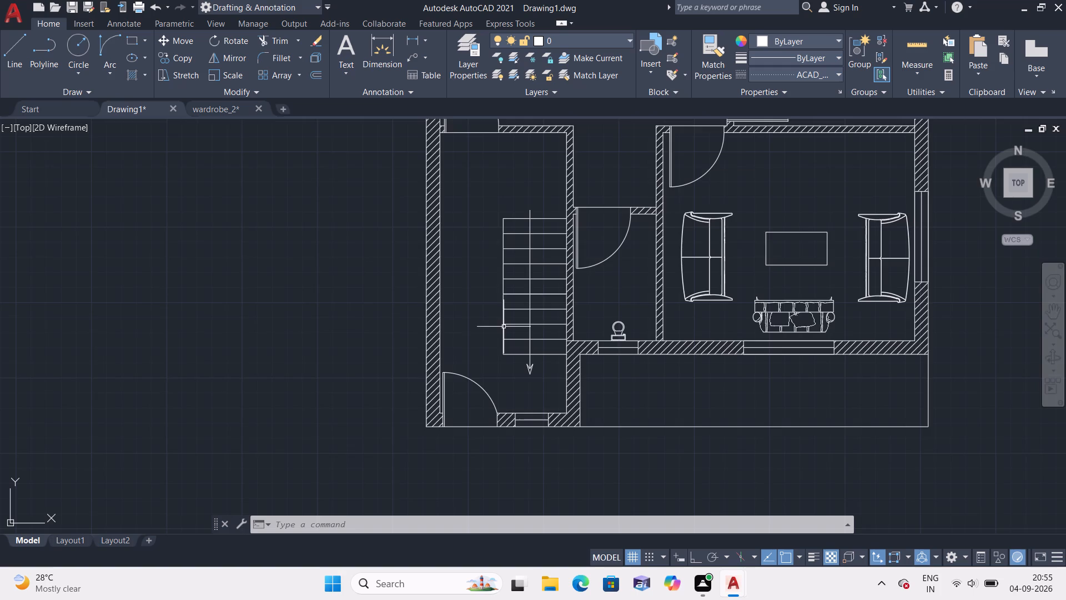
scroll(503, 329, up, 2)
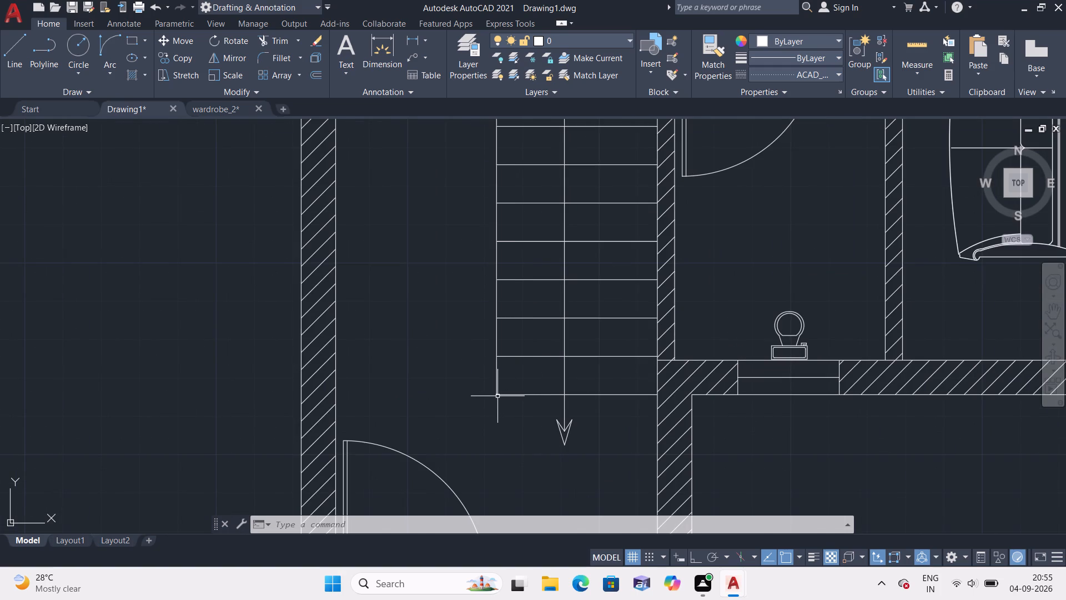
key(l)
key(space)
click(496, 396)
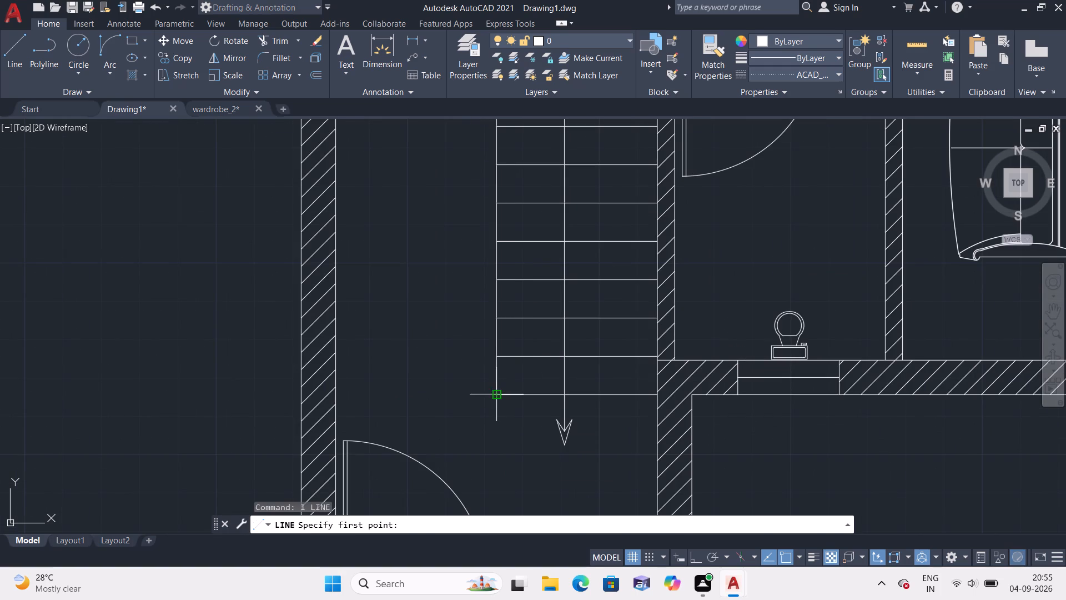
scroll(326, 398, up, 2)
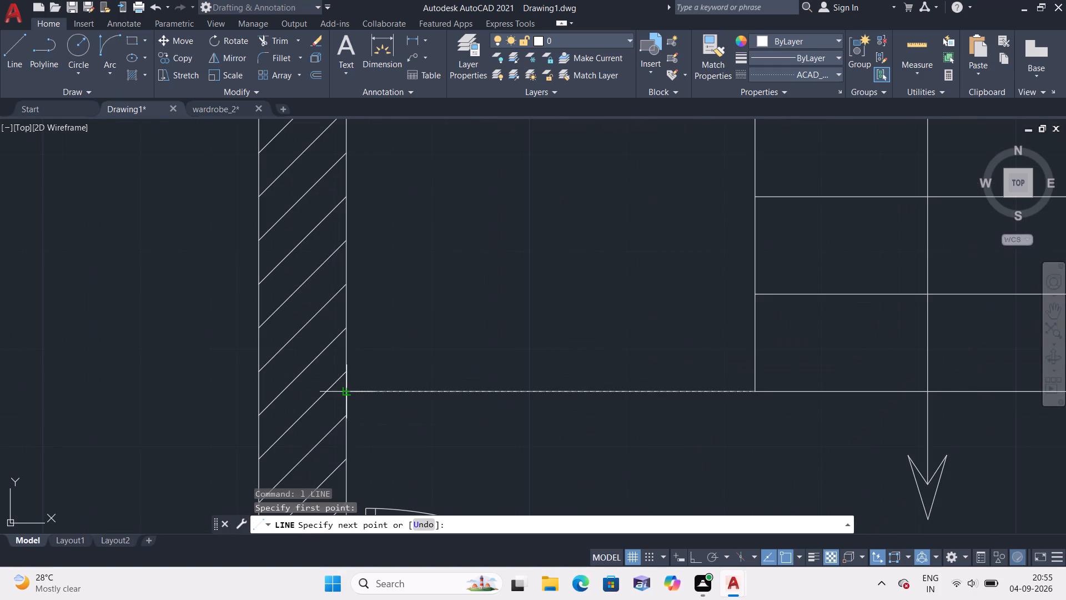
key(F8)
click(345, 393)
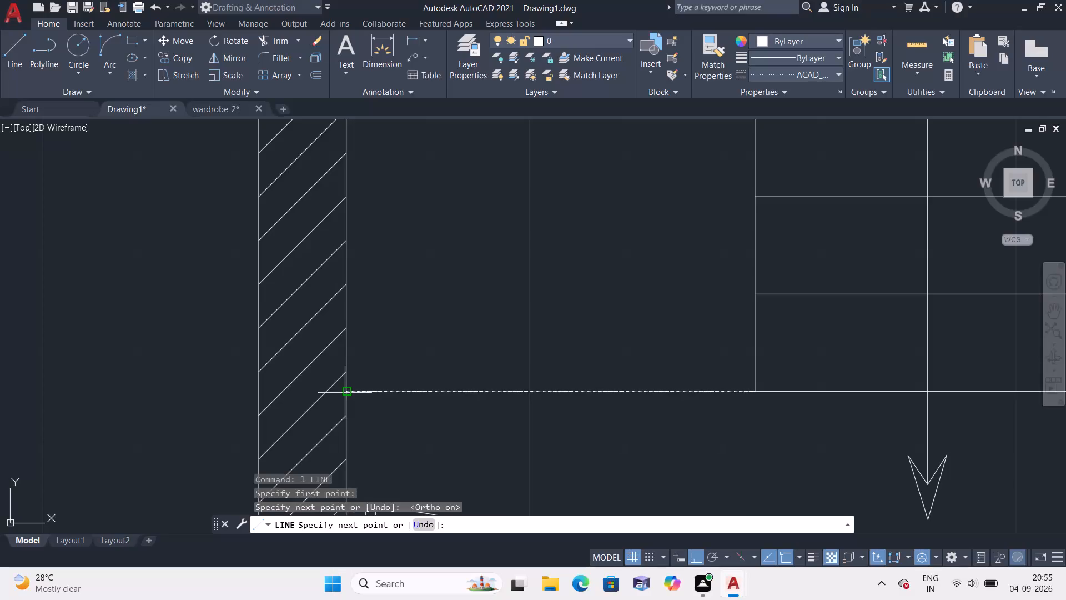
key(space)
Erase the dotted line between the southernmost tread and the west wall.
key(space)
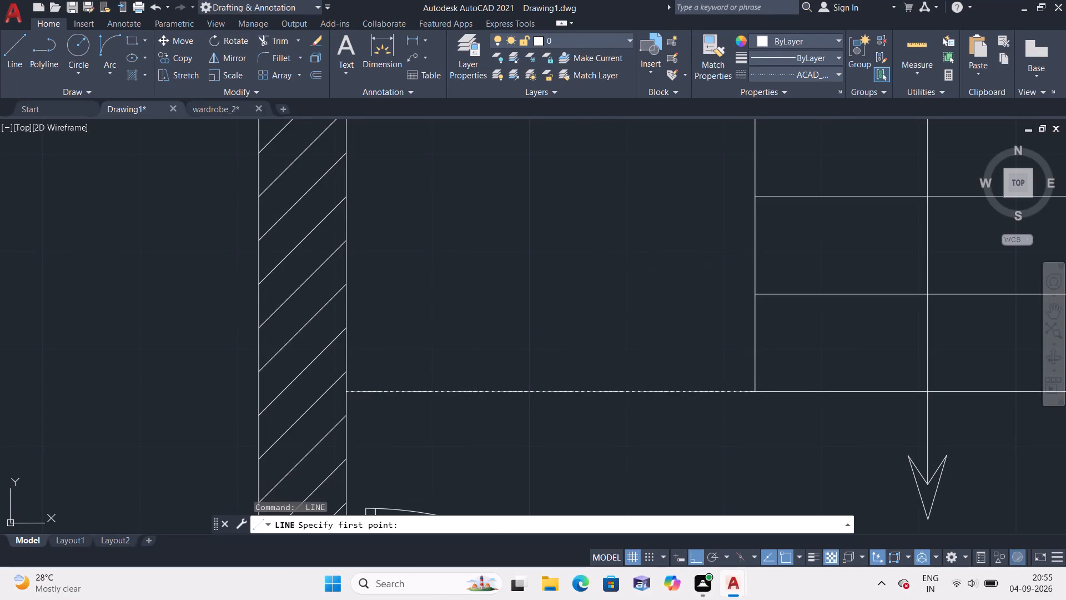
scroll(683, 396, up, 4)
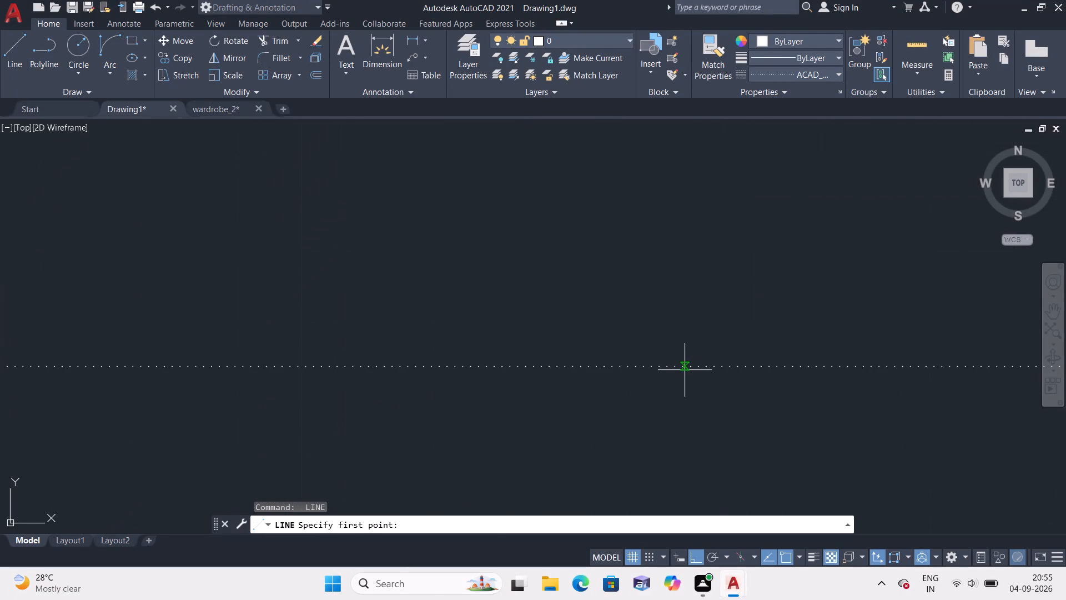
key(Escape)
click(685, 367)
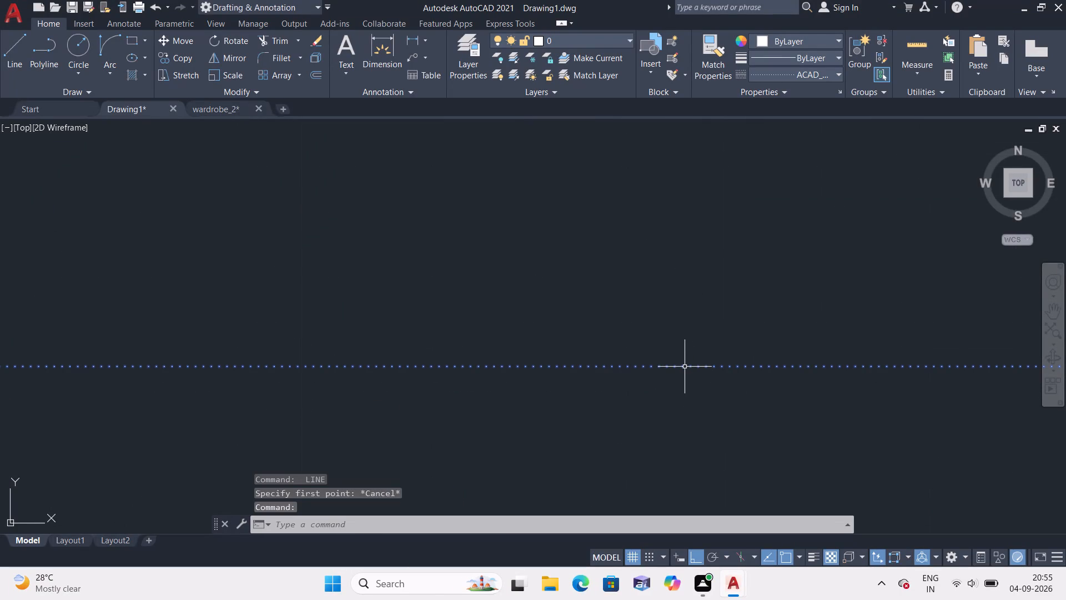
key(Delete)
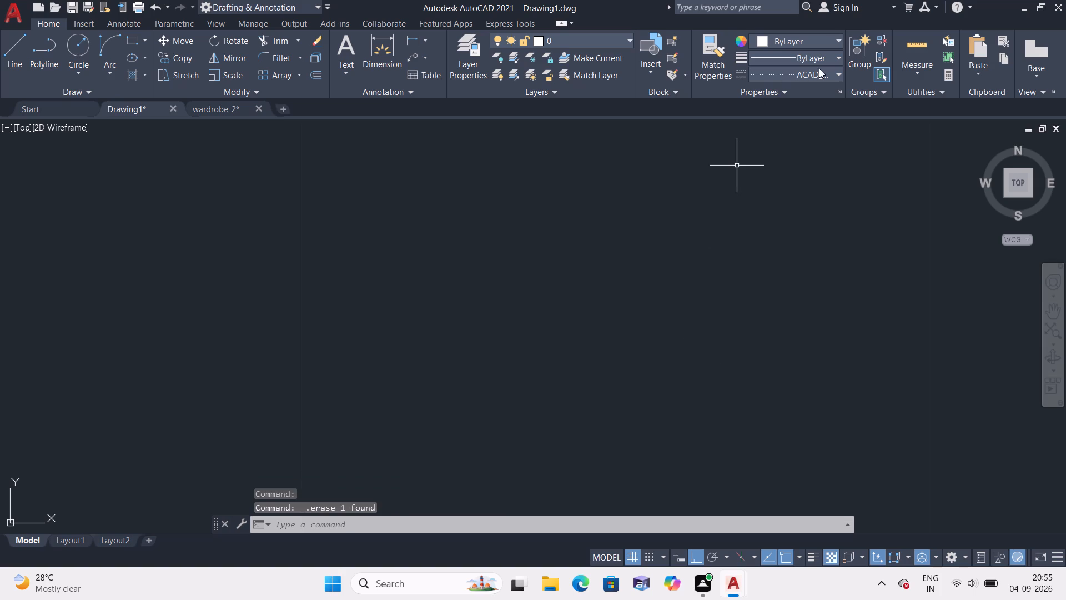
Load the ACAD_ISO02W100 ISO dash linetype from acadiso.lin into the drawing.
click(837, 79)
click(817, 159)
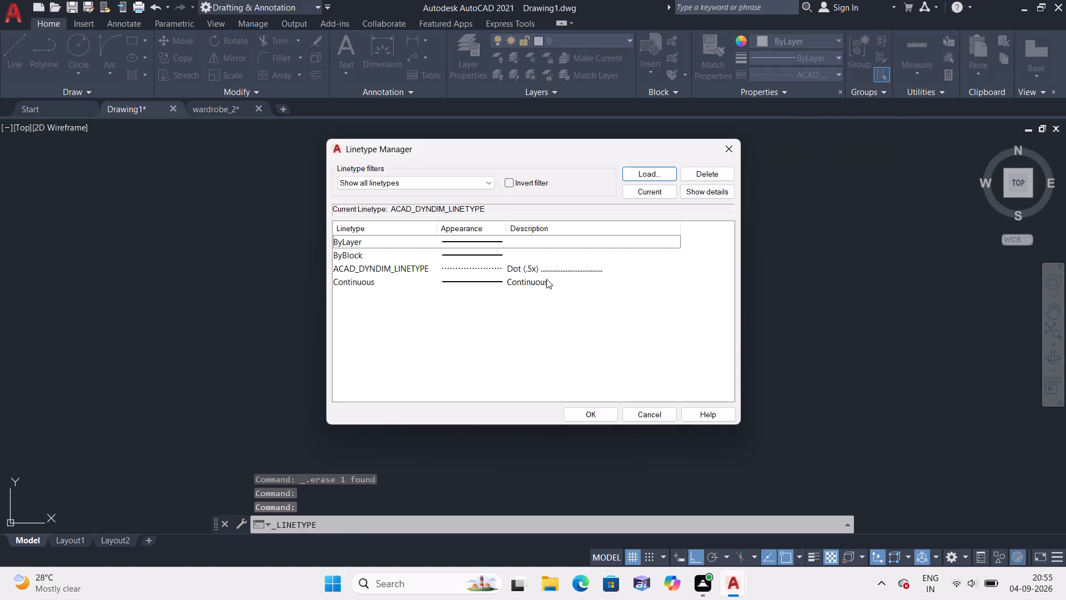
click(646, 174)
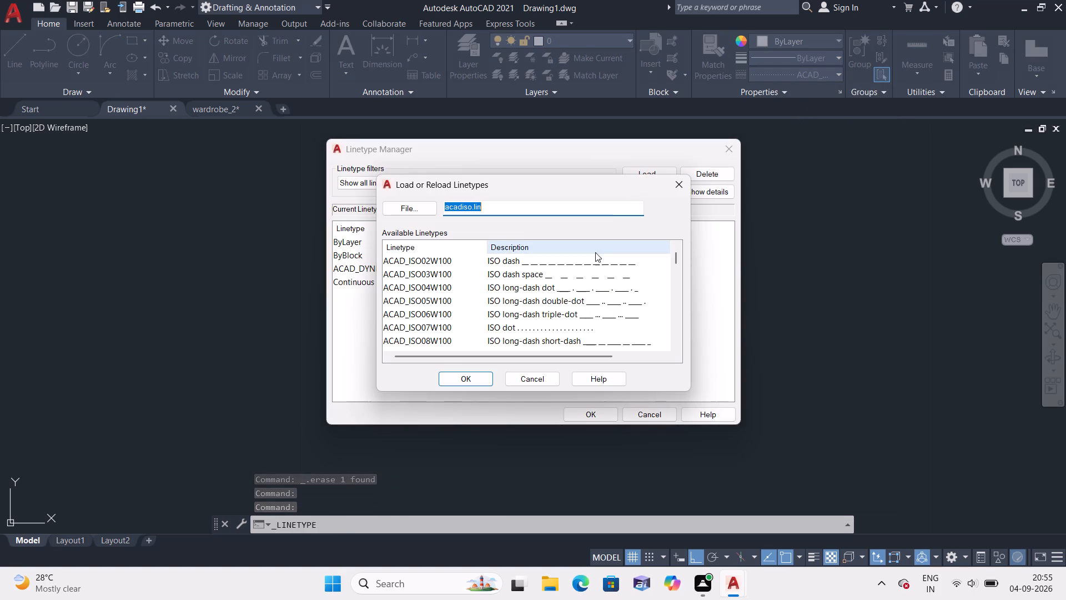
click(591, 264)
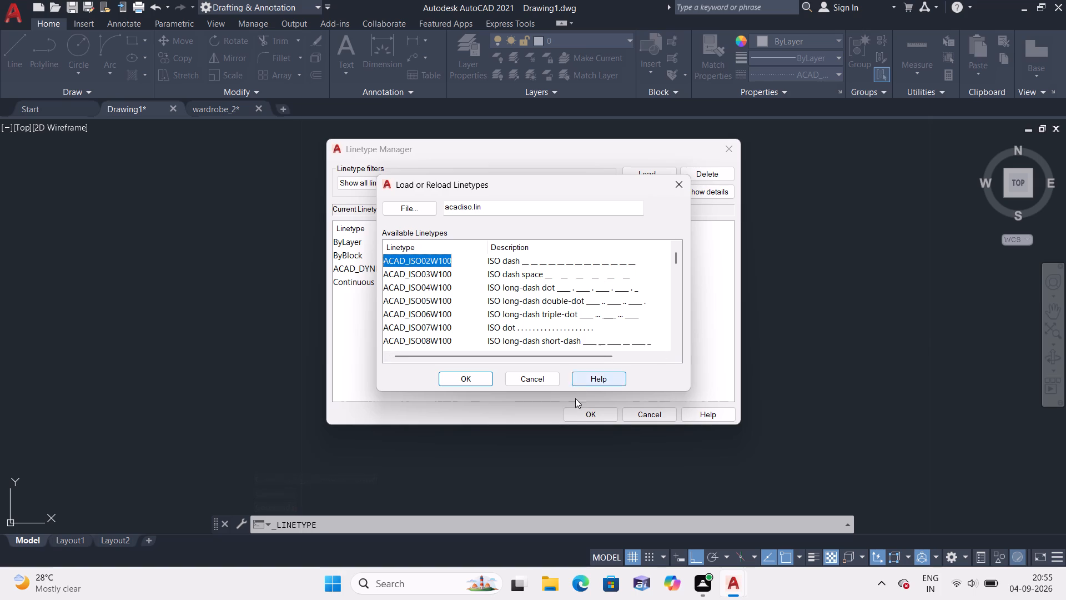
click(583, 410)
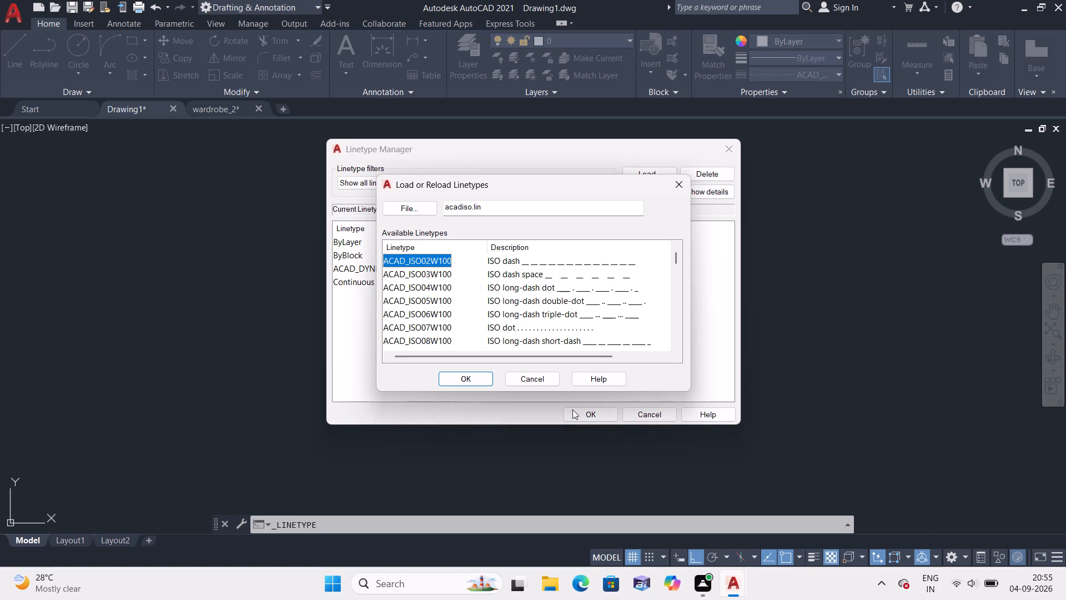
click(482, 379)
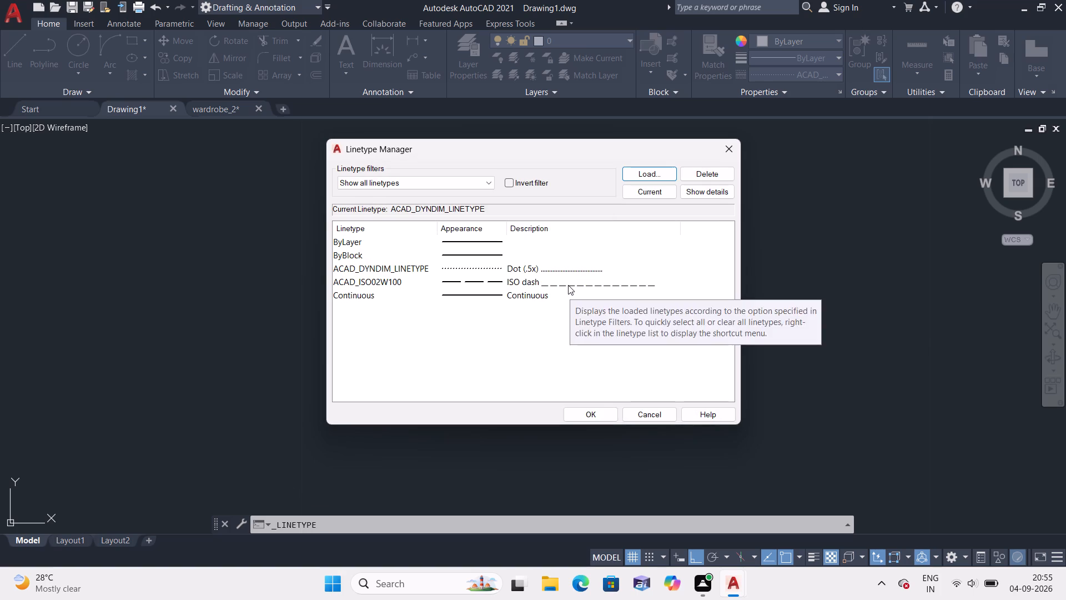
click(568, 285)
click(601, 413)
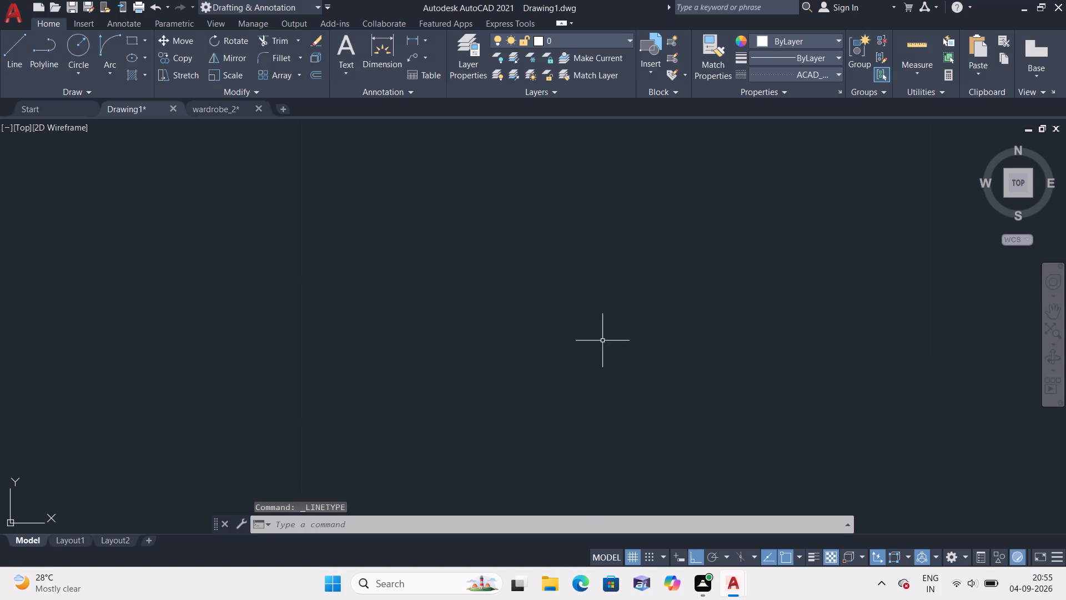
Make ACAD_ISO02W100 the current linetype and draw a horizontal line from the southernmost tread's west end to the west wall.
scroll(602, 333, down, 6)
middle_drag(601, 333, 591, 333)
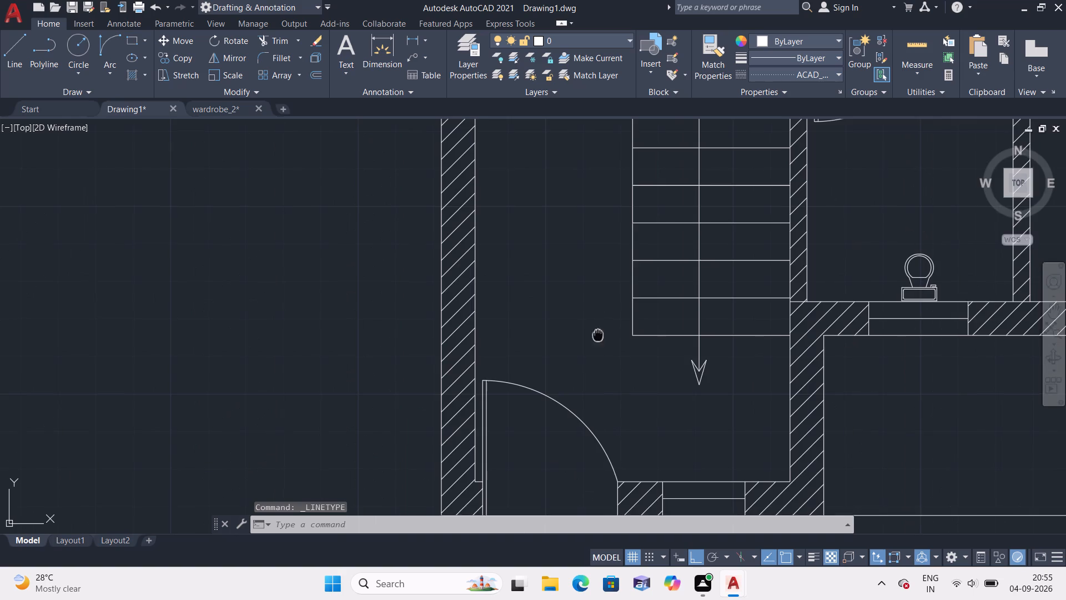
middle_drag(591, 333, 489, 306)
scroll(482, 307, down, 1)
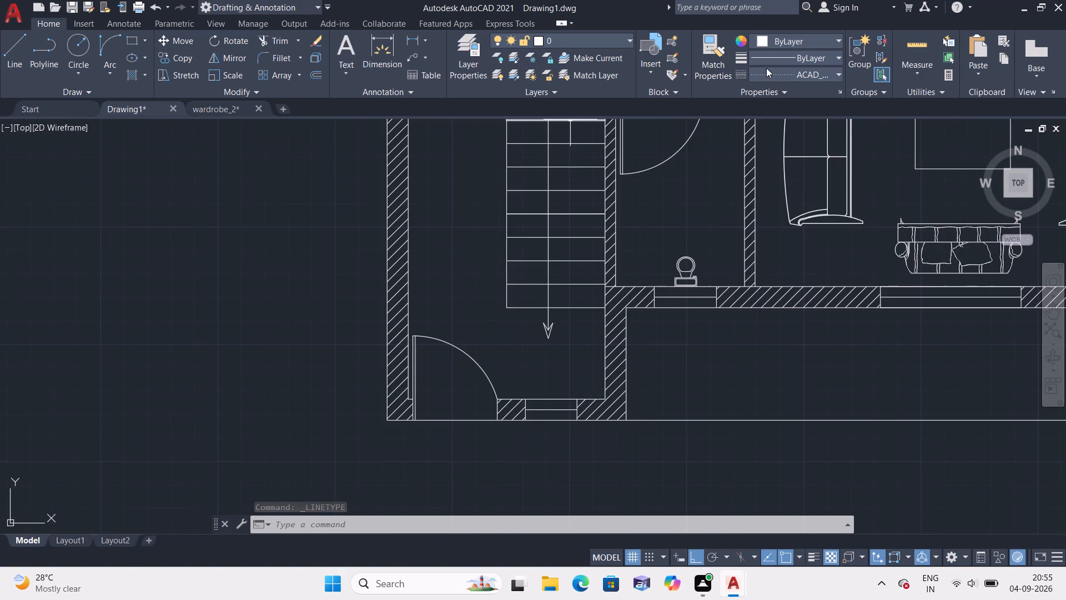
click(830, 71)
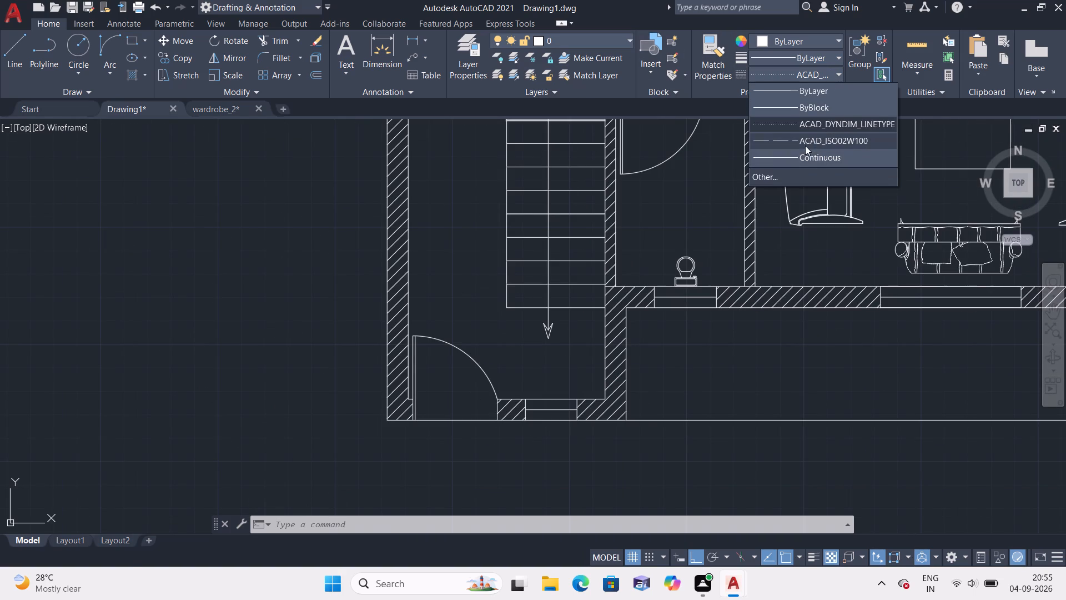
click(803, 138)
scroll(514, 279, up, 3)
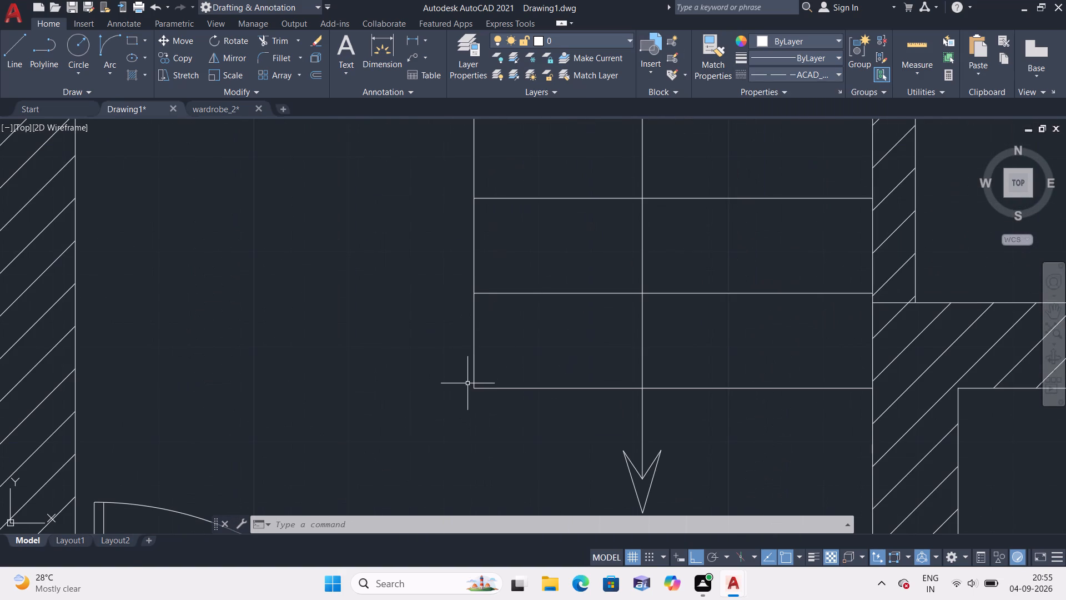
text(l)
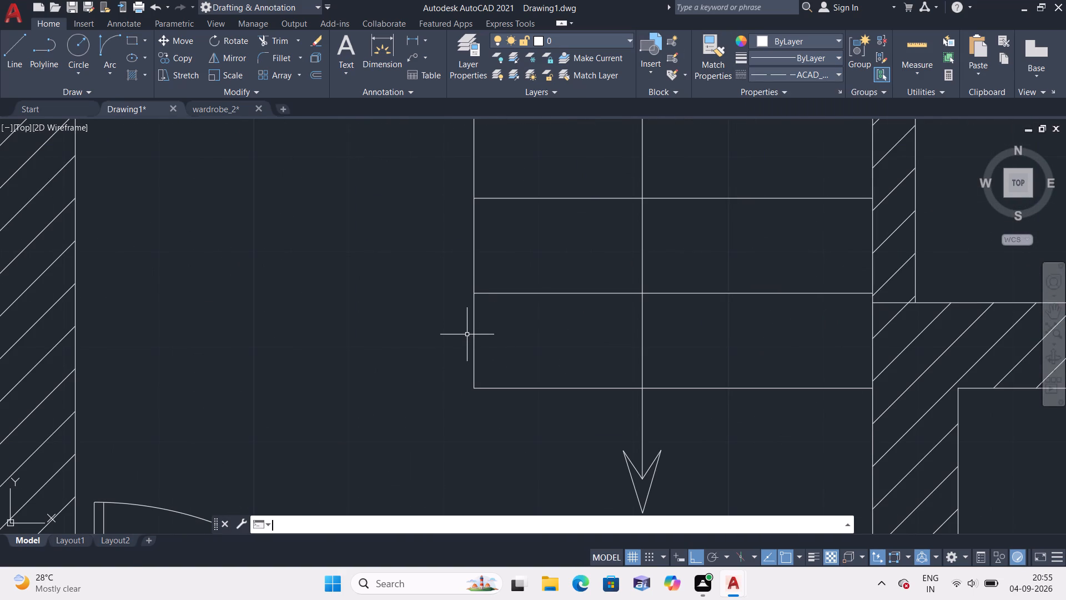
key(space)
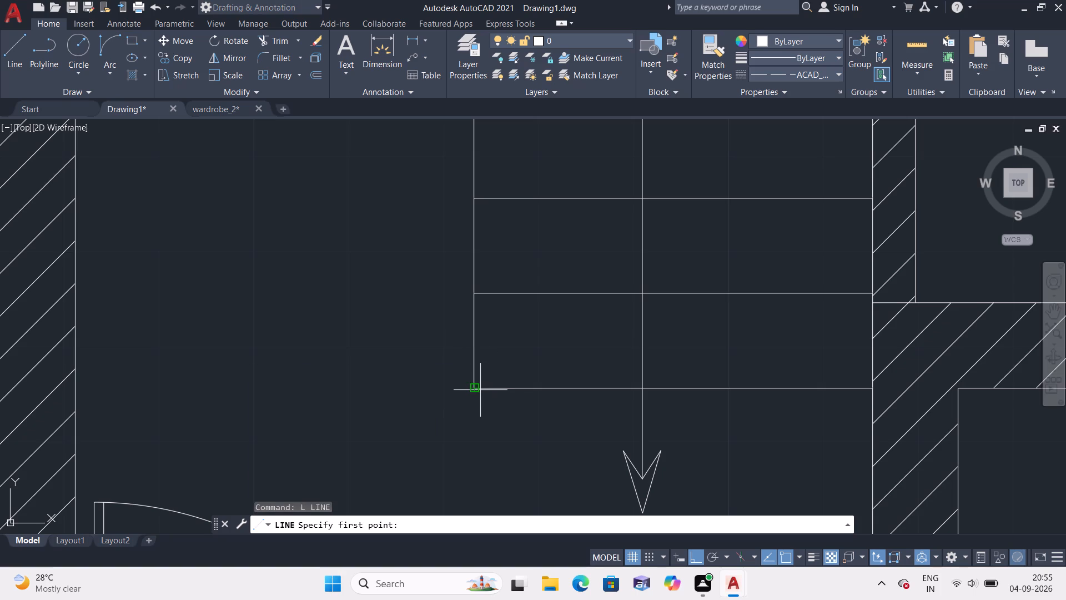
click(475, 389)
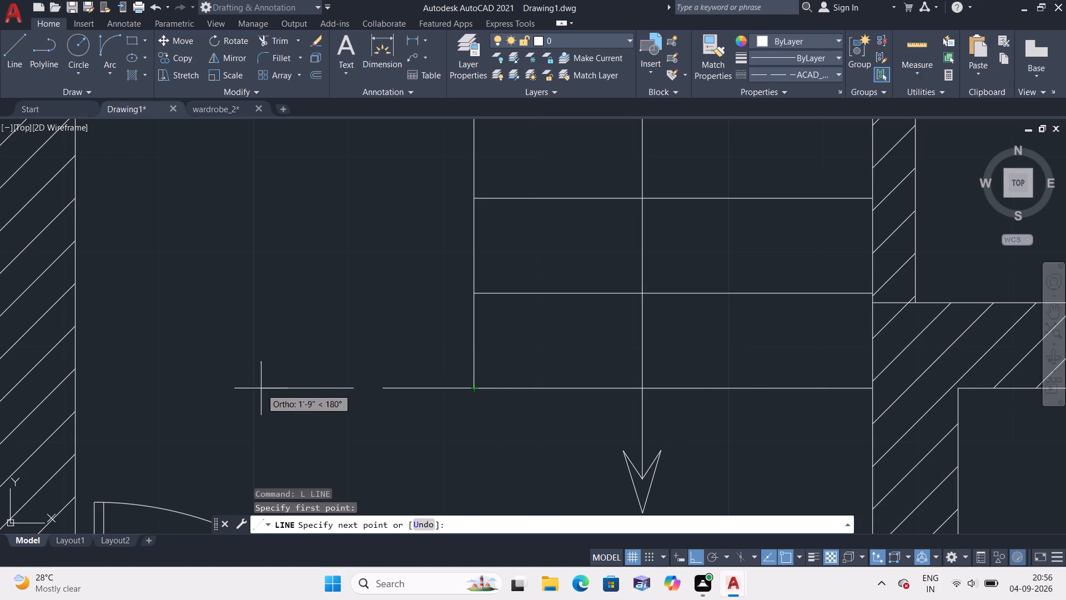
scroll(266, 391, down, 2)
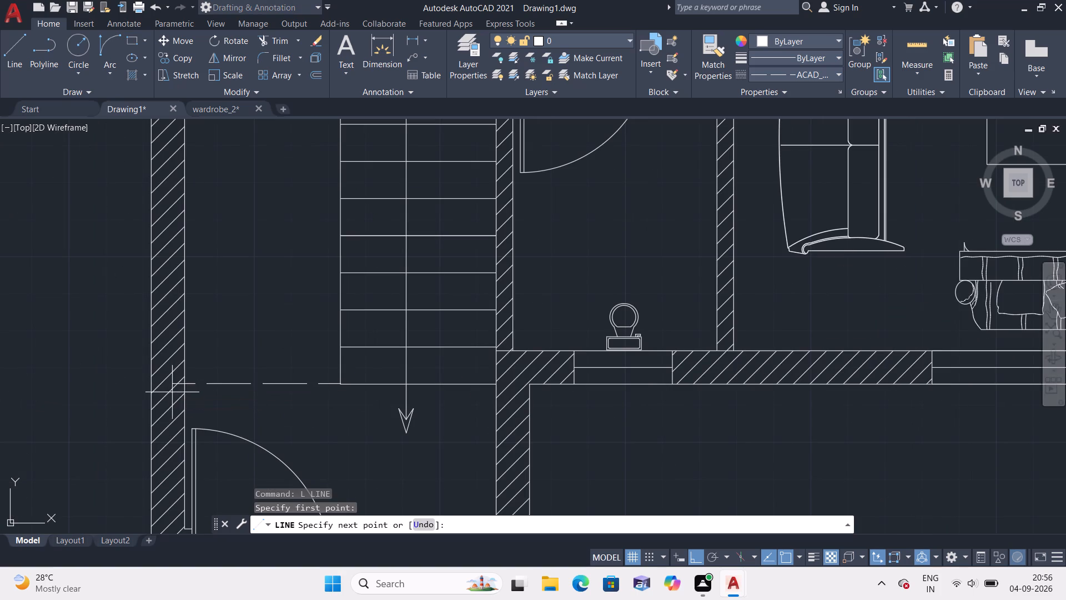
click(188, 384)
key(space)
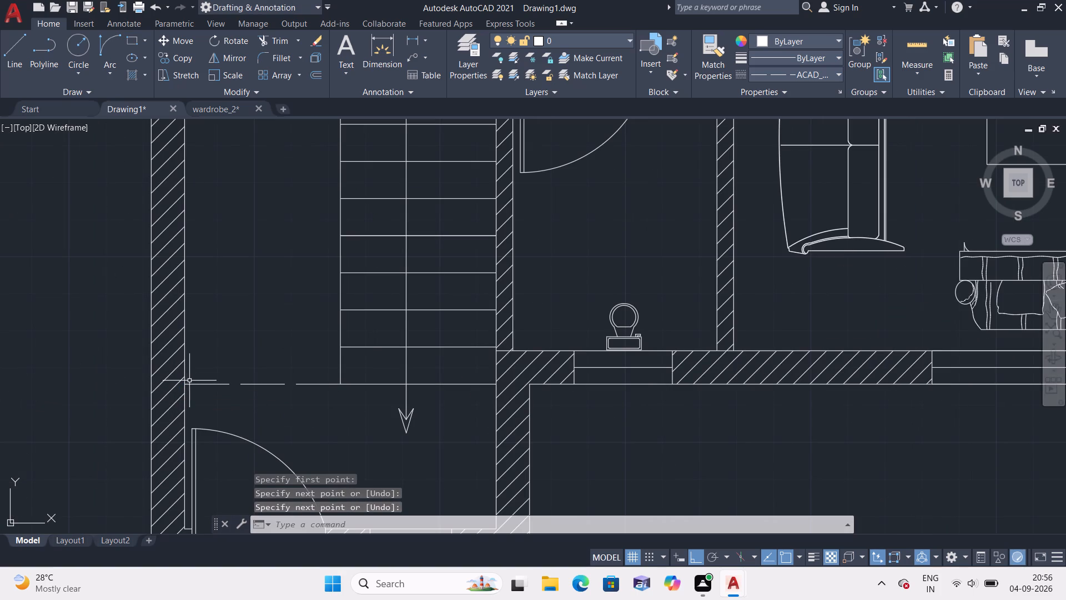
Draw a second horizontal dashed line from the west end of the next tread north to the west wall.
key(space)
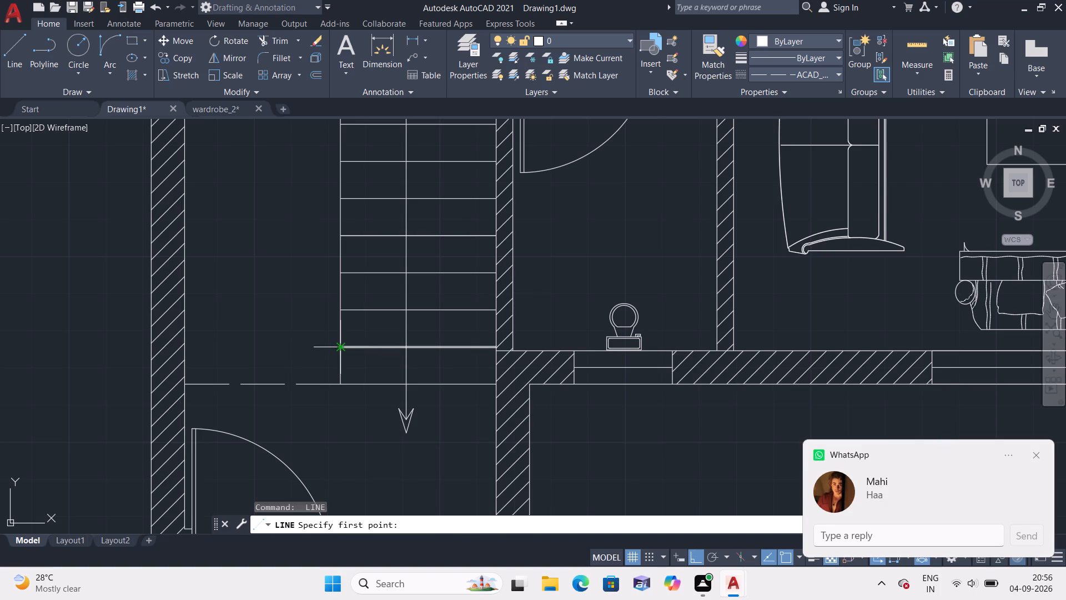
click(340, 346)
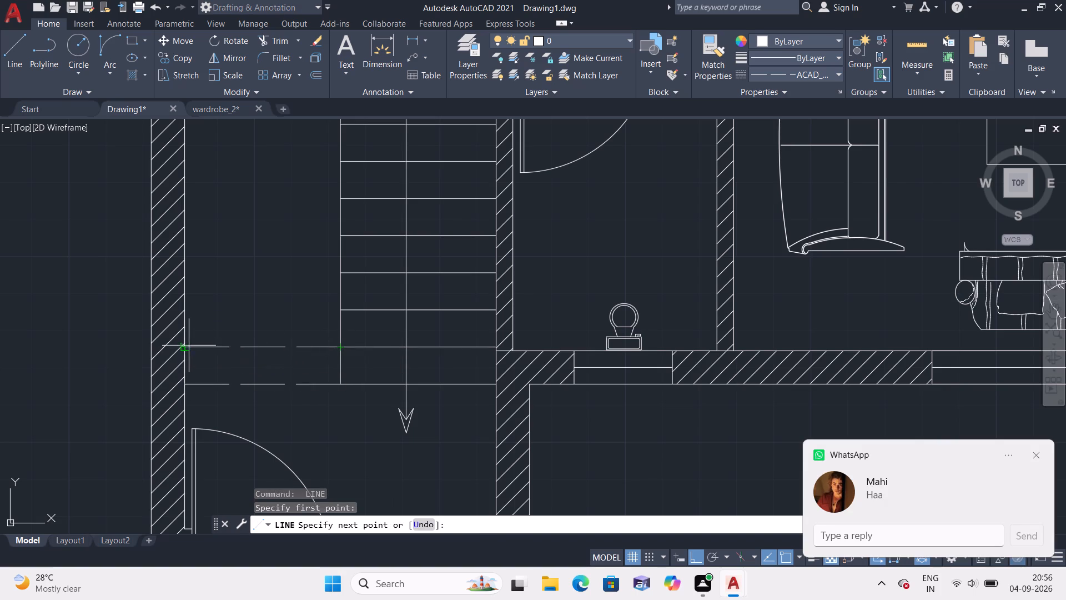
click(187, 344)
key(space)
scroll(299, 312, down, 1)
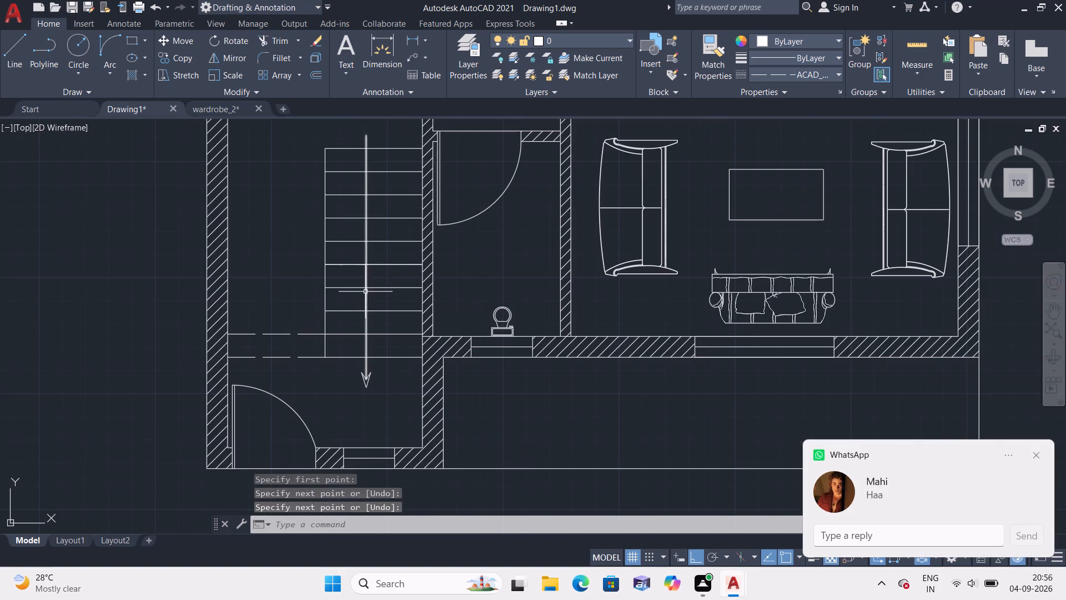
Draw horizontal dashed lines from the west ends of the third and fourth treads from the south to the west wall.
scroll(808, 0, down, 3)
key(space)
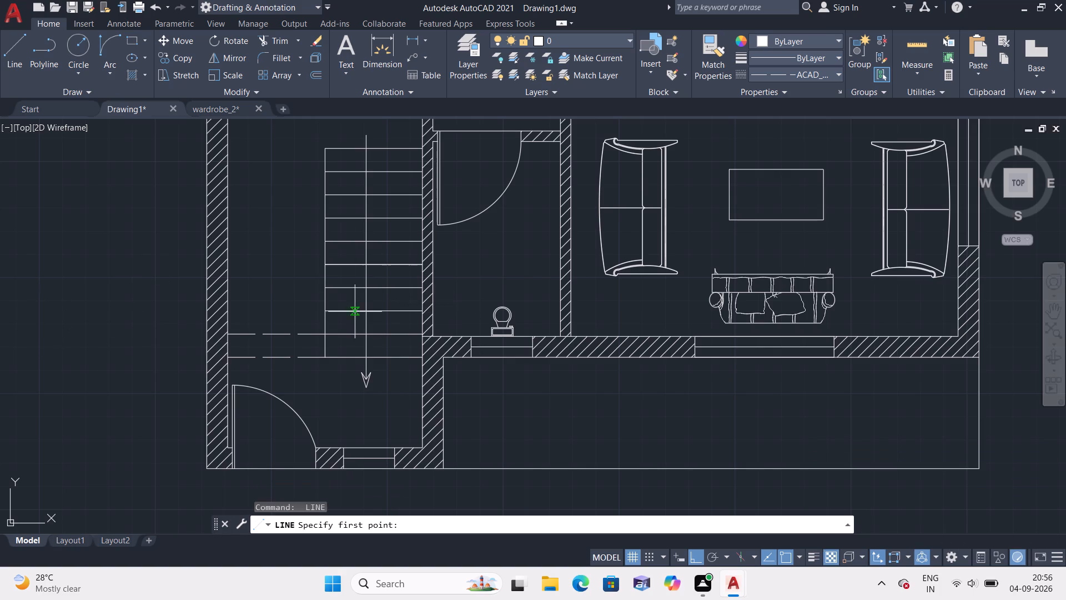
click(325, 311)
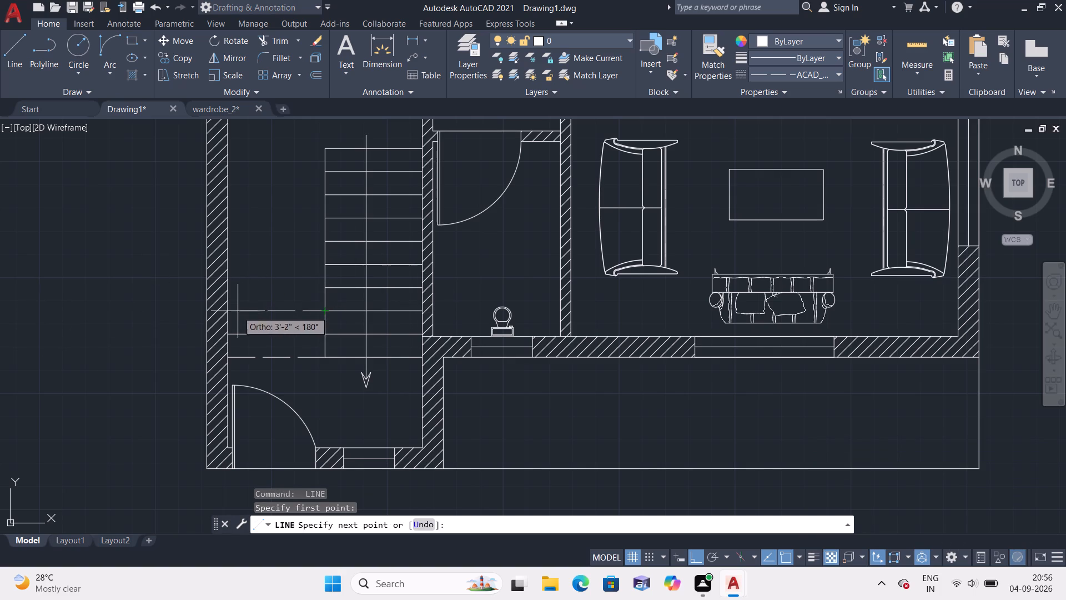
click(229, 314)
key(space)
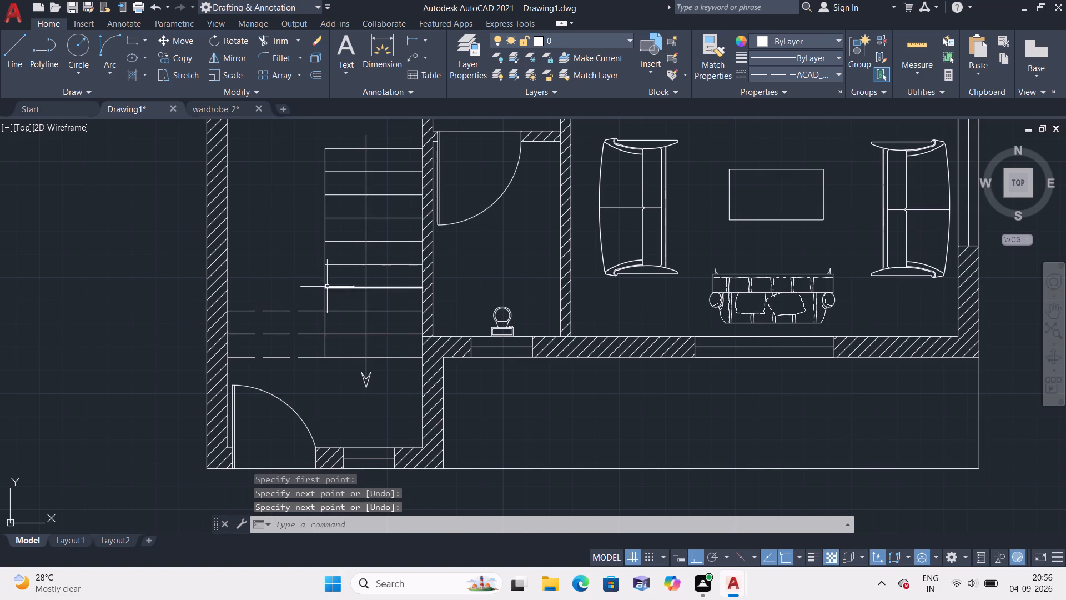
key(space)
click(326, 287)
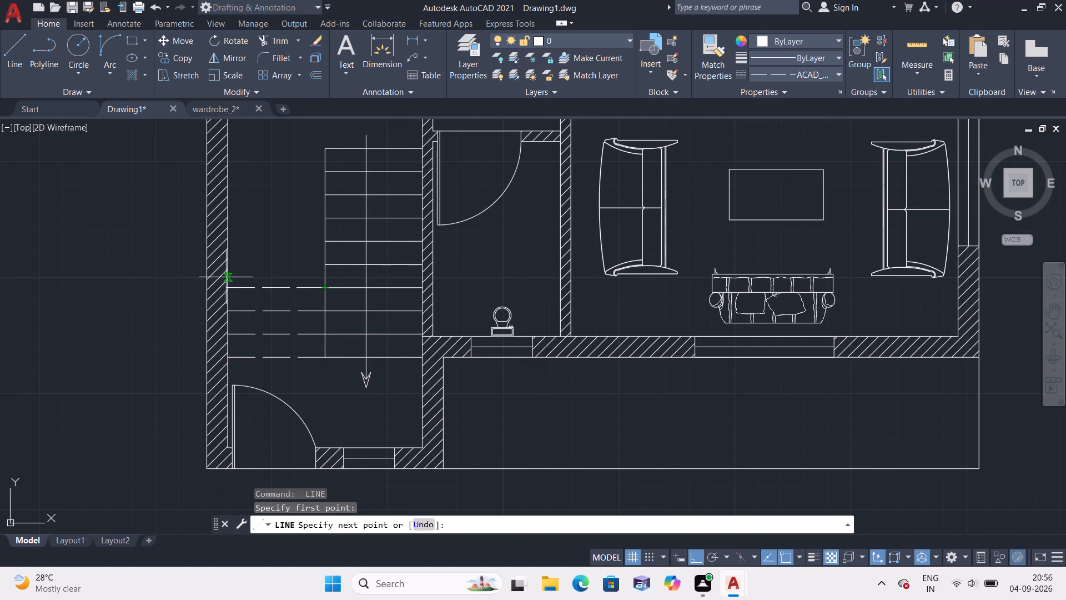
click(227, 283)
key(space)
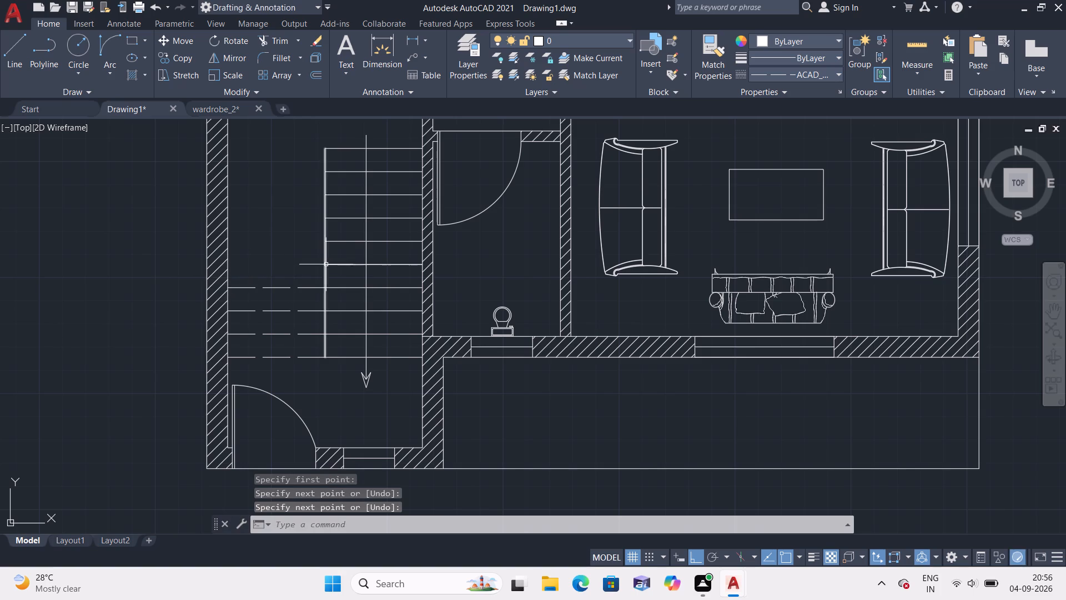
Draw horizontal dashed lines from the west ends of the fifth and sixth treads from the south to the west wall.
key(space)
click(324, 264)
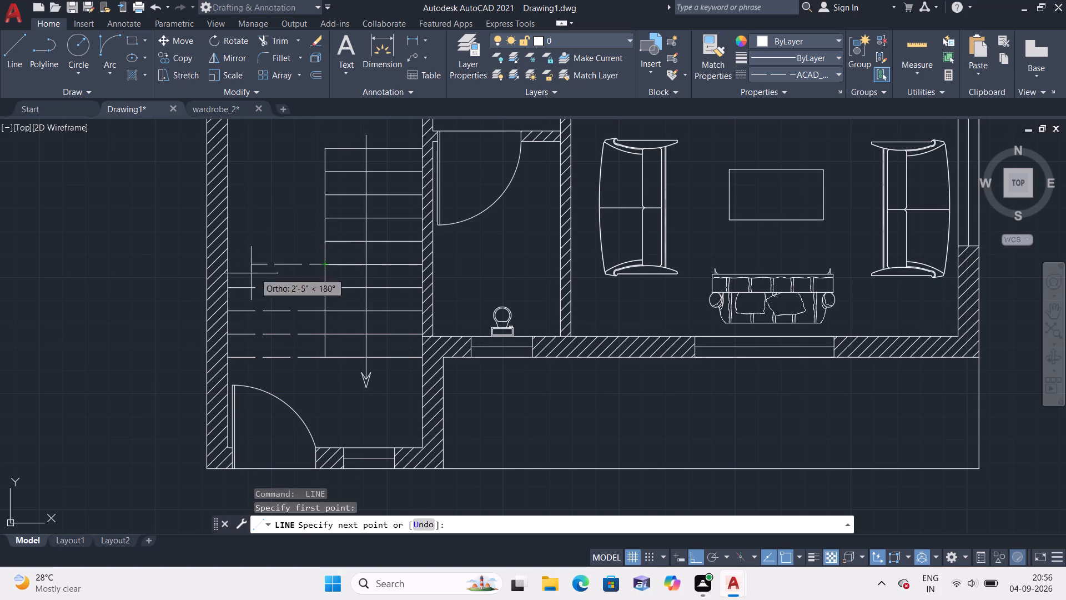
click(227, 261)
key(space)
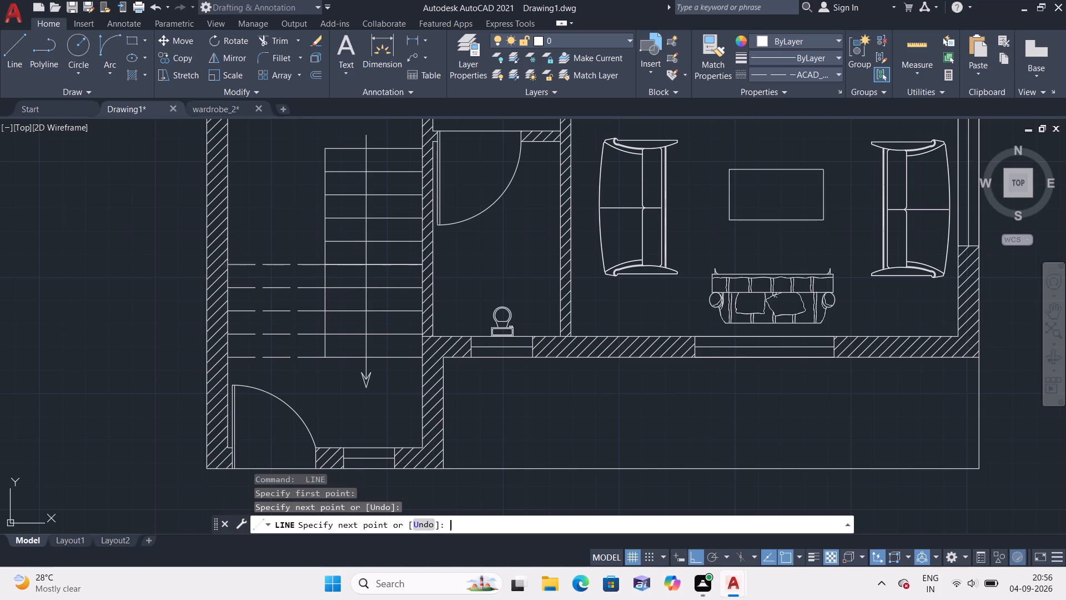
key(space)
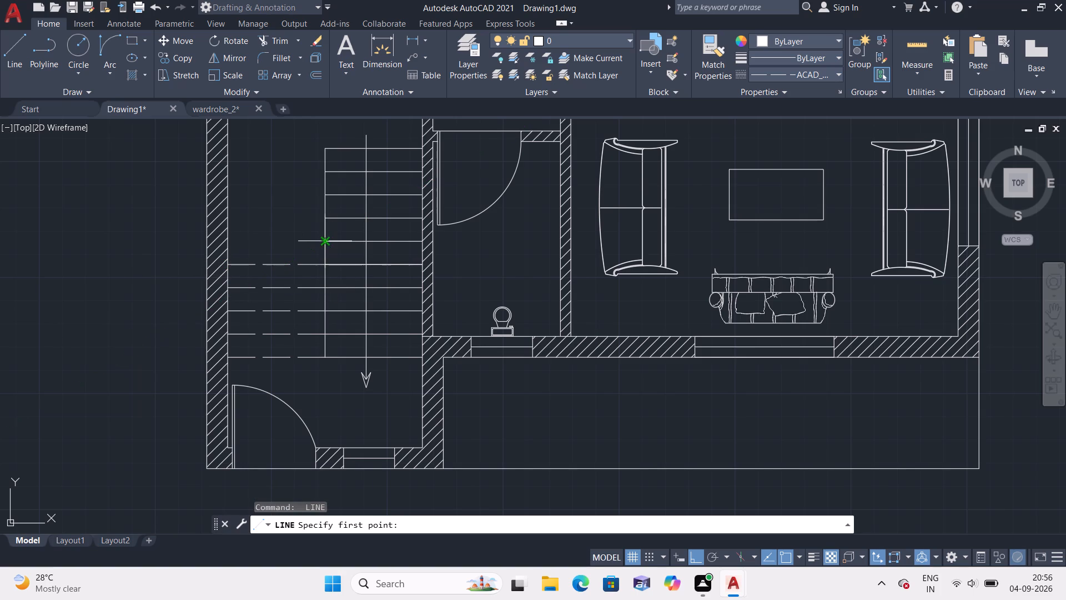
click(325, 238)
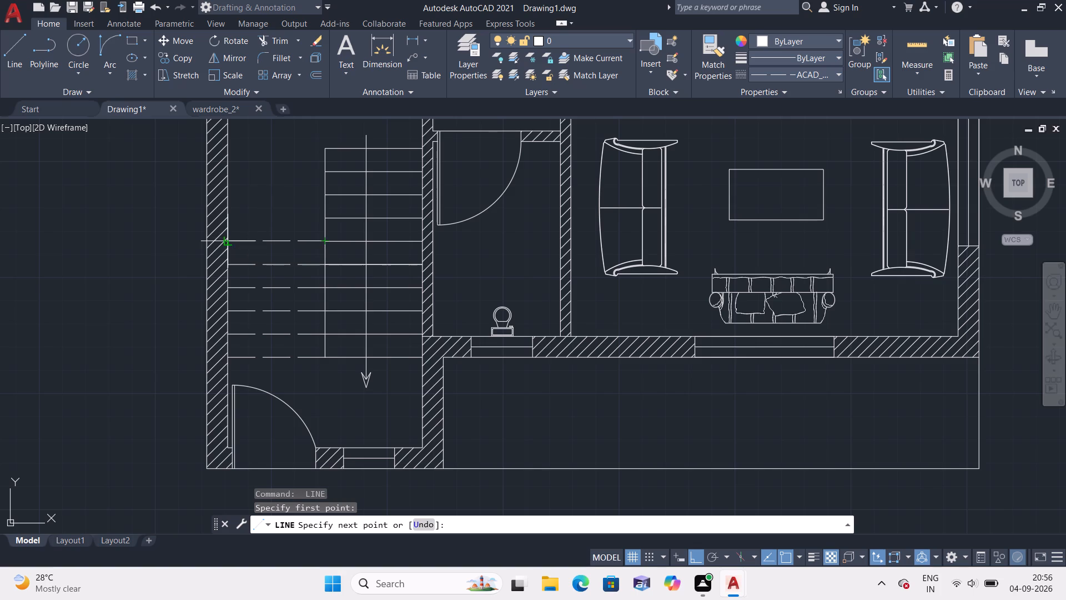
click(225, 240)
key(space)
Draw horizontal dashed lines from the west ends of the seventh and eighth treads from the south to the west wall.
key(space)
click(325, 215)
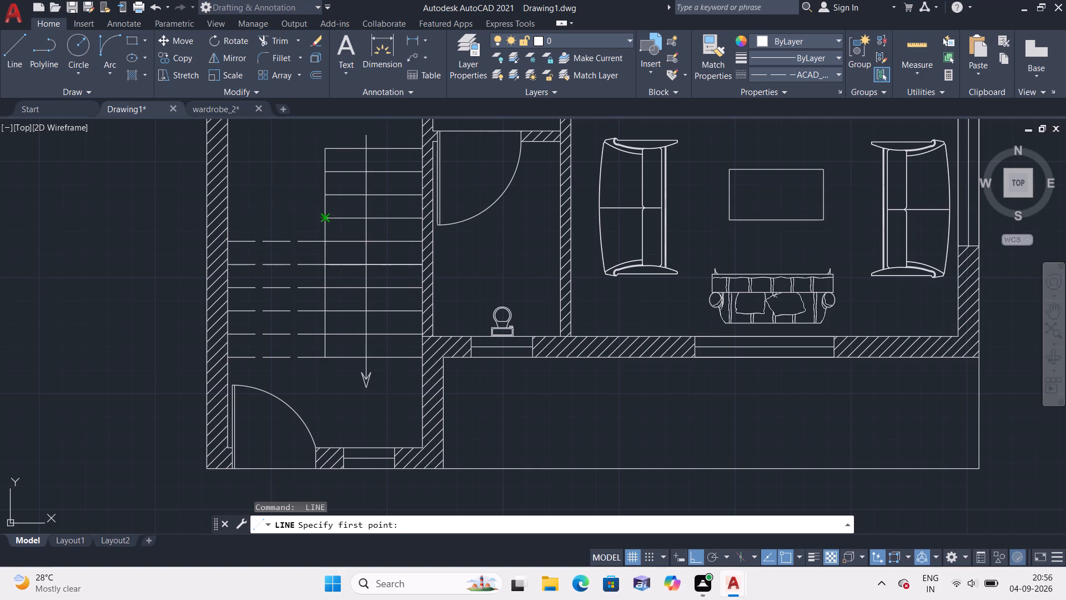
click(229, 218)
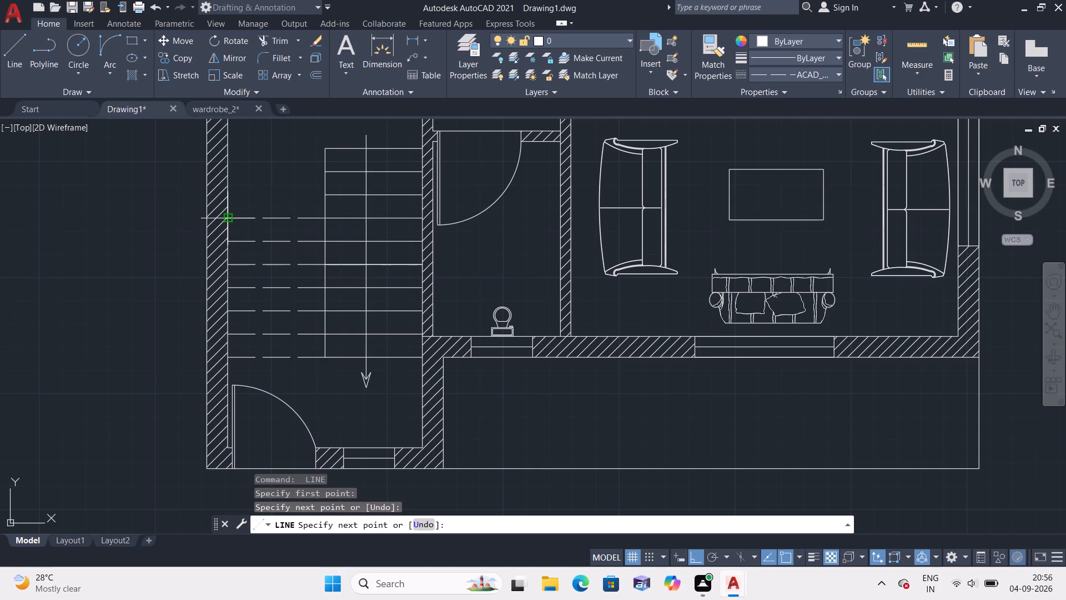
key(space)
key(space)
click(326, 194)
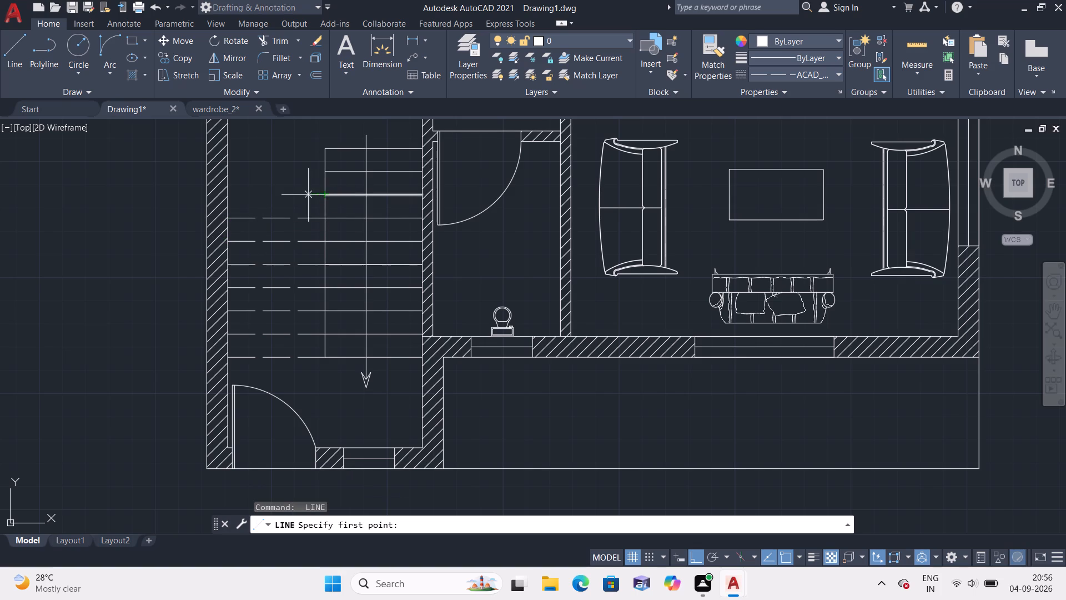
click(230, 194)
key(space)
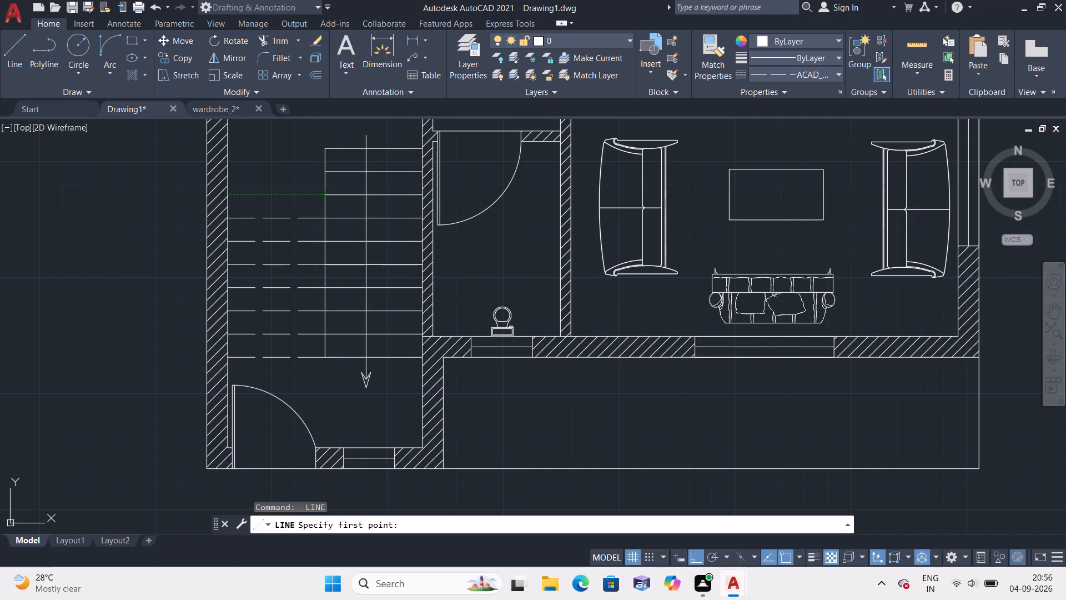
key(space)
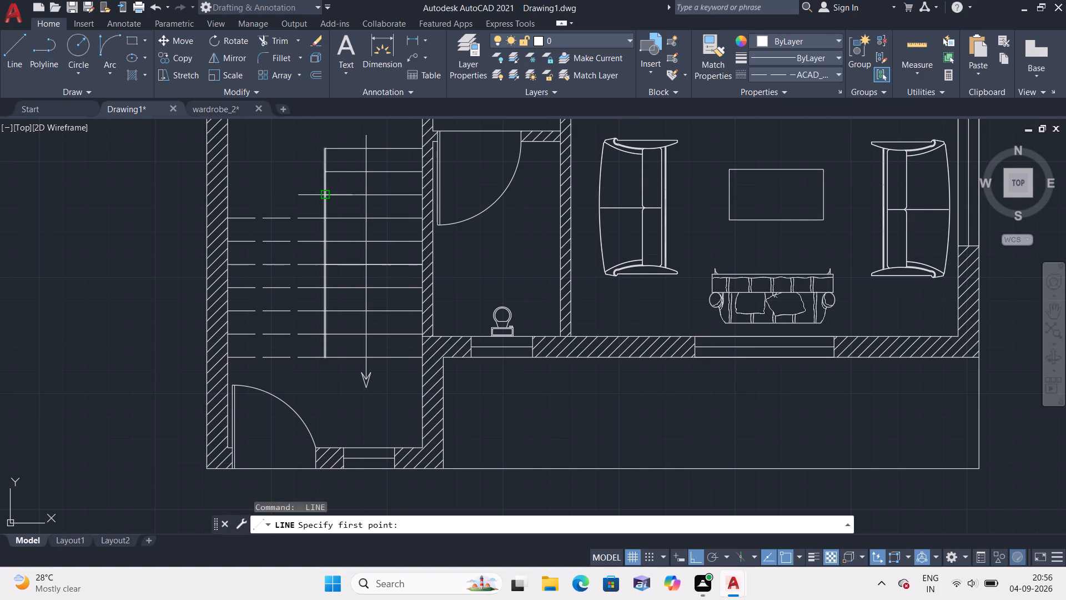
click(325, 198)
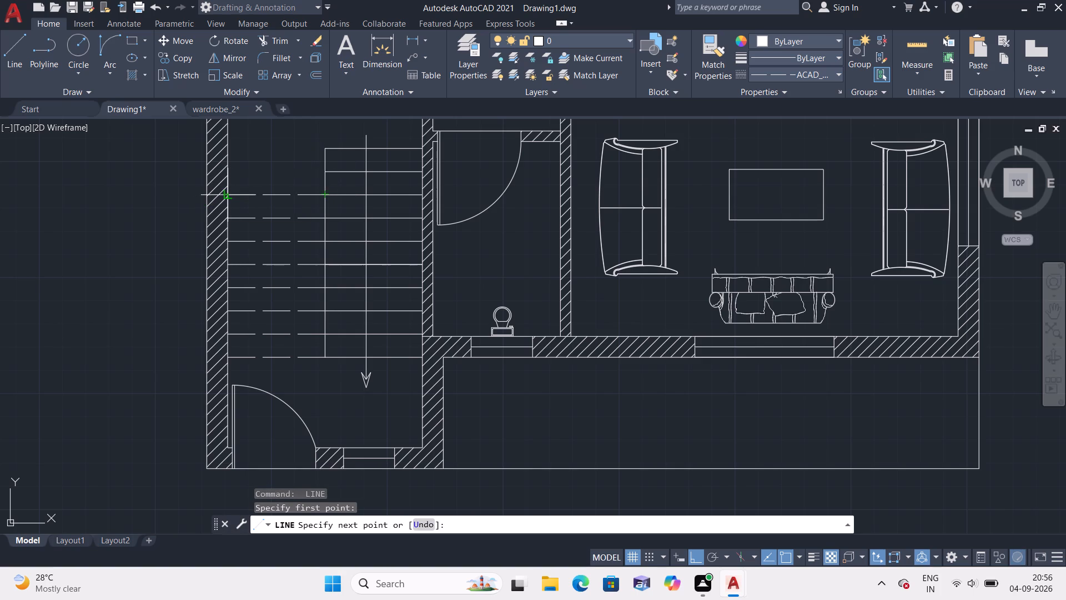
click(228, 196)
key(space)
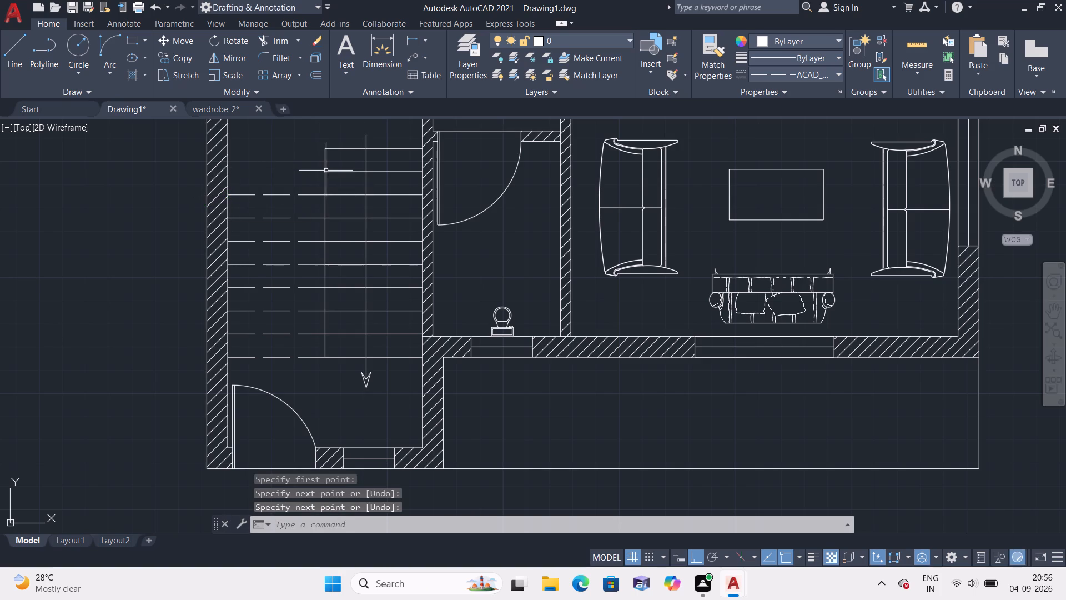
Draw horizontal dashed lines from the west ends of the two northernmost treads to the west wall.
key(space)
click(326, 171)
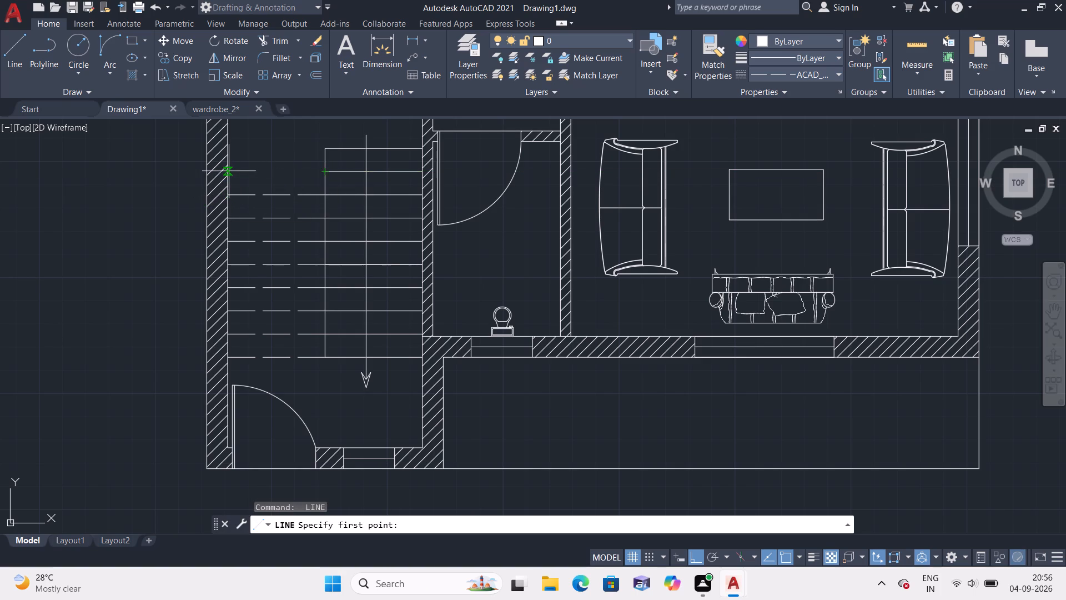
click(229, 171)
key(space)
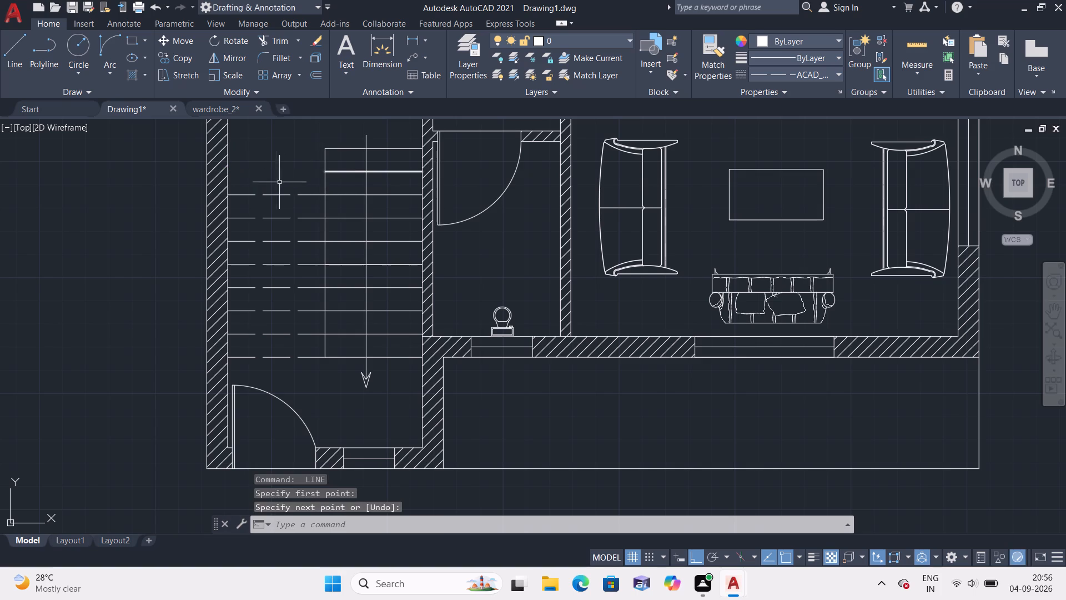
key(space)
click(324, 172)
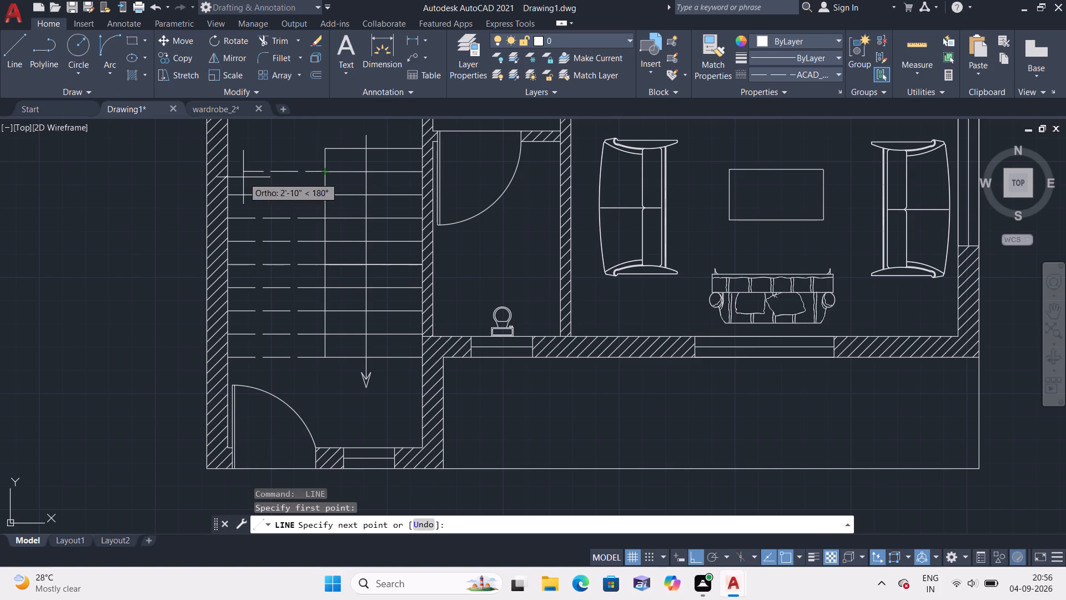
click(229, 170)
key(space)
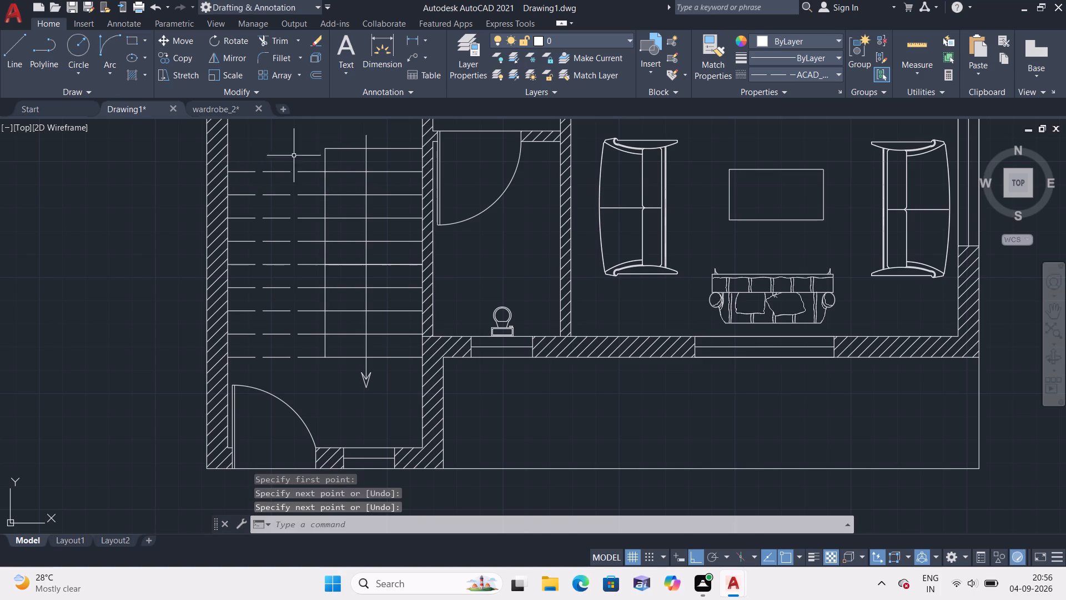
key(space)
click(327, 146)
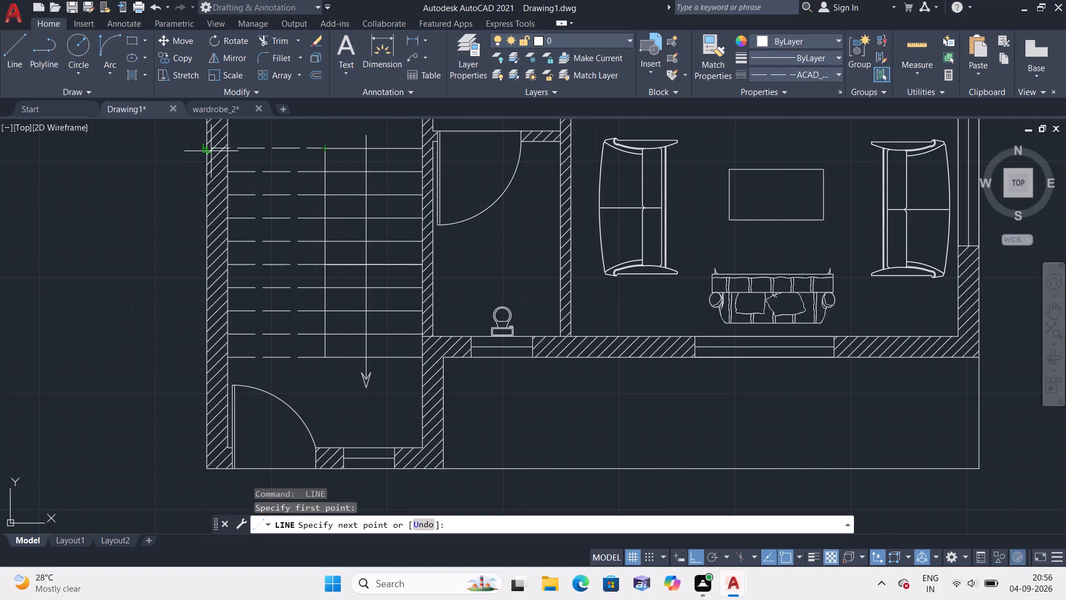
click(229, 148)
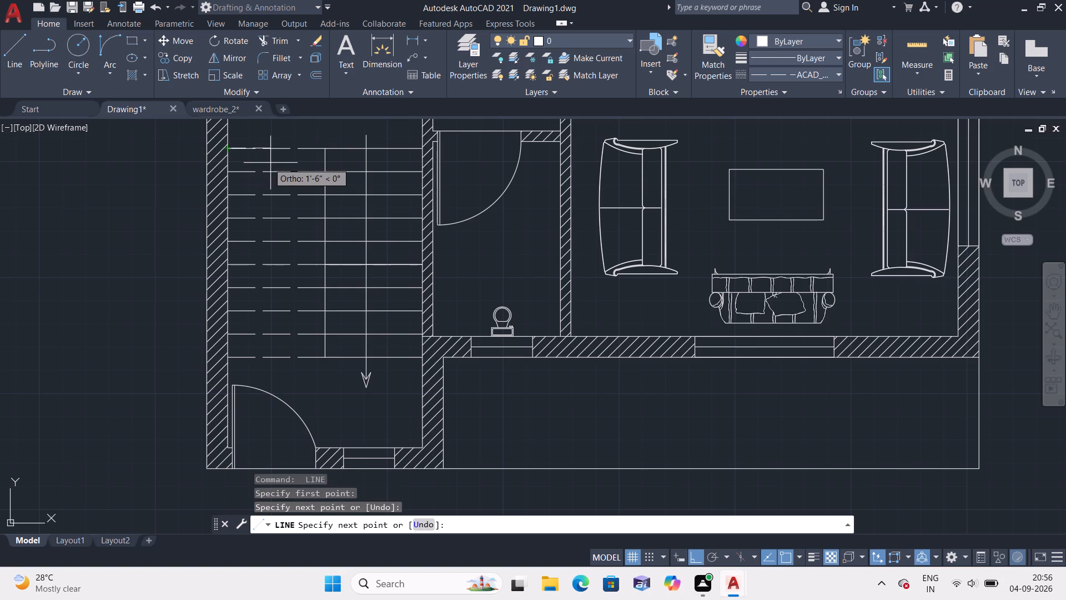
key(Escape)
Insert the recently used entertainment-unit block in the east bedroom, with its back against the south face of the north wall.
scroll(321, 189, down, 1)
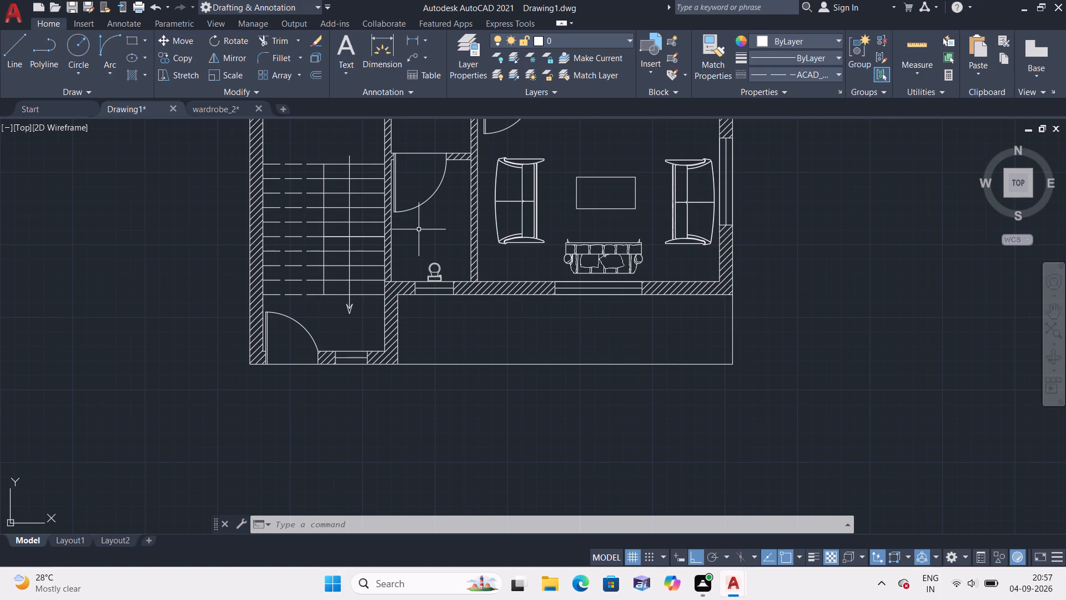
scroll(419, 229, down, 1)
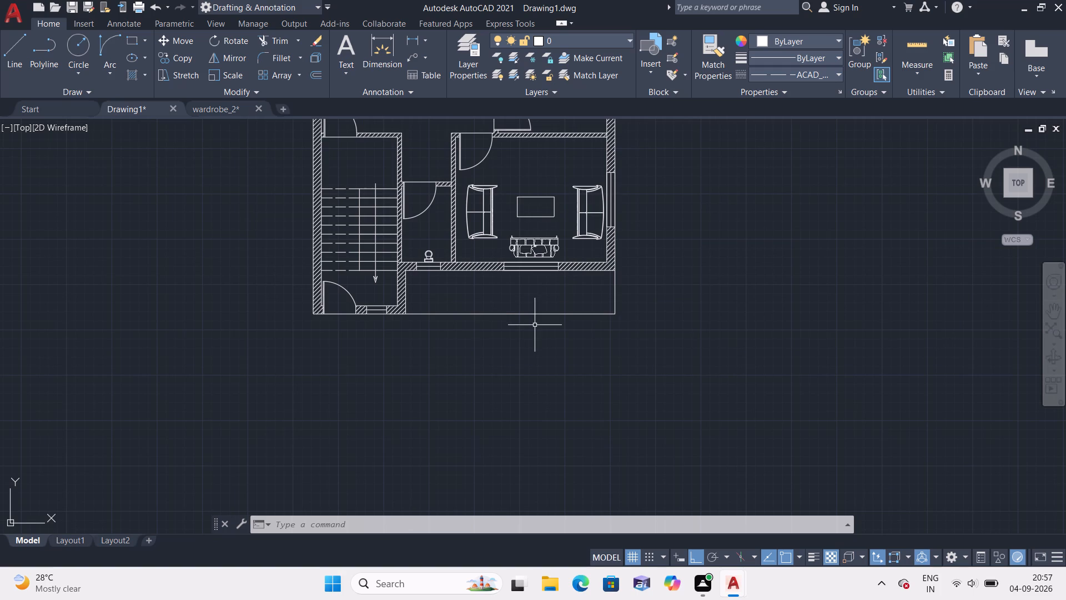
scroll(621, 354, down, 1)
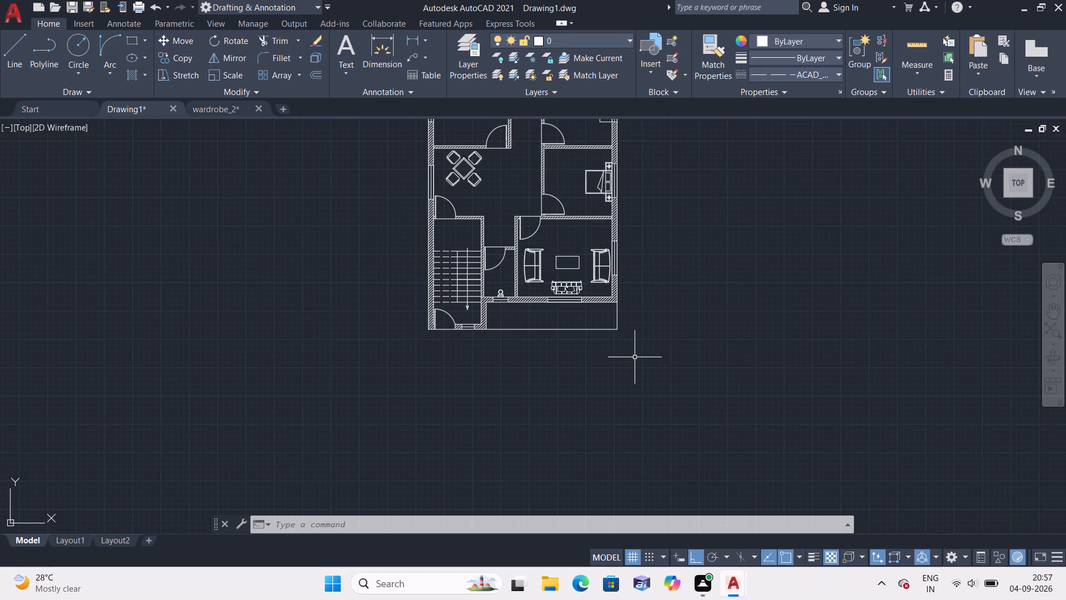
scroll(635, 357, up, 1)
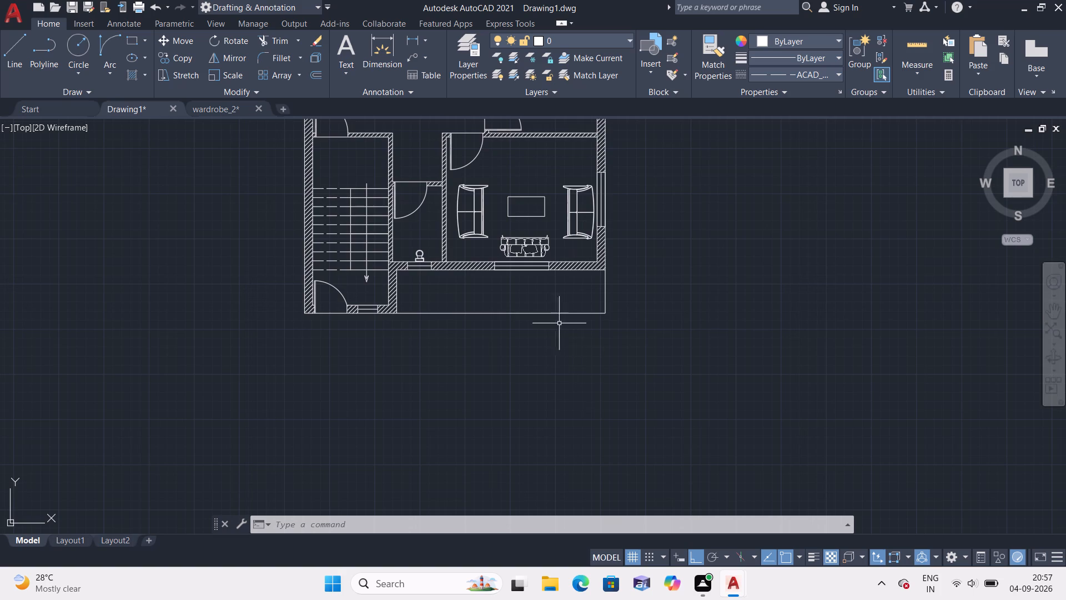
scroll(527, 295, up, 1)
middle_drag(527, 294, 559, 417)
scroll(559, 417, down, 1)
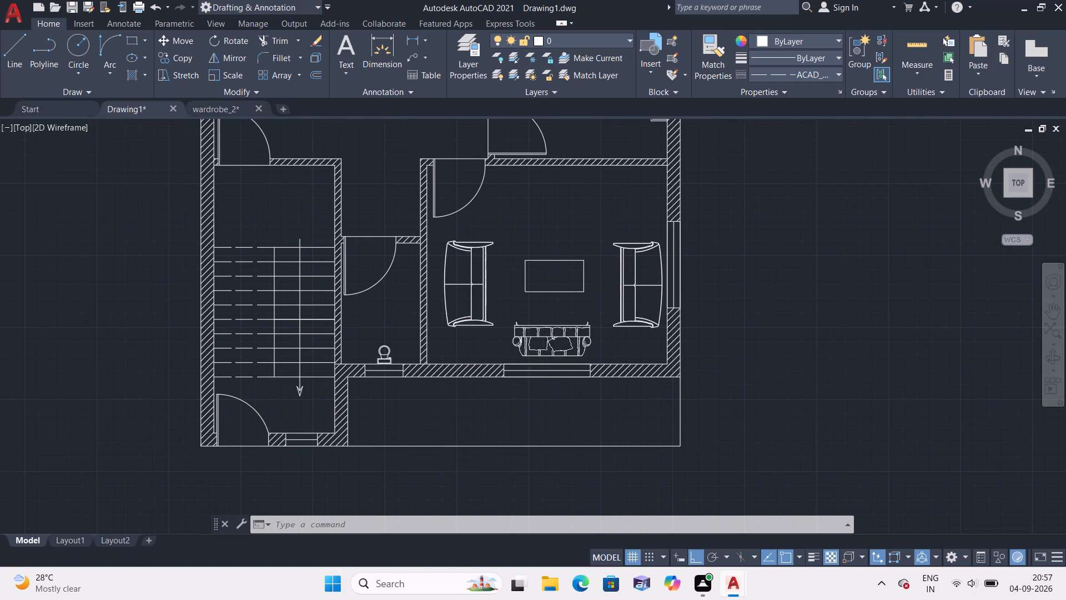
scroll(559, 417, down, 1)
scroll(572, 321, up, 2)
scroll(589, 339, down, 1)
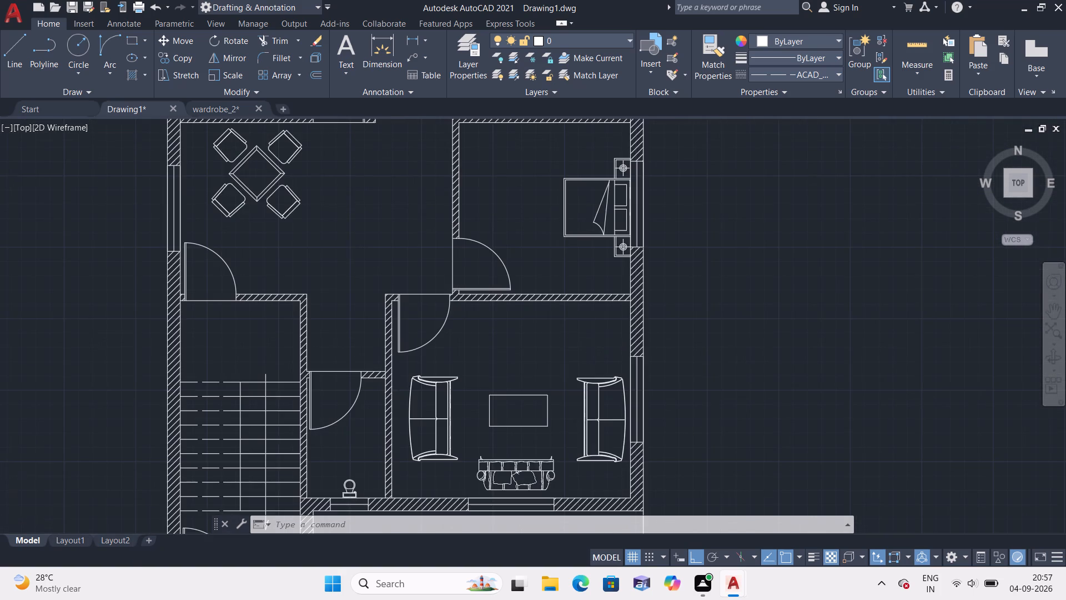
scroll(589, 339, down, 1)
middle_drag(589, 339, 620, 469)
scroll(606, 445, up, 1)
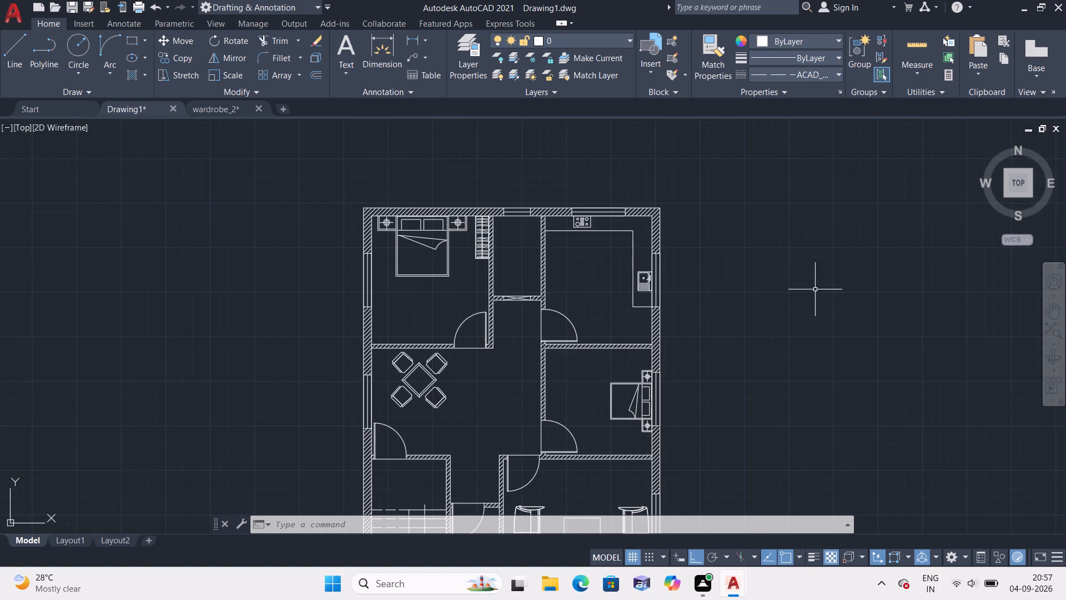
text(i)
key(space)
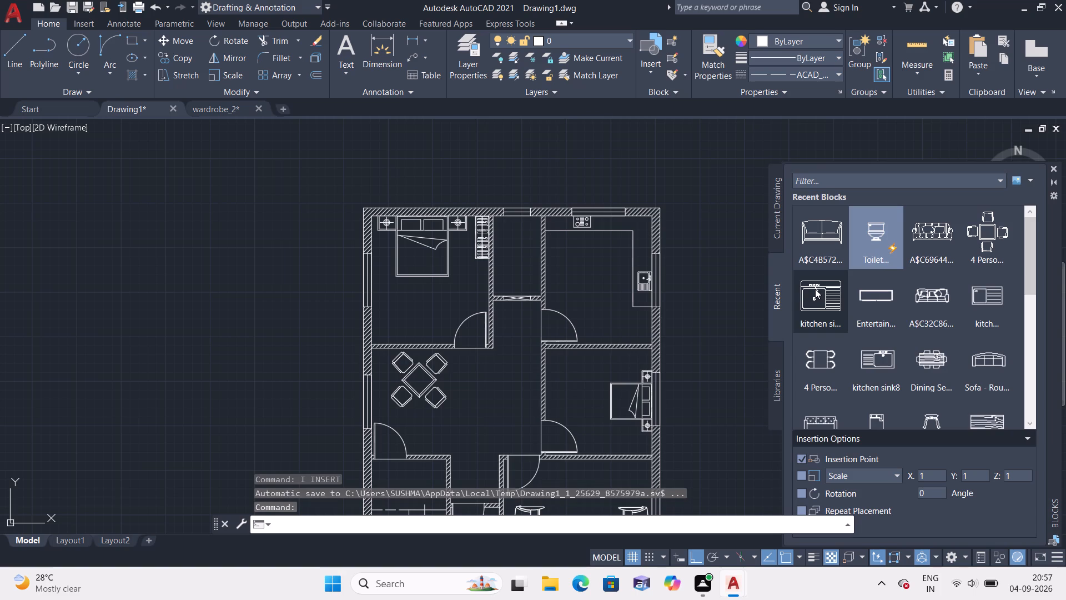
click(883, 298)
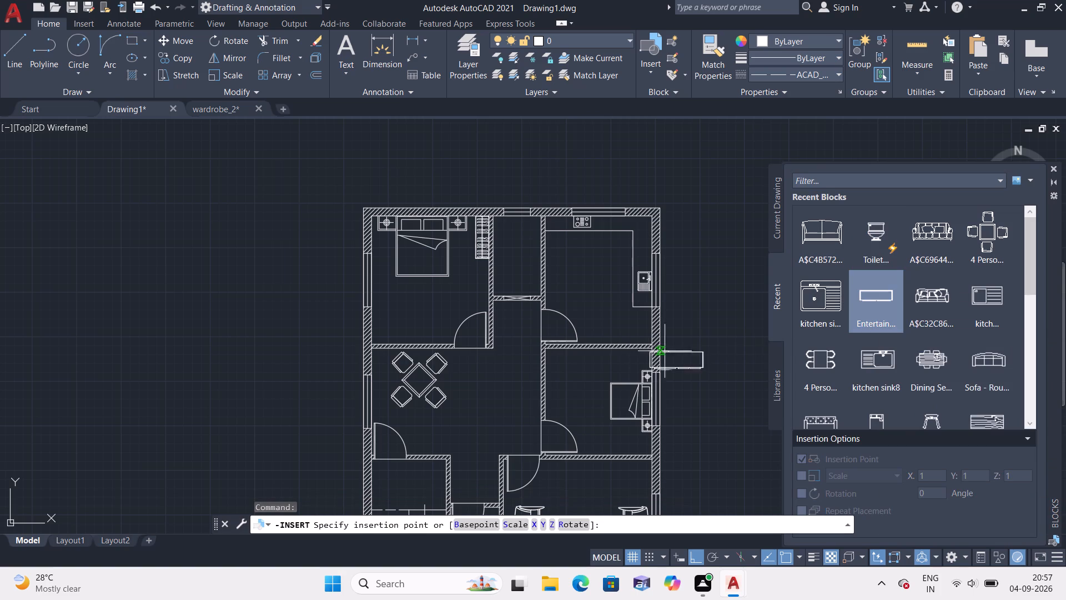
scroll(614, 356, up, 2)
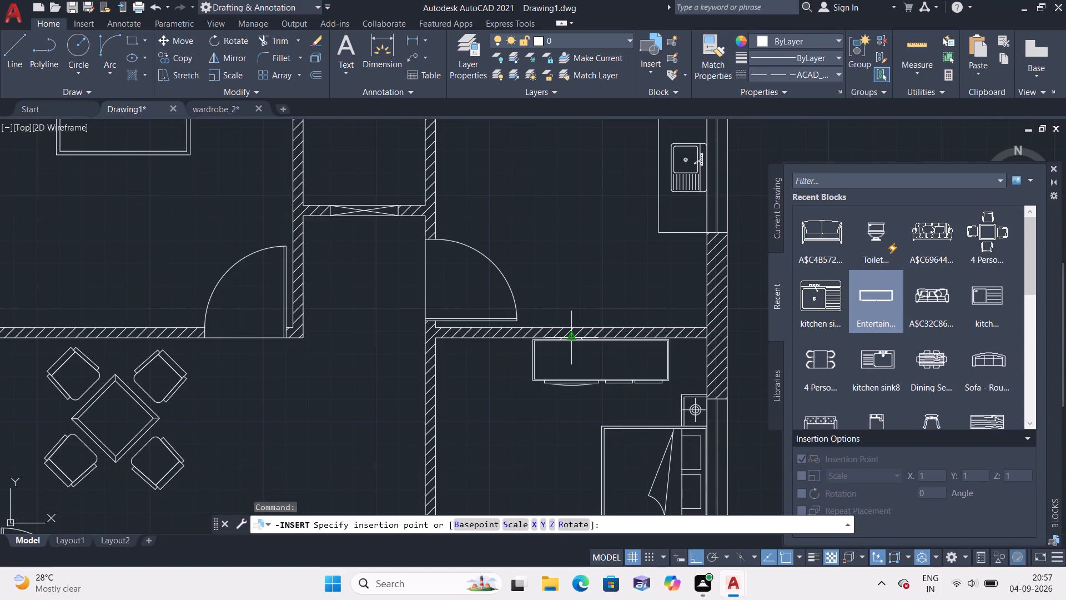
scroll(572, 336, up, 2)
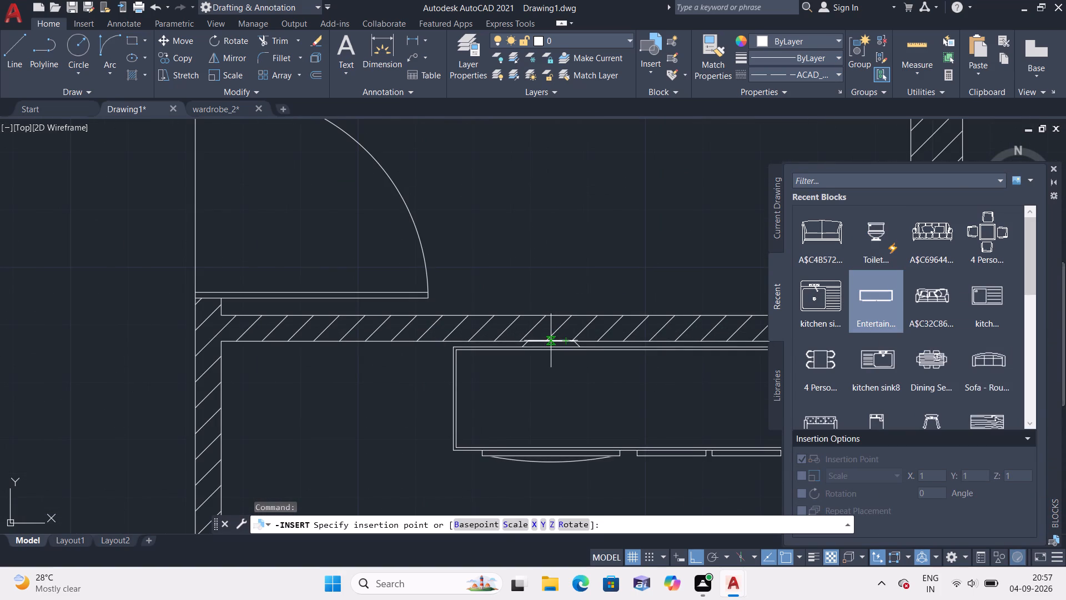
scroll(552, 341, up, 2)
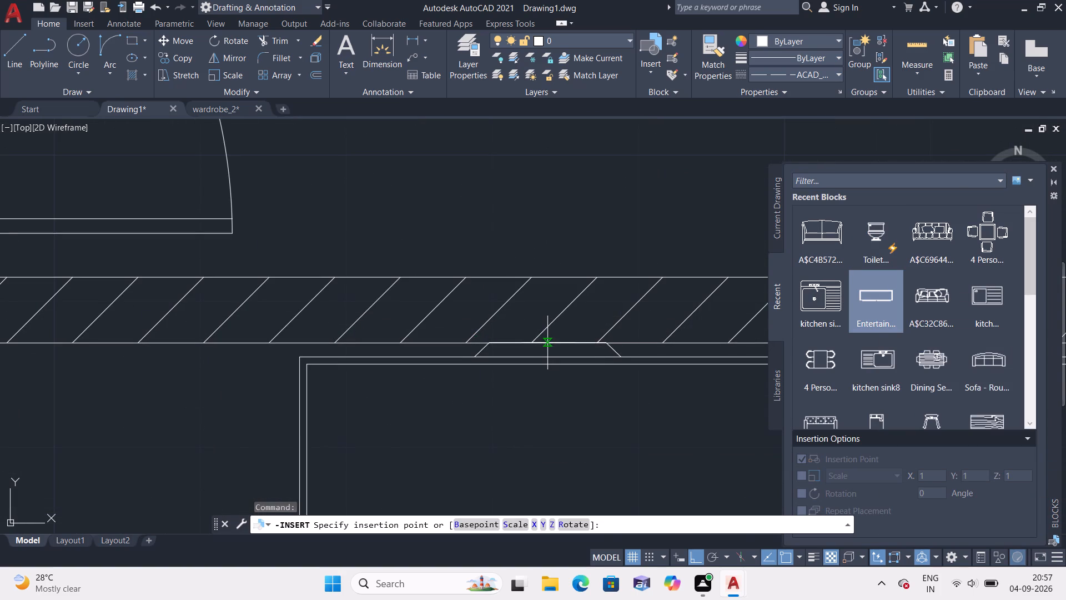
click(547, 343)
scroll(548, 349, down, 3)
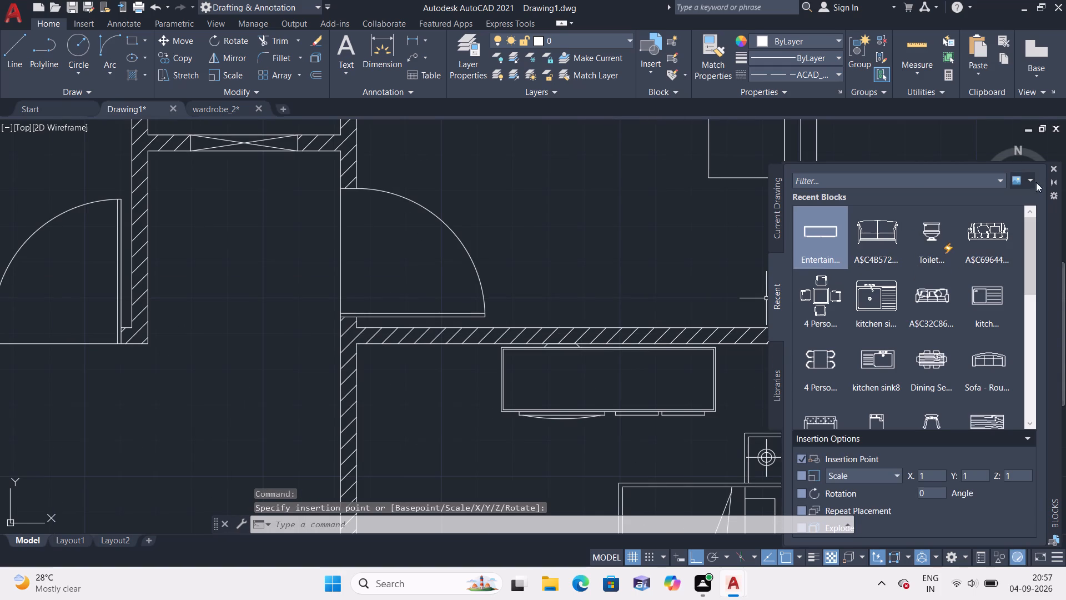
Move the entertainment-unit block from the east bedroom into the living room below, with its back against the living room's north wall.
click(1058, 168)
scroll(580, 318, down, 2)
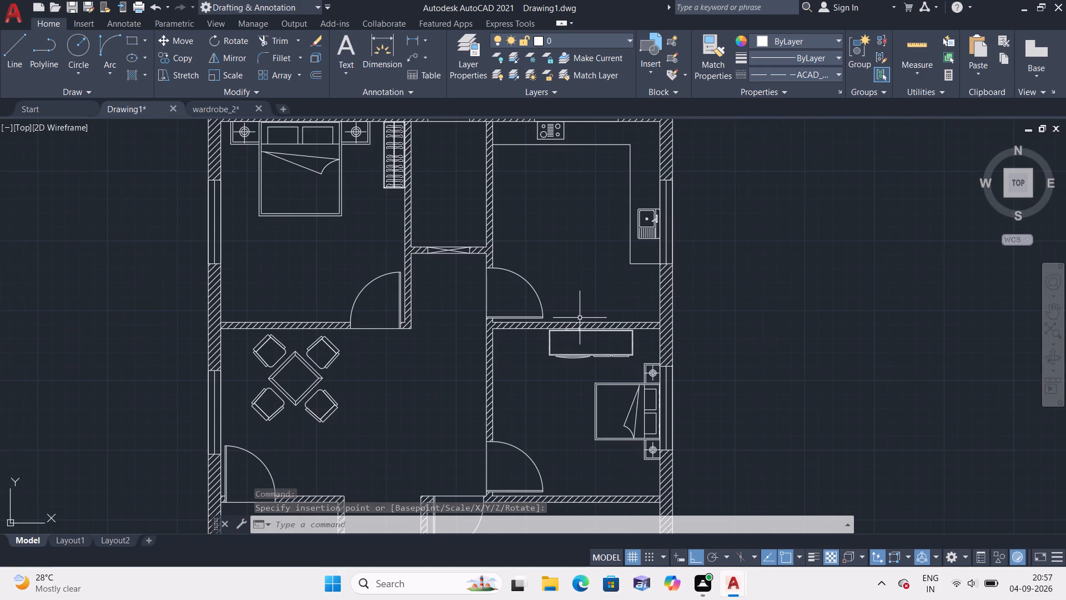
scroll(585, 356, up, 2)
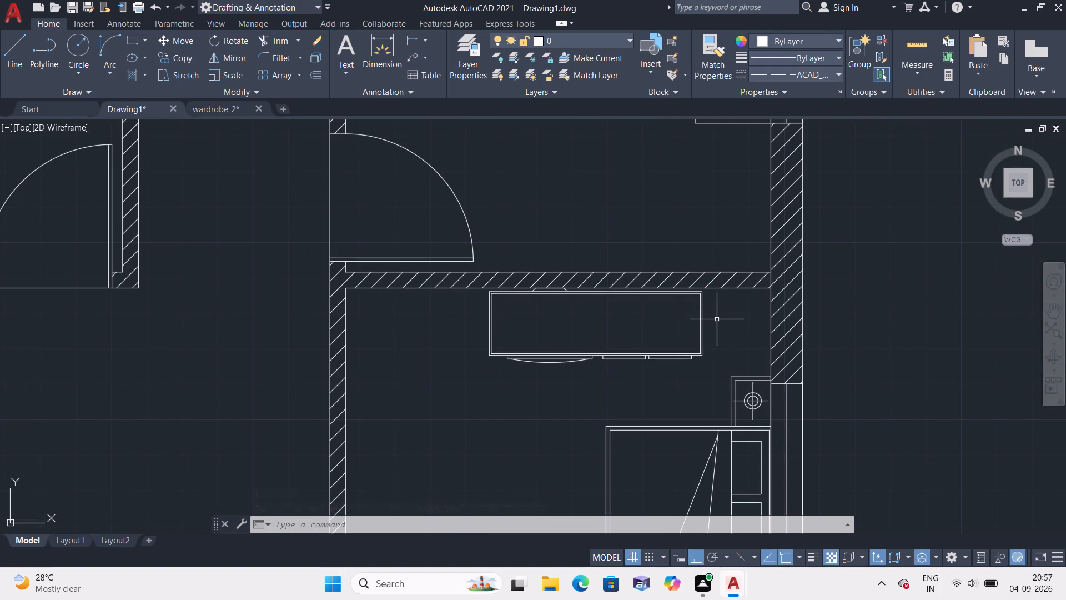
click(702, 313)
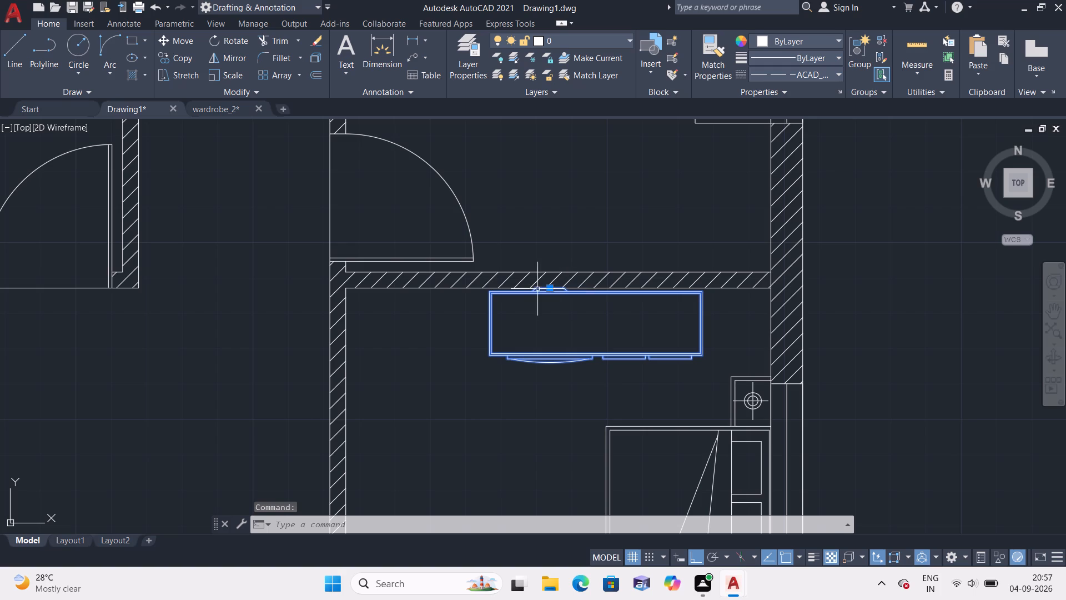
click(552, 290)
scroll(486, 413, down, 1)
middle_drag(489, 417, 507, 378)
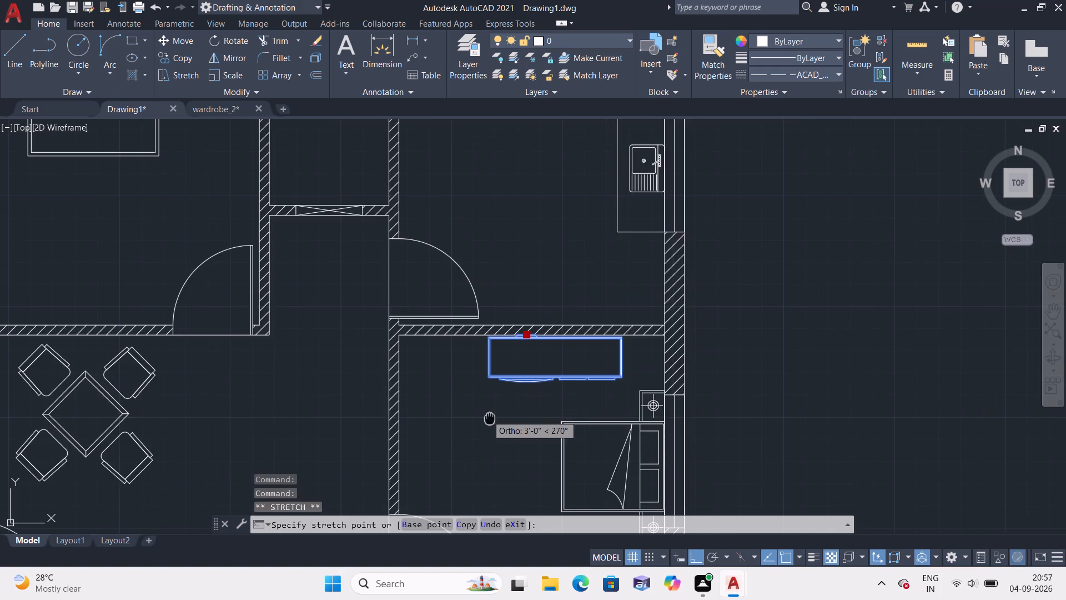
middle_drag(507, 378, 640, 146)
scroll(604, 342, up, 3)
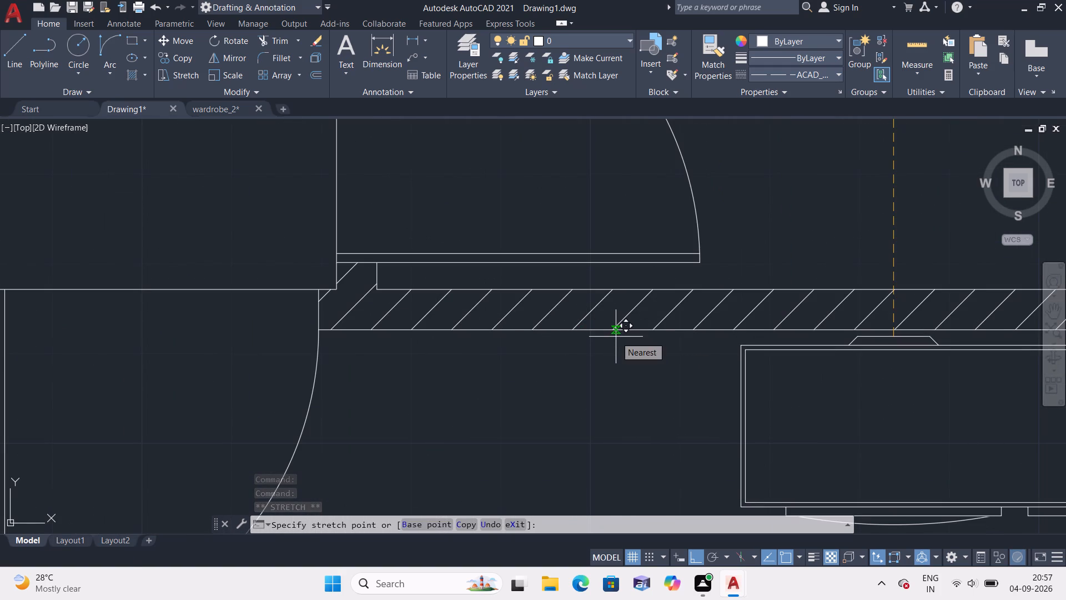
key(F8)
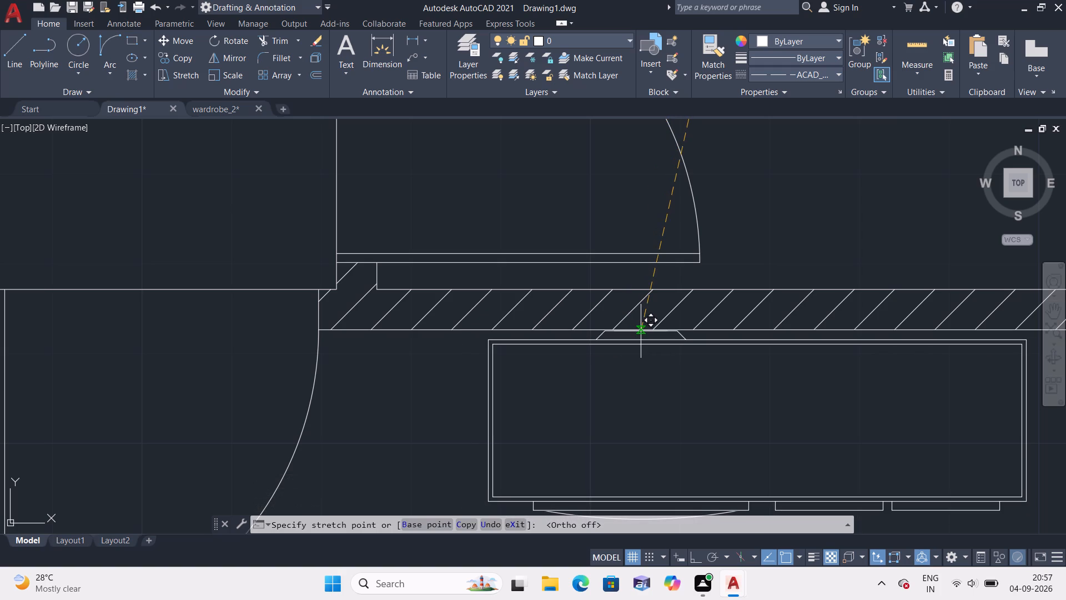
click(641, 331)
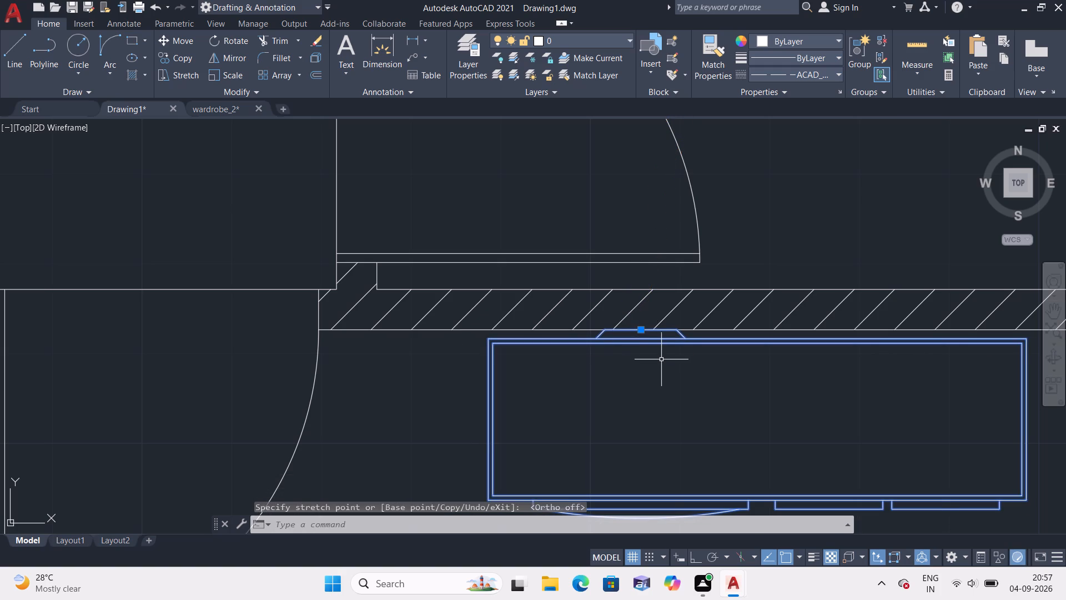
key(Escape)
scroll(658, 361, down, 2)
middle_drag(719, 404, 723, 342)
scroll(723, 342, down, 2)
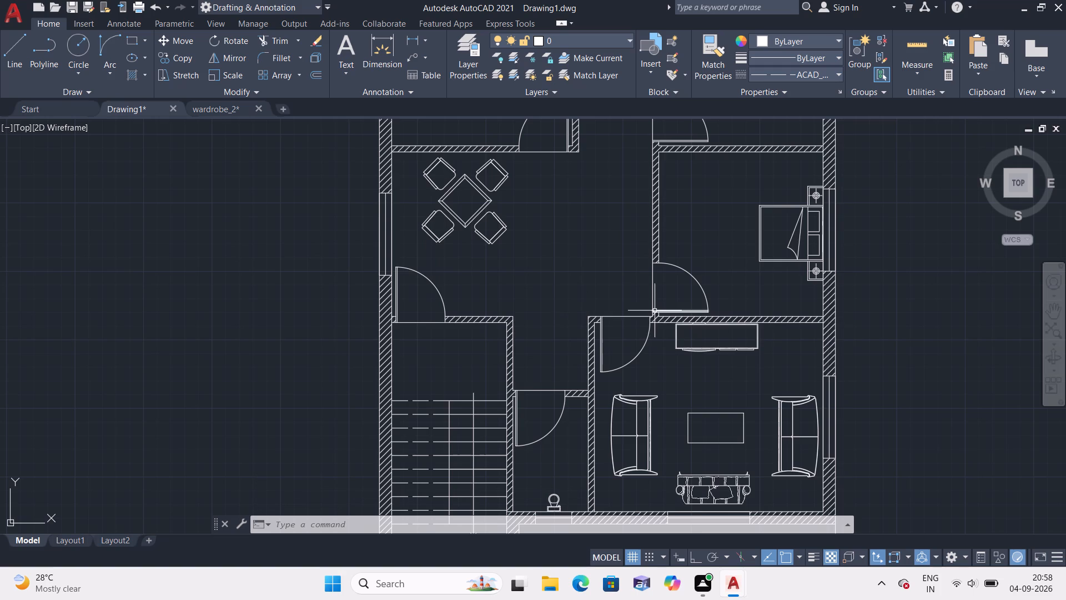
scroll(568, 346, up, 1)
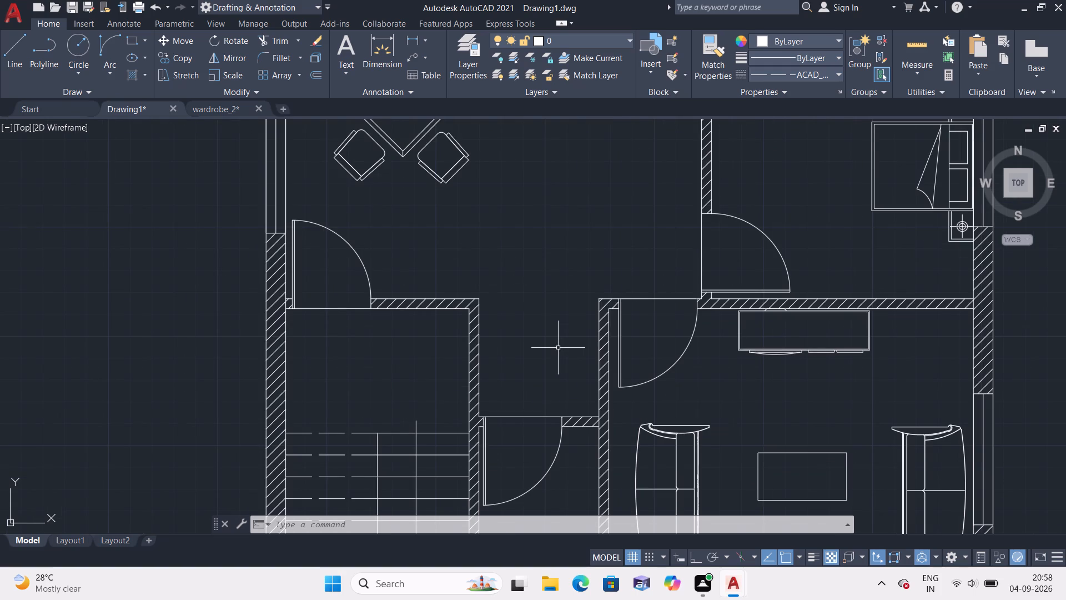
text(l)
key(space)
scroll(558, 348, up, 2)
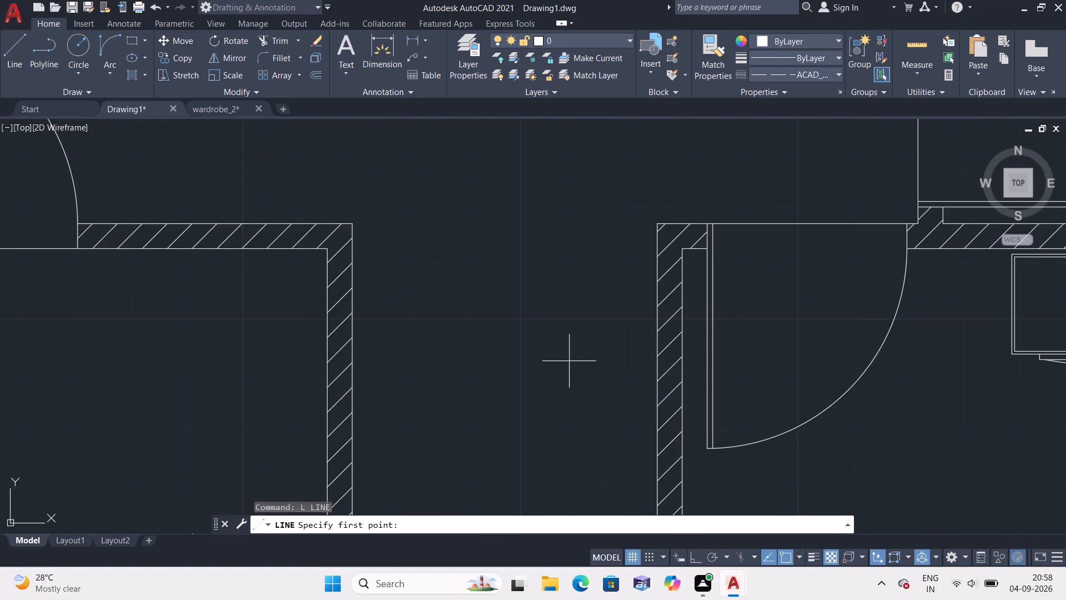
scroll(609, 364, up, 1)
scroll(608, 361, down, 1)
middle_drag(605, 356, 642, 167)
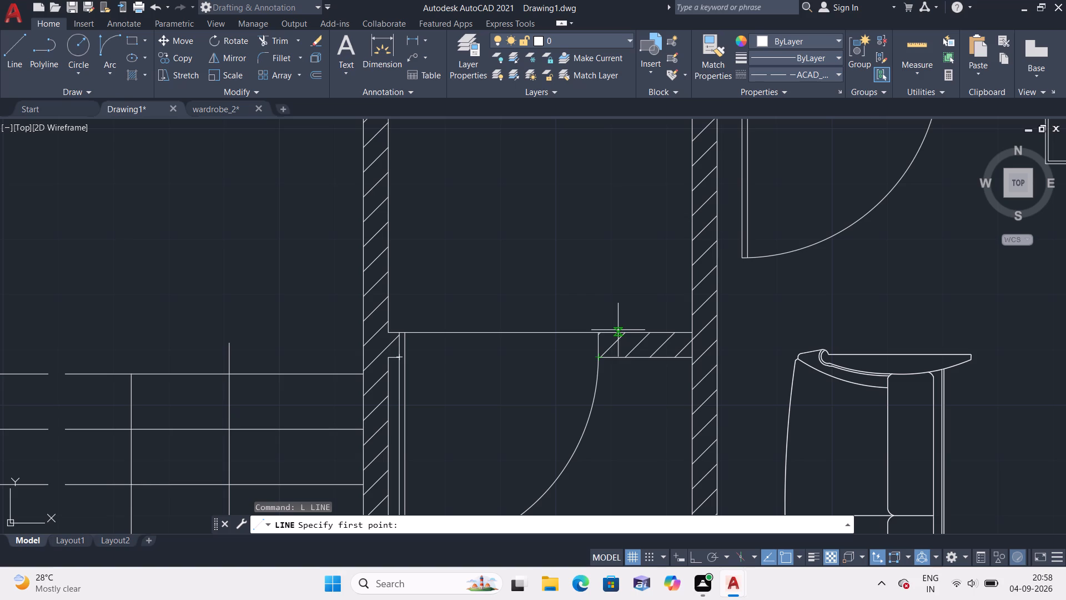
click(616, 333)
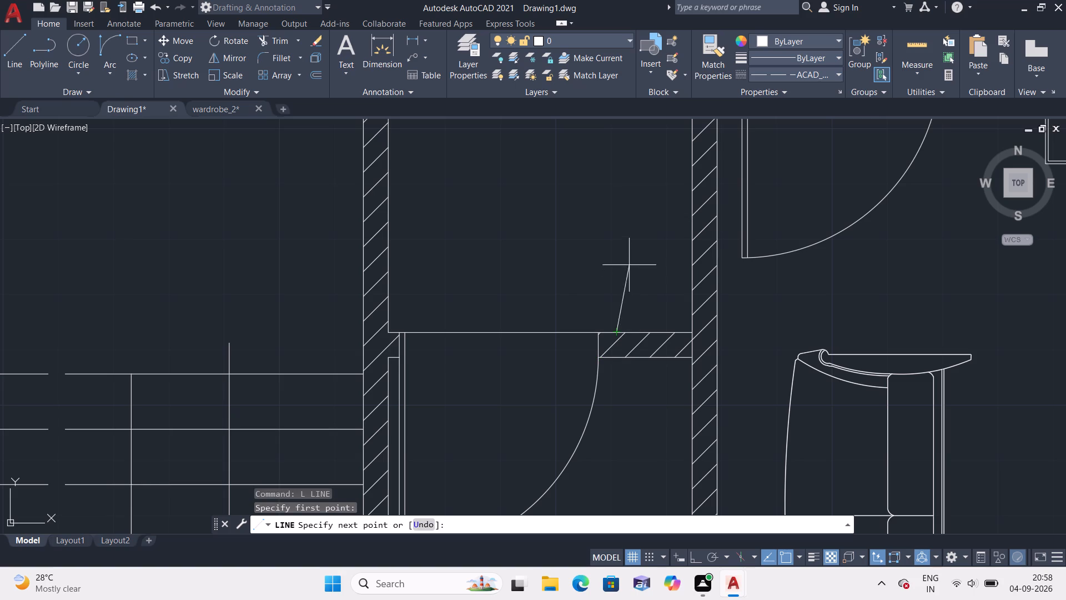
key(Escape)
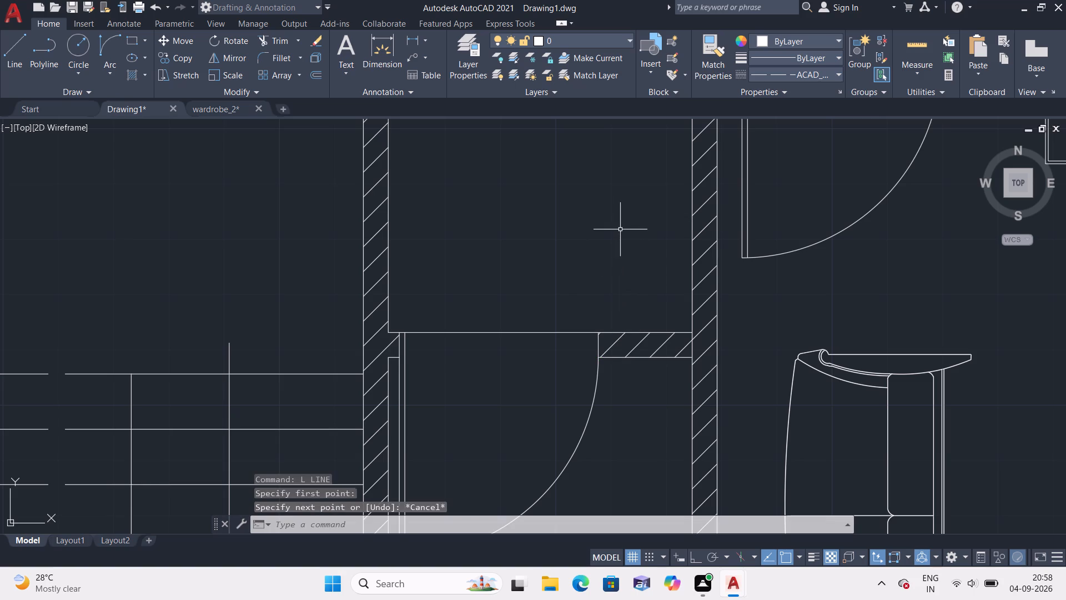
Set the linetype to ByLayer and draw two perpendicular lines boxing off the southeast corner of the recess north of the toilet.
click(833, 77)
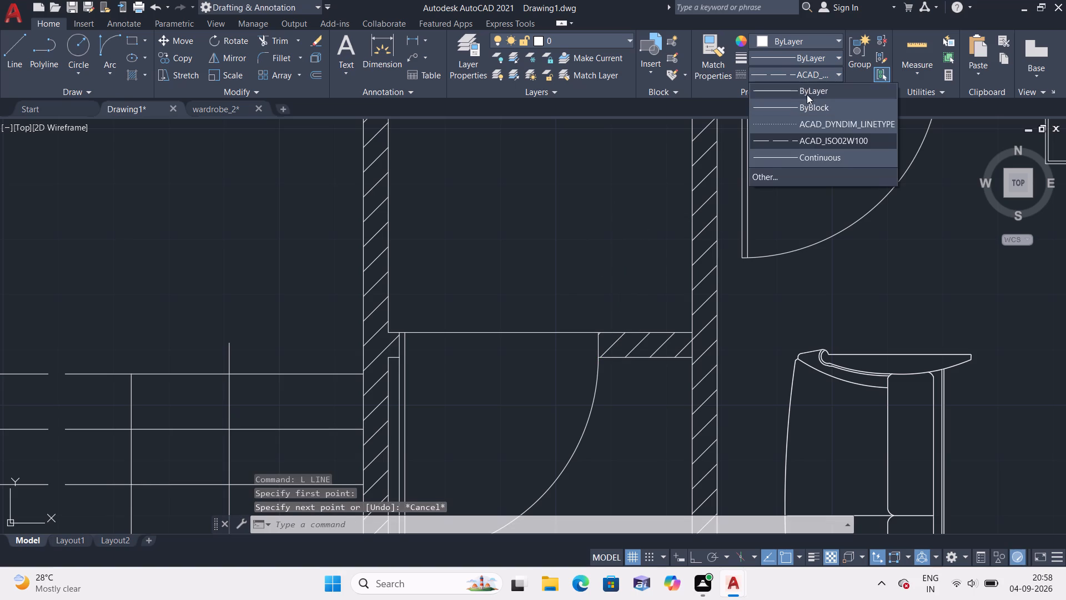
click(807, 92)
text(l)
key(space)
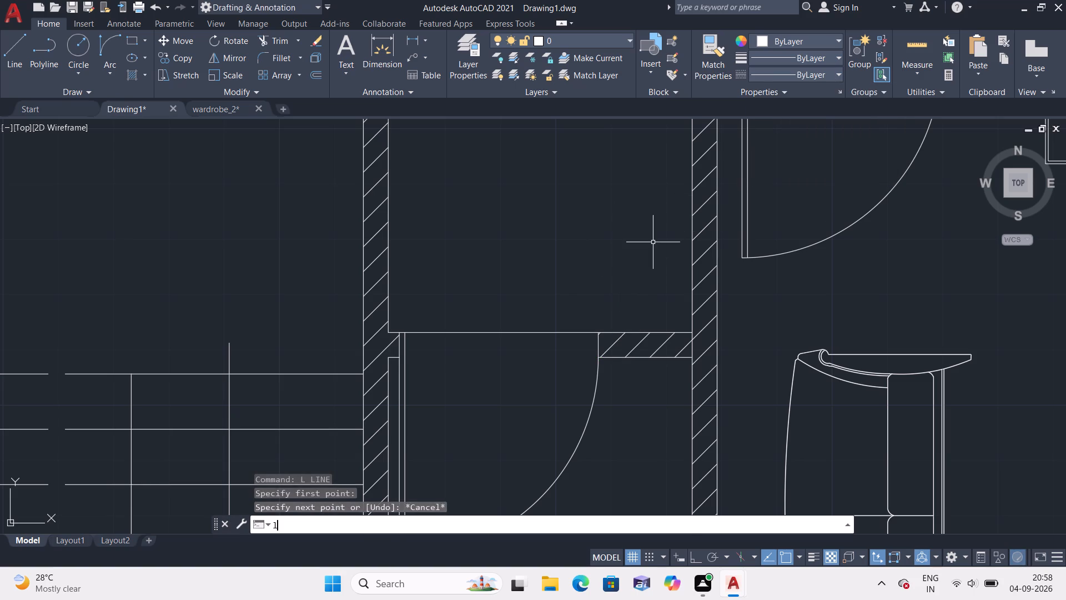
click(615, 331)
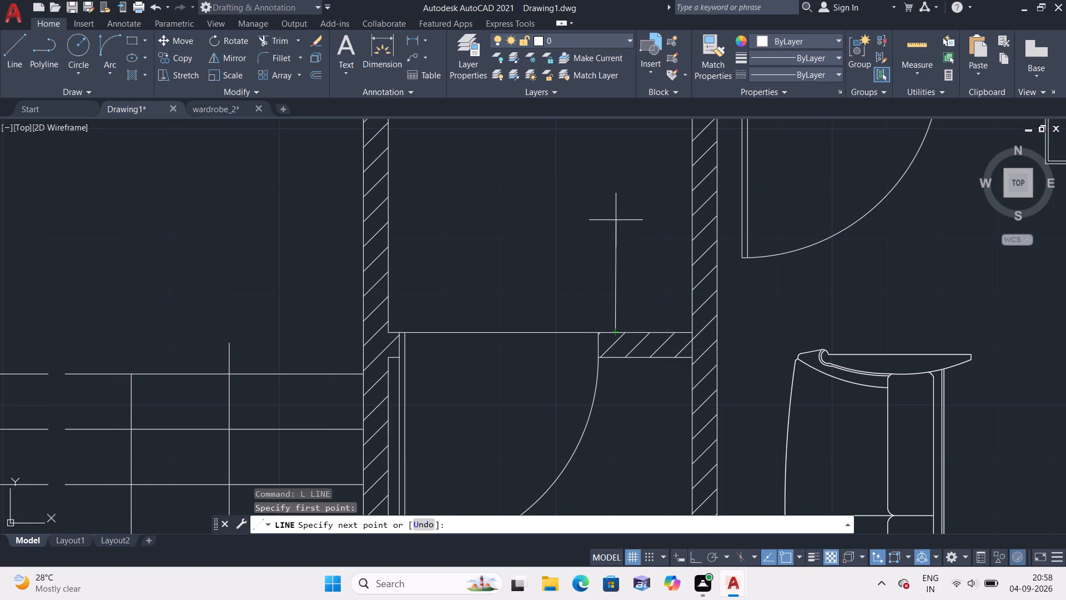
key(F8)
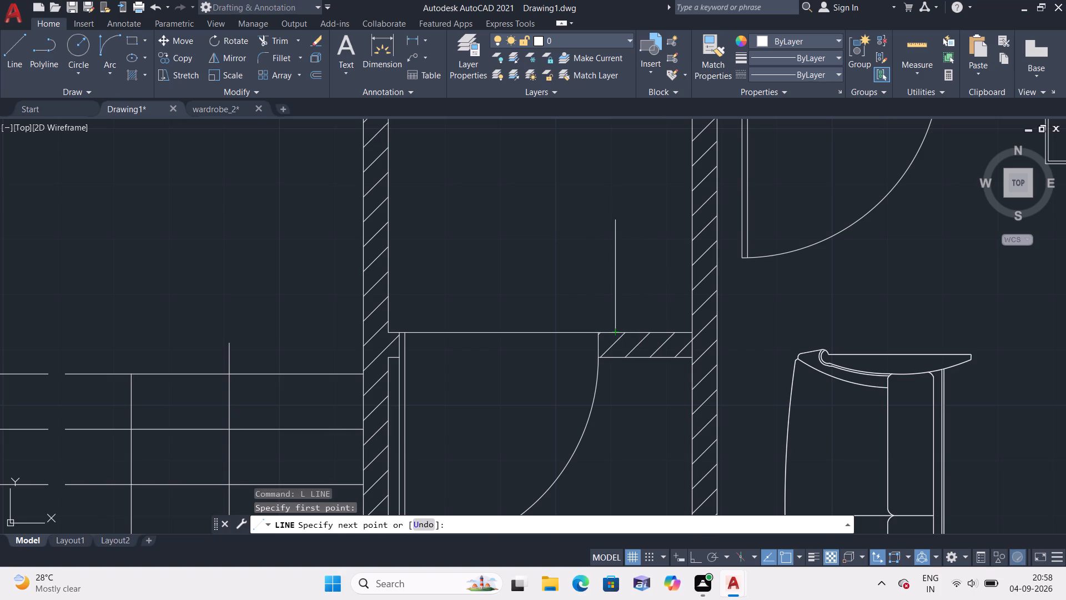
click(616, 220)
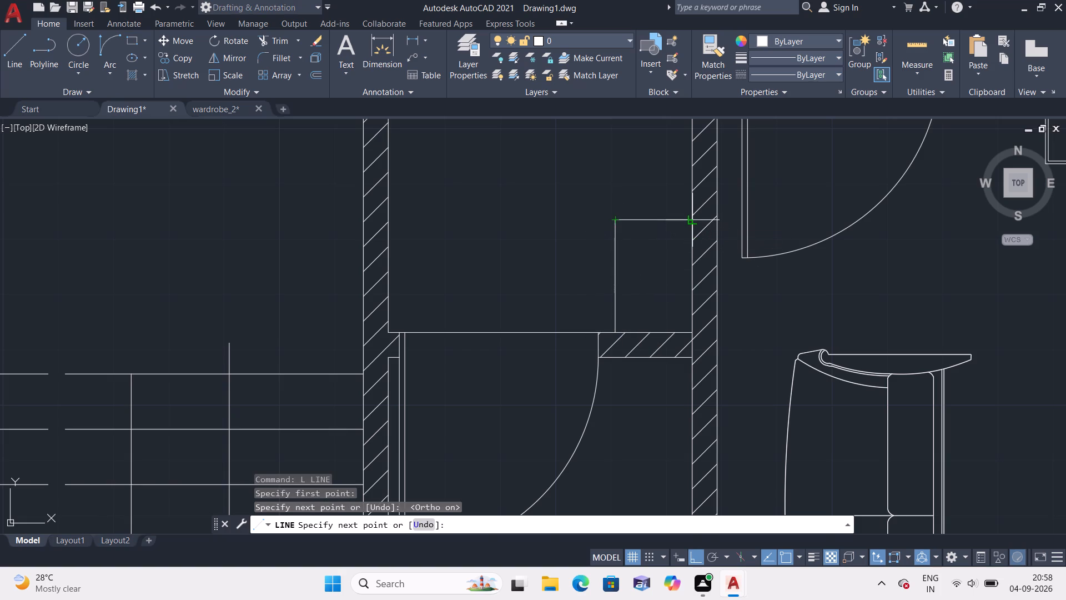
click(693, 223)
key(Escape)
scroll(646, 253, up, 2)
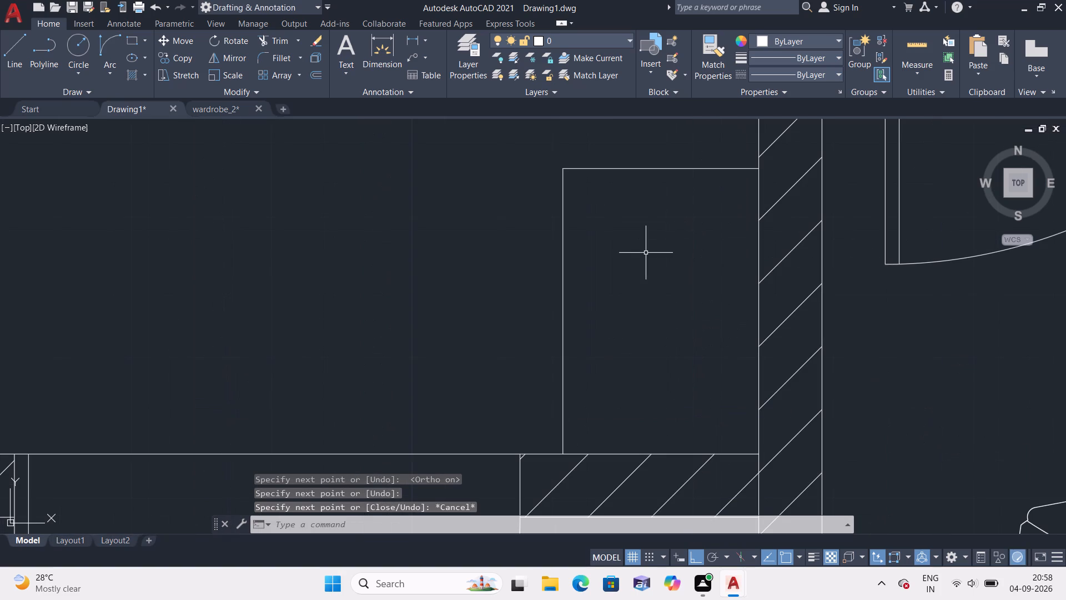
Add a multiline text label "BEDROOM1" with "11'-0"X12'-0"" beneath it, in the empty space west of the plan.
scroll(641, 254, down, 3)
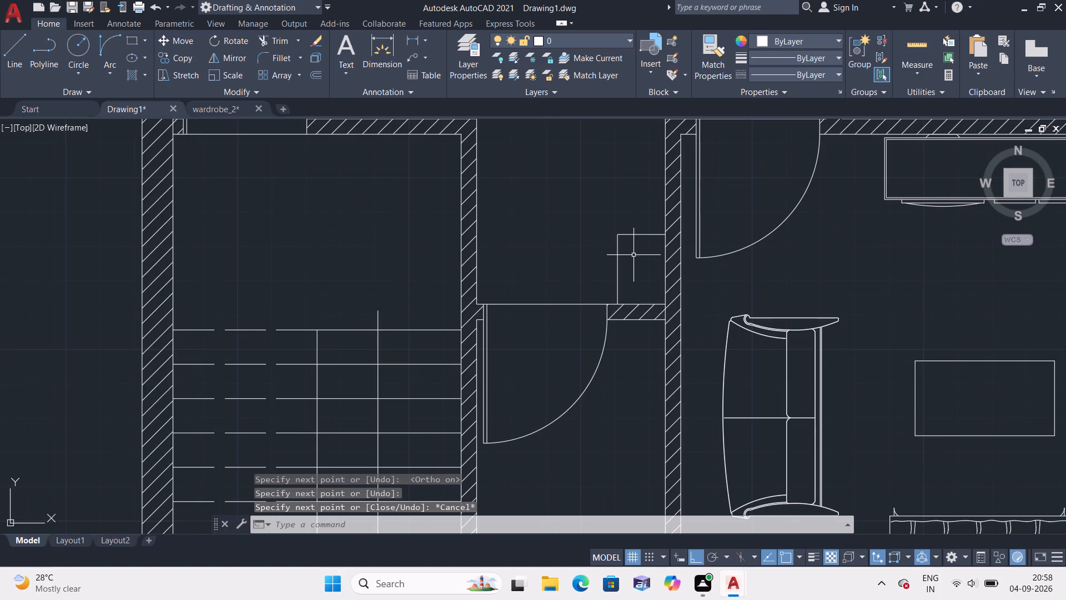
scroll(633, 254, down, 4)
key(m)
key(t)
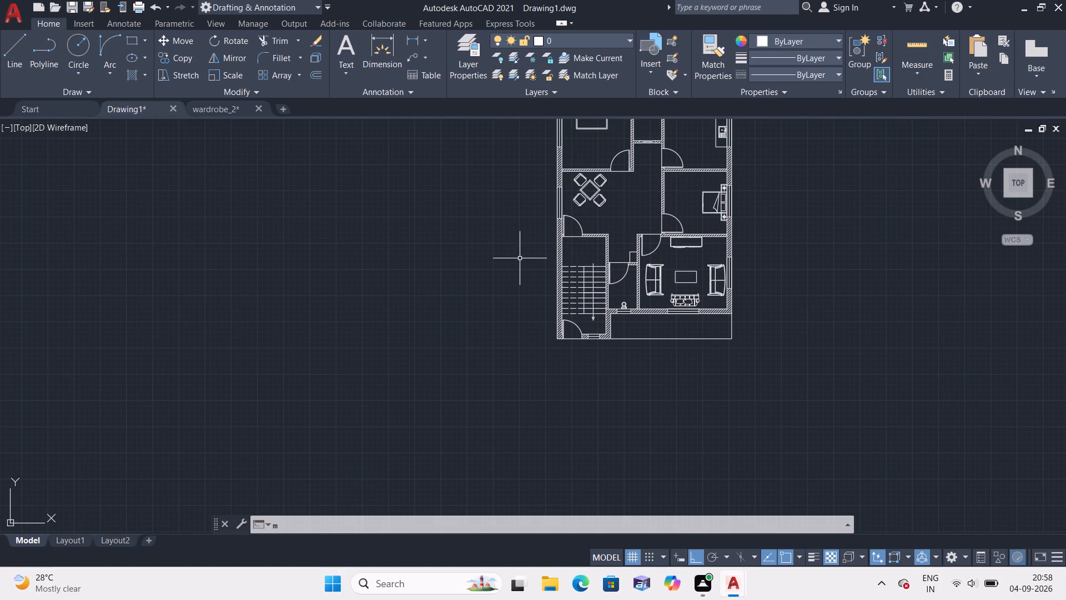
key(space)
double_click(433, 244)
click(433, 244)
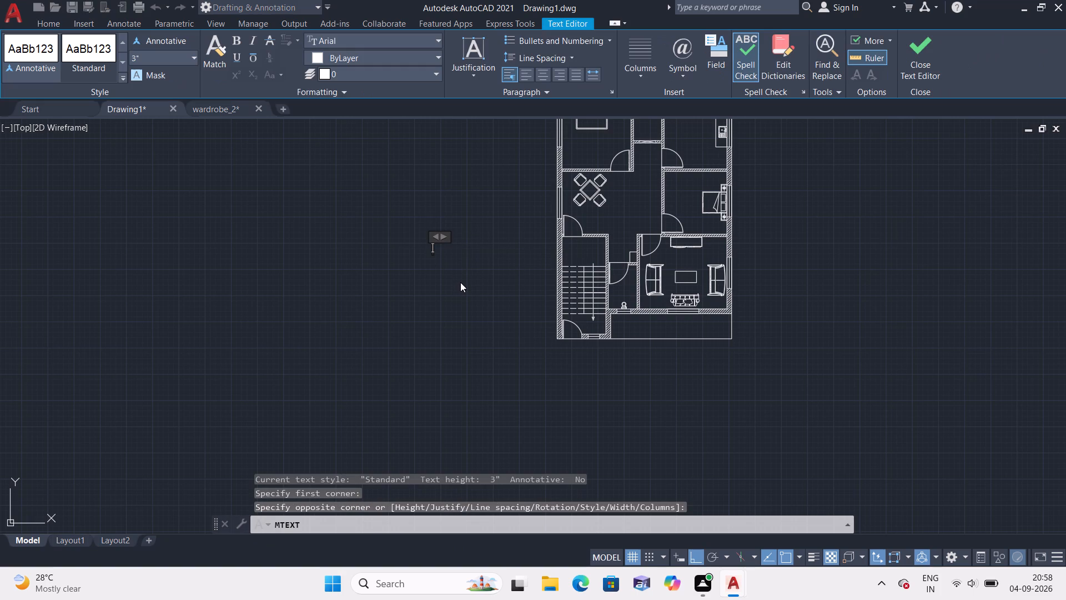
key(b)
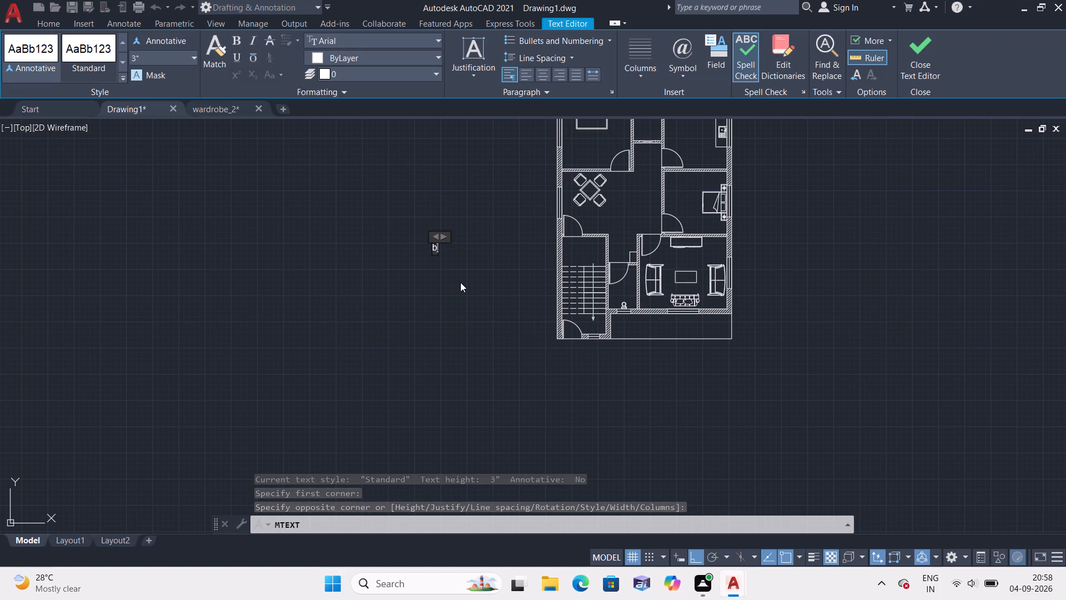
key(BackSpace)
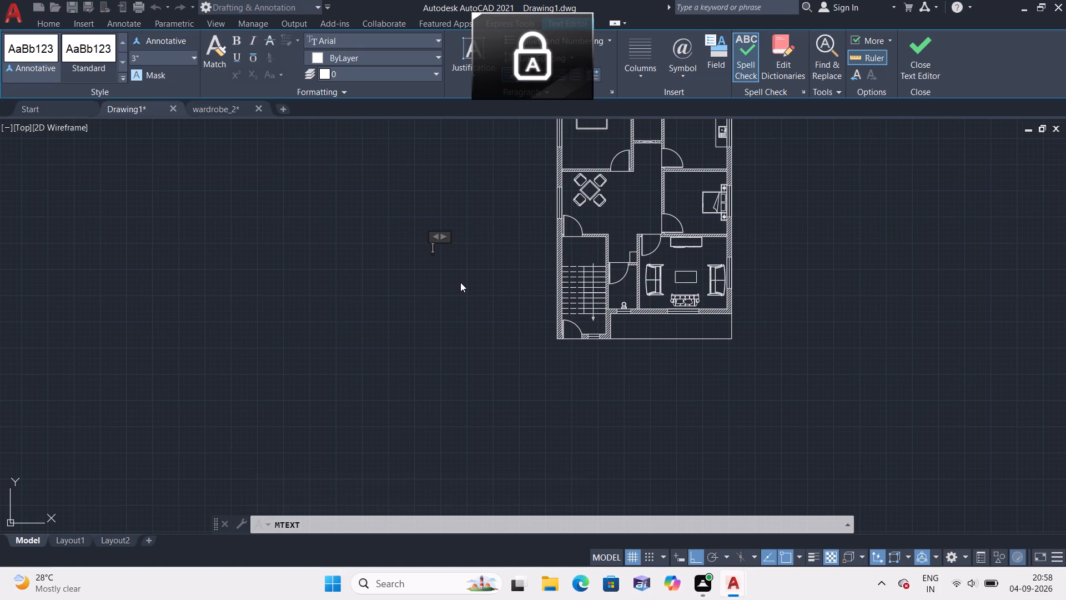
text(BEDROO)
text(M1)
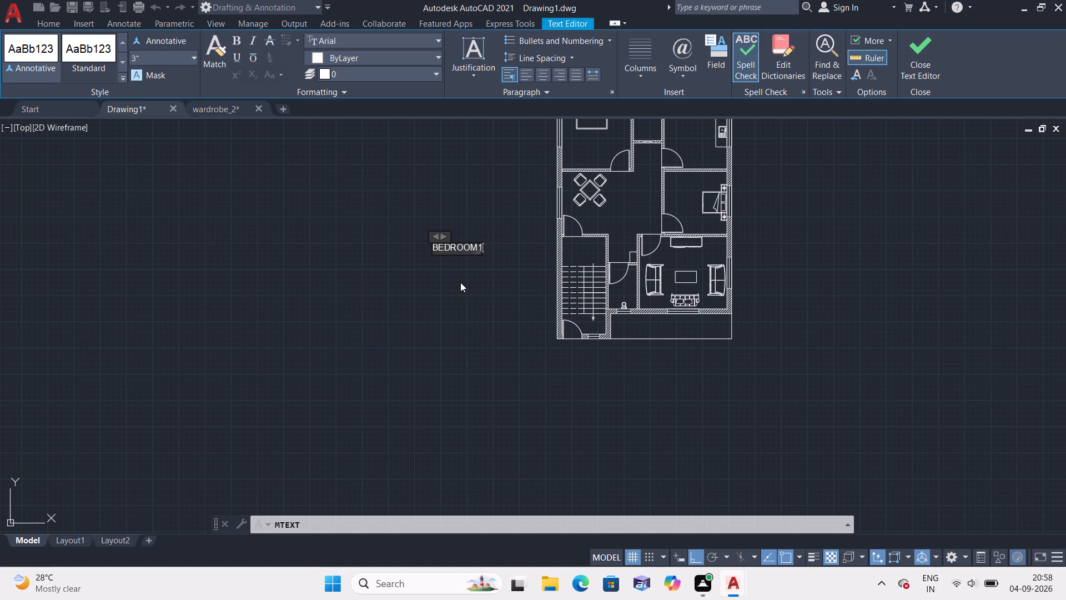
key(Return)
text(11'-0")
text(X12)
key(apostrophe)
text(-0")
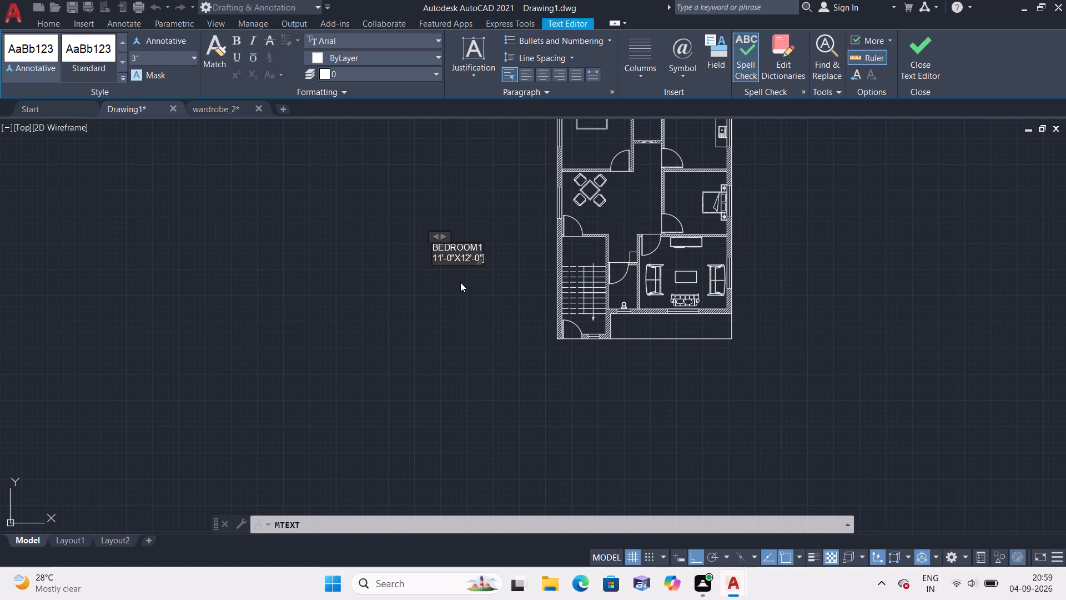
click(470, 294)
Add a multiline text label "PUJA" with "4'-6"X7'-6"" beneath it, just east of the BEDROOM1 label.
scroll(454, 259, up, 2)
scroll(426, 218, up, 3)
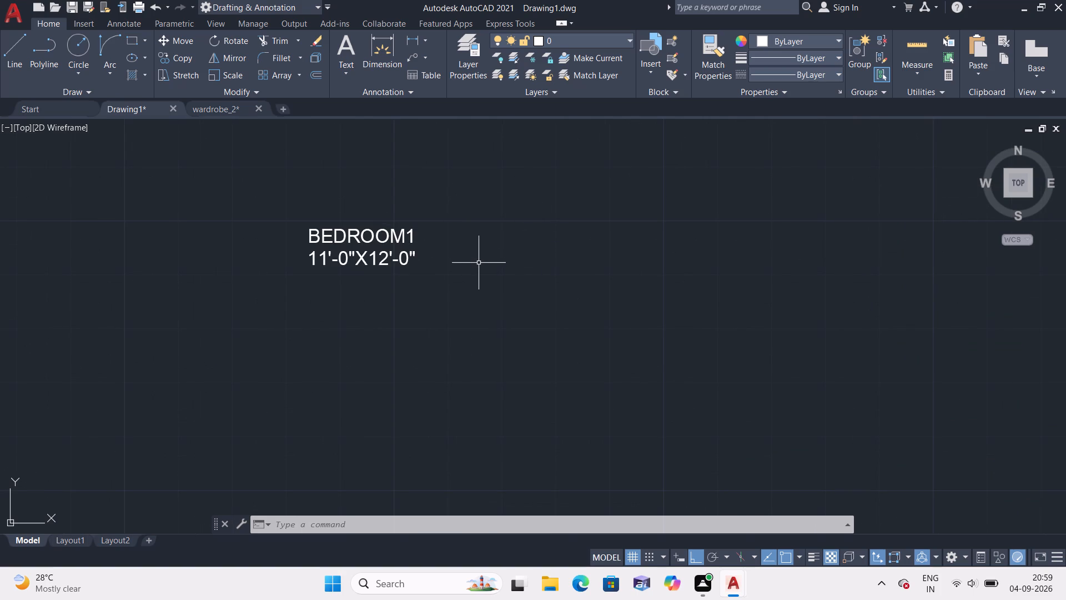
key(space)
click(525, 251)
click(525, 251)
click(555, 264)
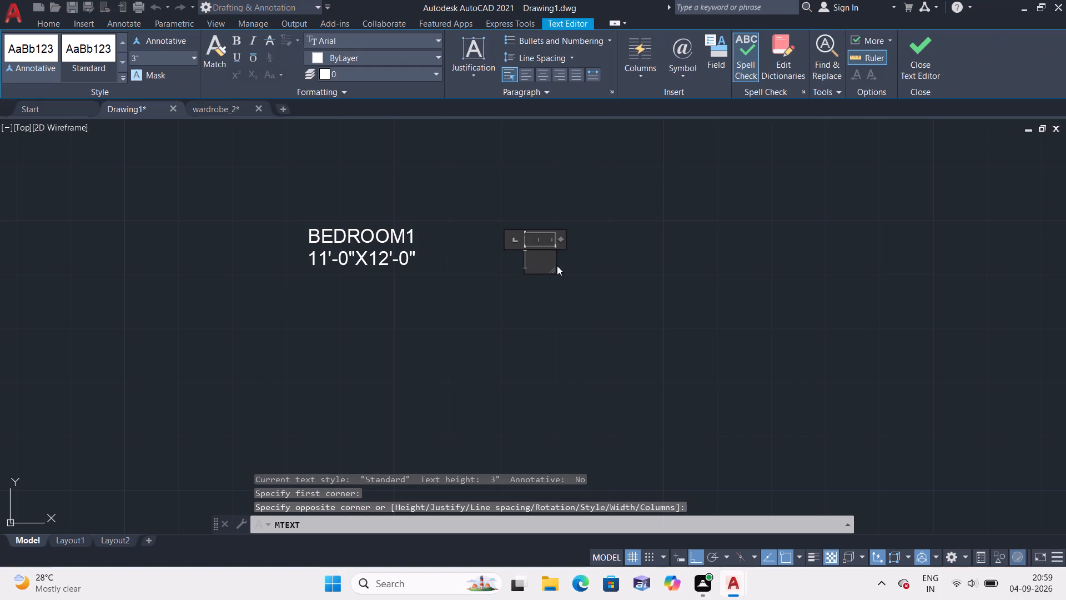
text(PUJA)
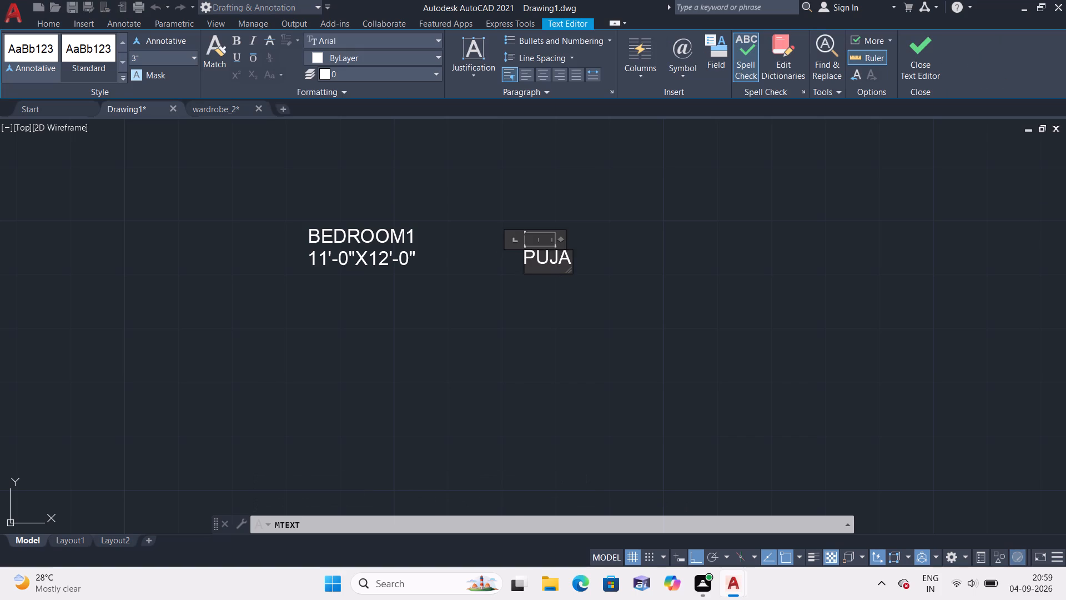
key(Return)
key(4)
text('-)
text(6")
text(X7)
key(apostrophe)
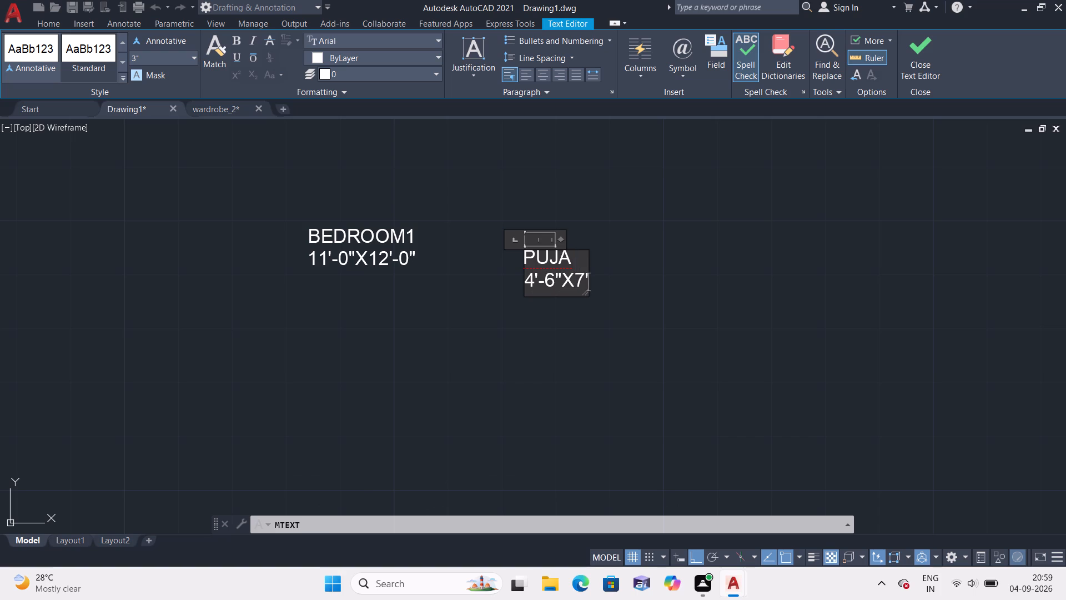
text(-6")
click(669, 265)
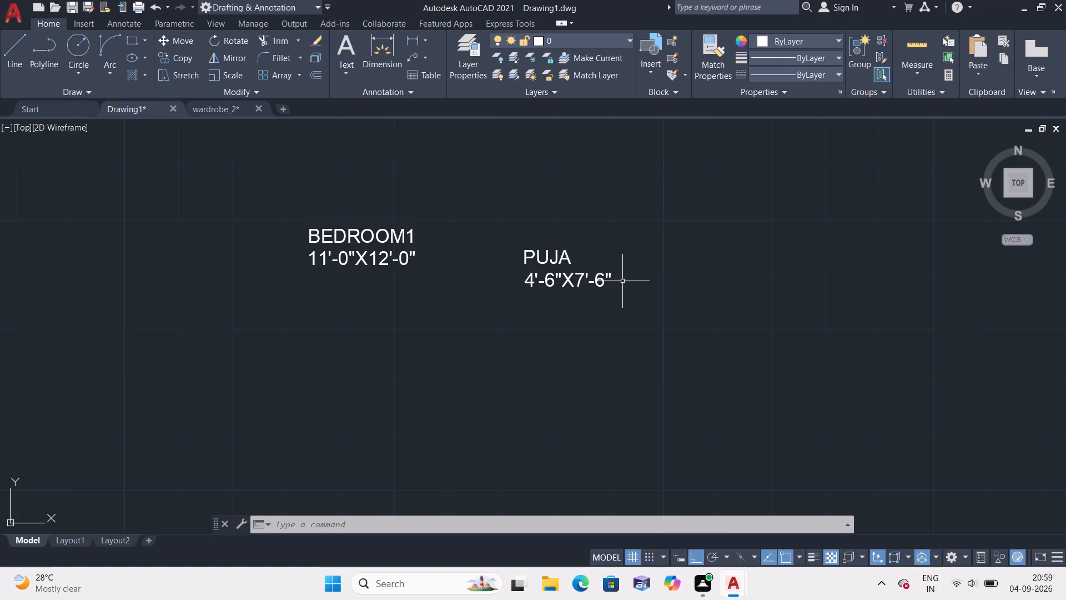
scroll(633, 283, down, 2)
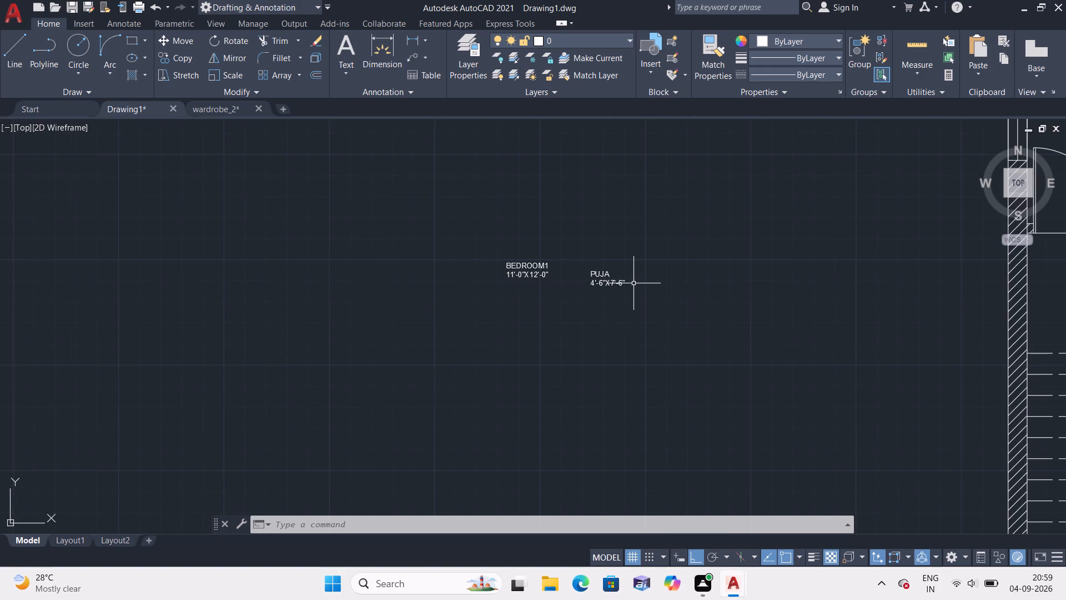
Add a multiline text label "KITCHEN" with "10'-0"X12'-0"" beneath it, just southeast of the PUJA label.
key(space)
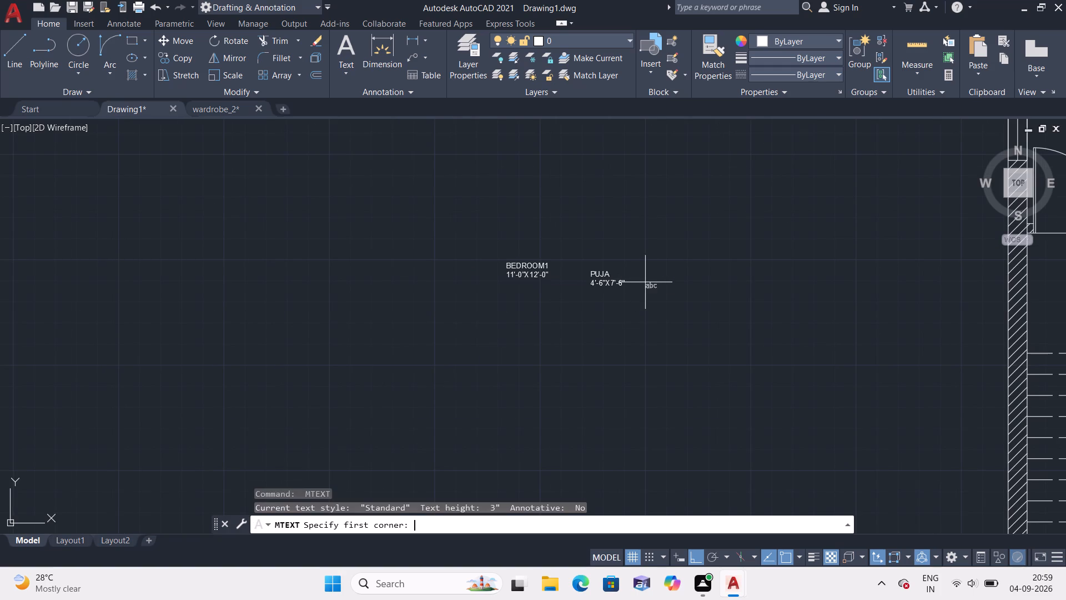
double_click(658, 291)
click(695, 327)
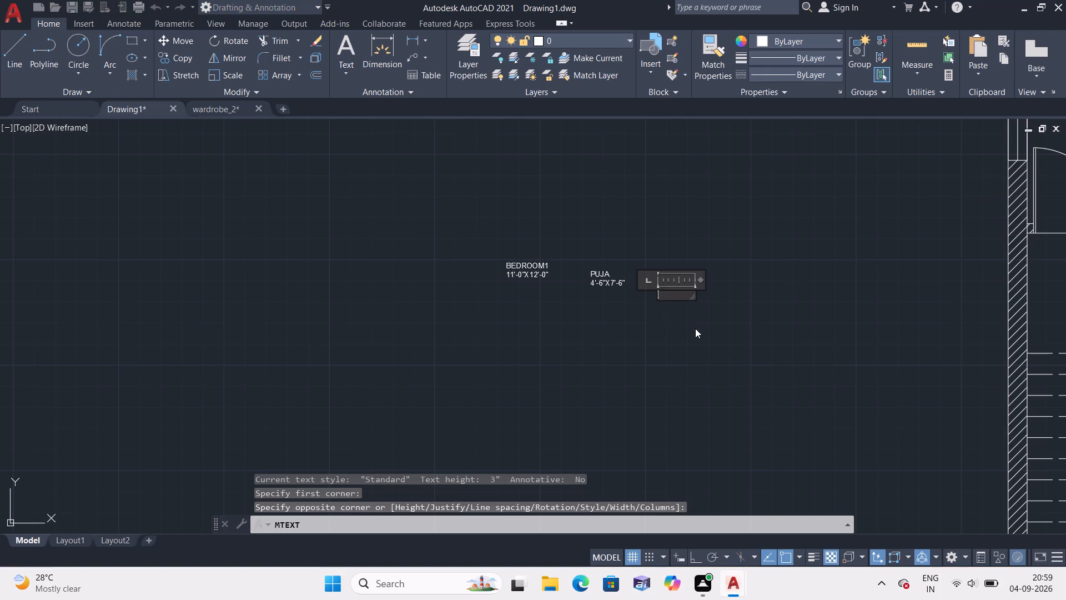
text(KITCHEN)
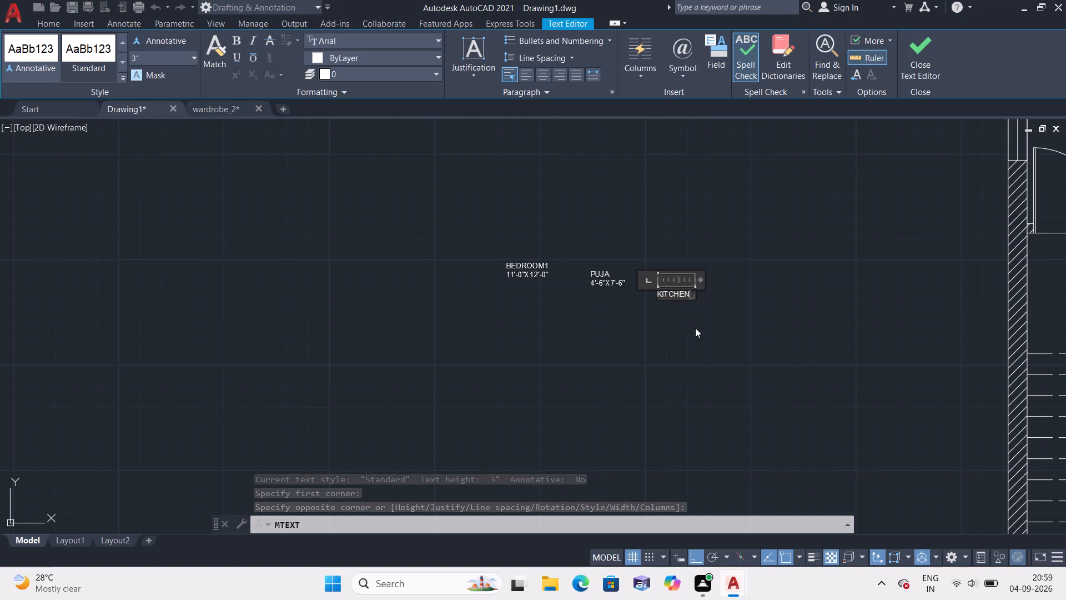
key(Return)
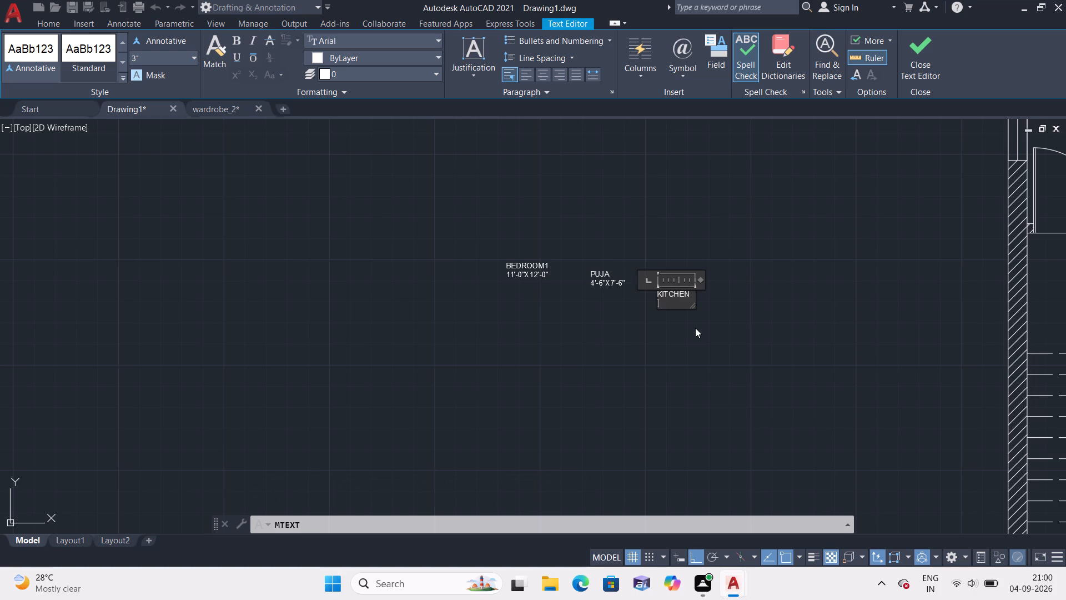
text(10'-)
text(0"X)
text(12'-0")
click(708, 310)
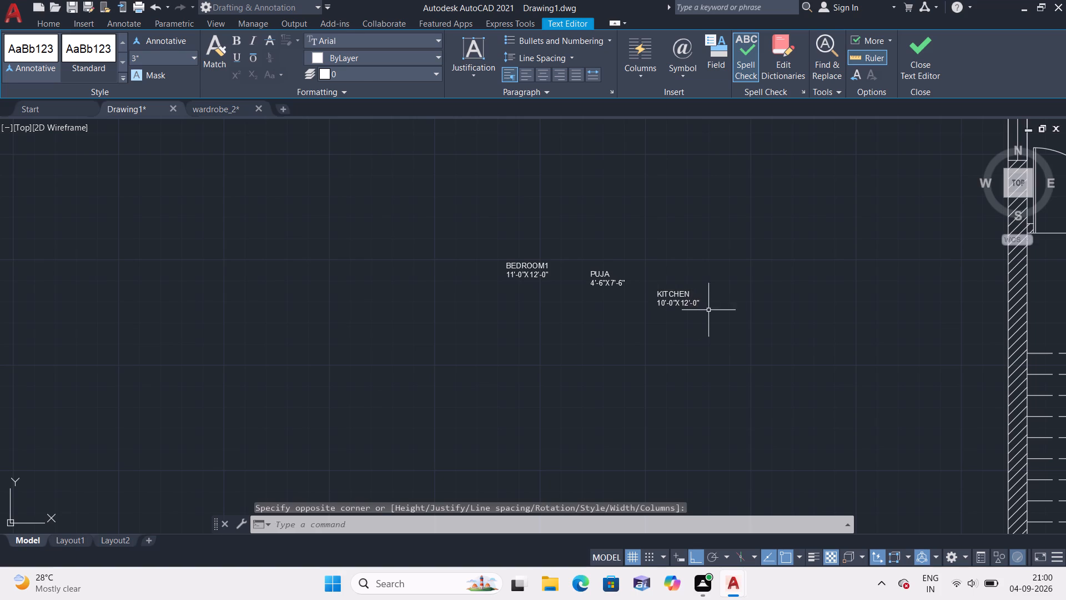
Add a multiline text label "BEDROOM2" with "10'-0"X12'-0"" beneath it, north of the KITCHEN label.
key(space)
double_click(662, 229)
click(722, 241)
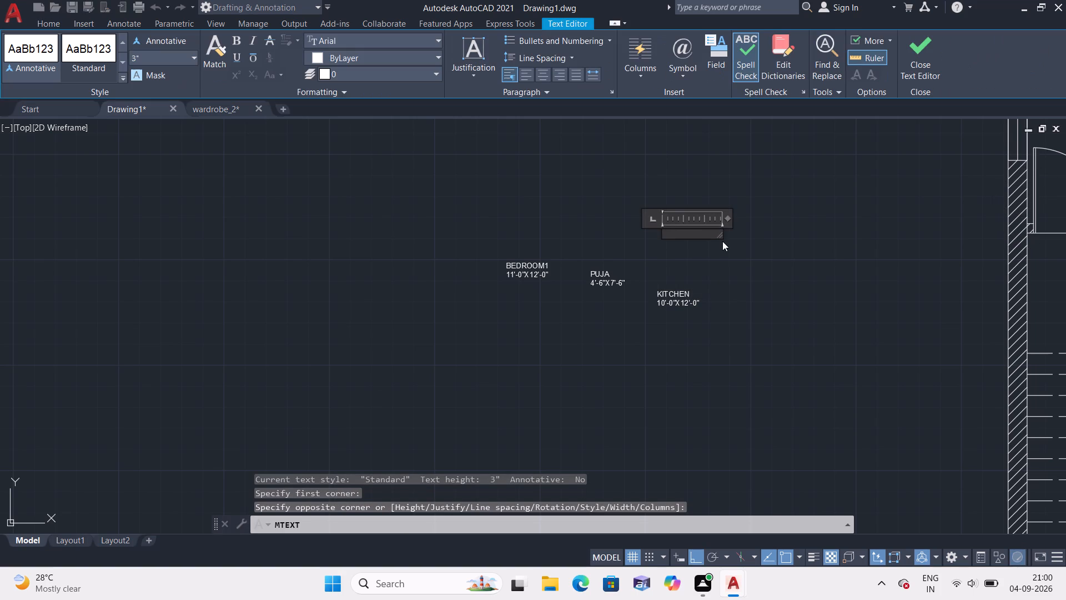
text(BEDROOM2)
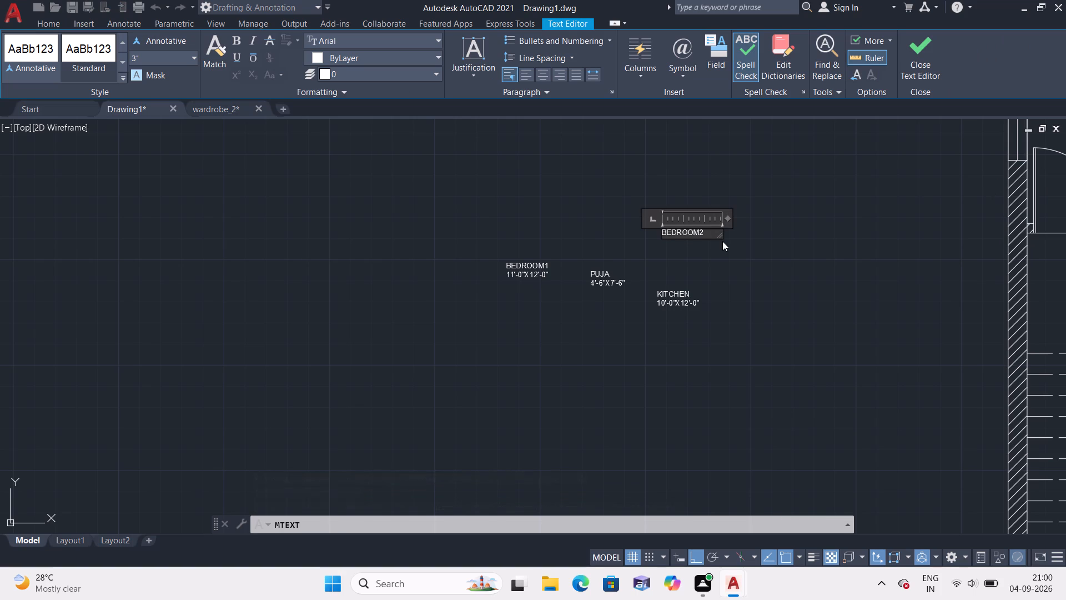
key(Return)
text(10)
text('-0")
key(x)
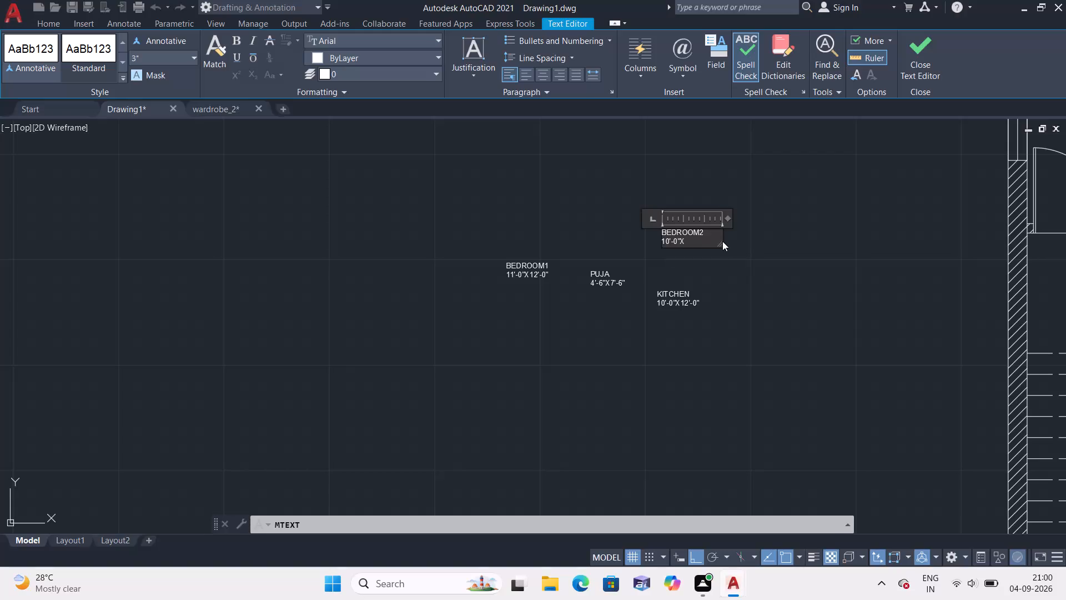
text(12'-0")
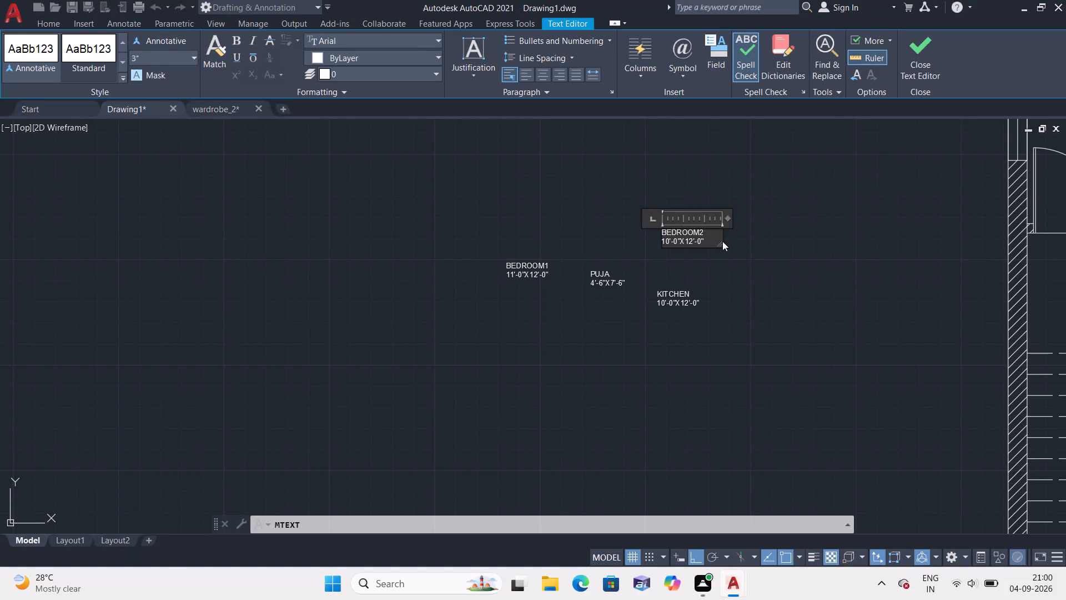
click(722, 241)
click(722, 259)
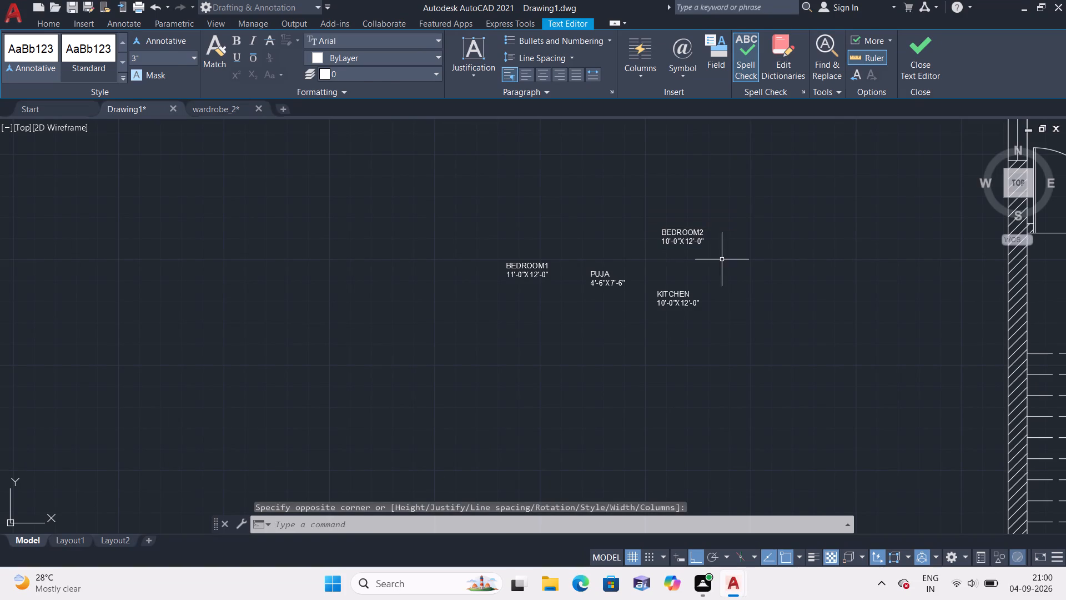
Edit the BEDROOM2 label so its dimension line reads "10'-0"X10'-0"".
scroll(699, 261, up, 1)
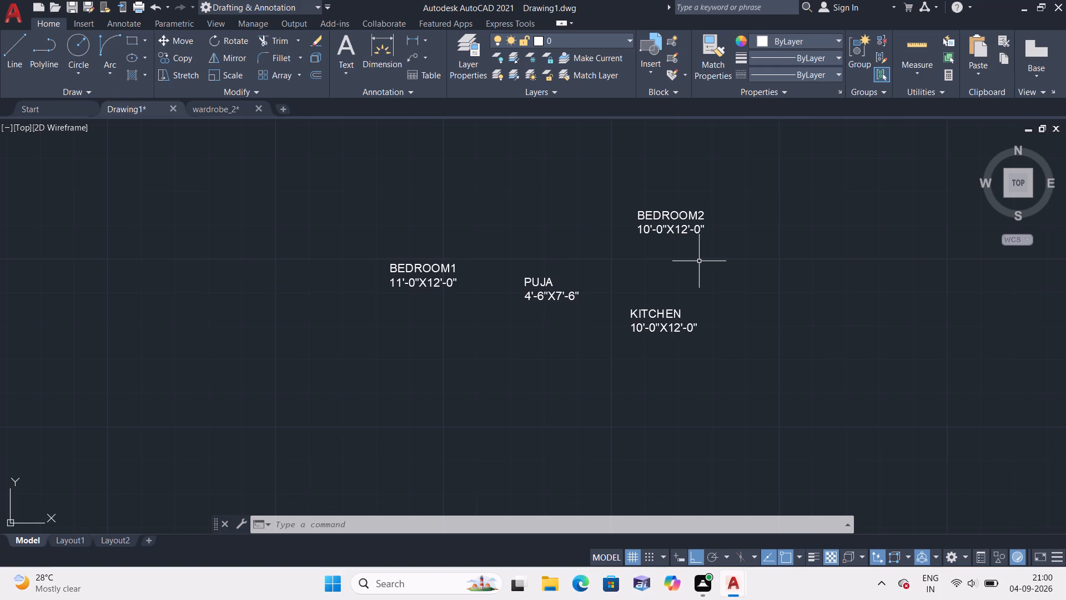
click(693, 228)
right_click(763, 256)
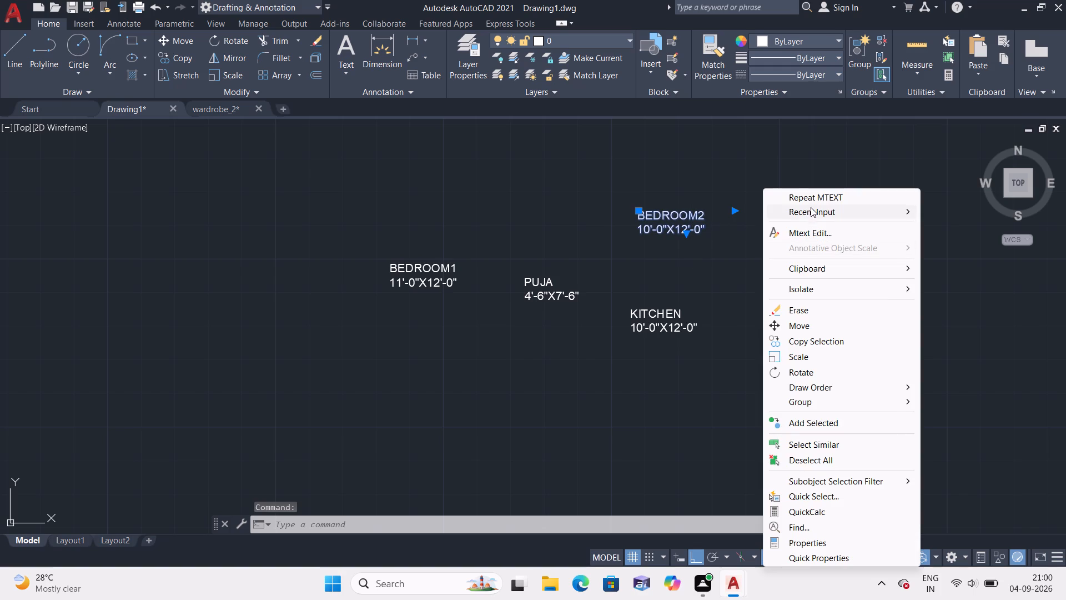
click(814, 232)
scroll(773, 235, up, 2)
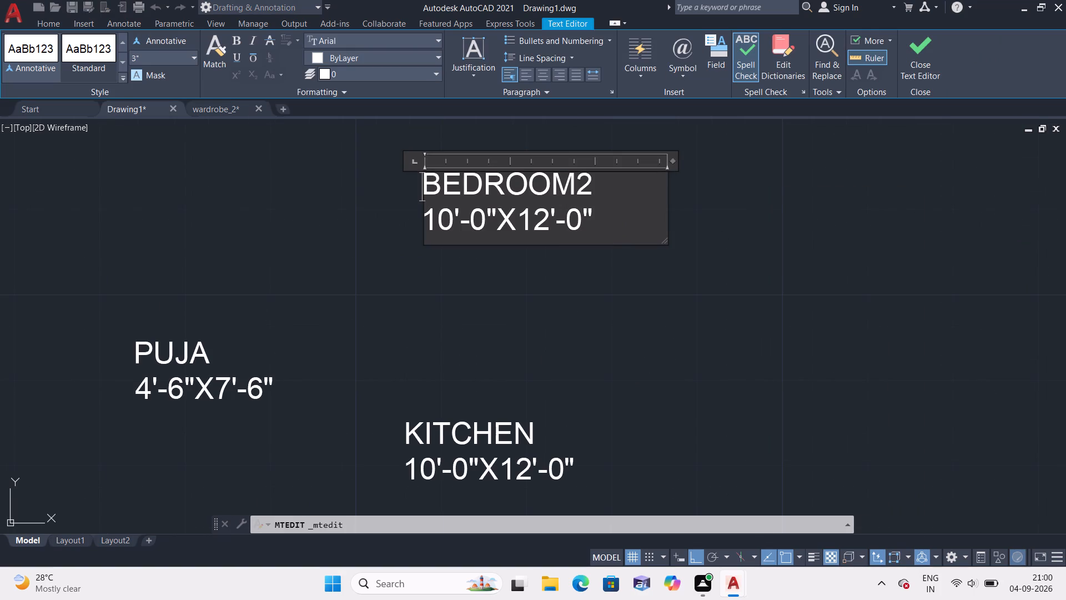
click(550, 224)
key(BackSpace)
key(0)
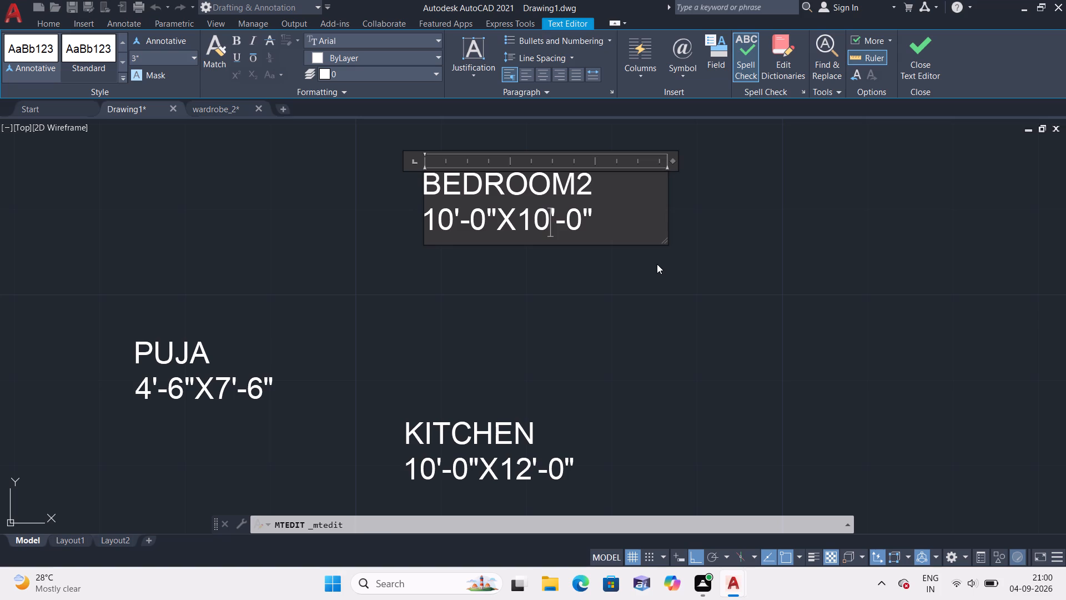
click(658, 283)
scroll(658, 284, down, 1)
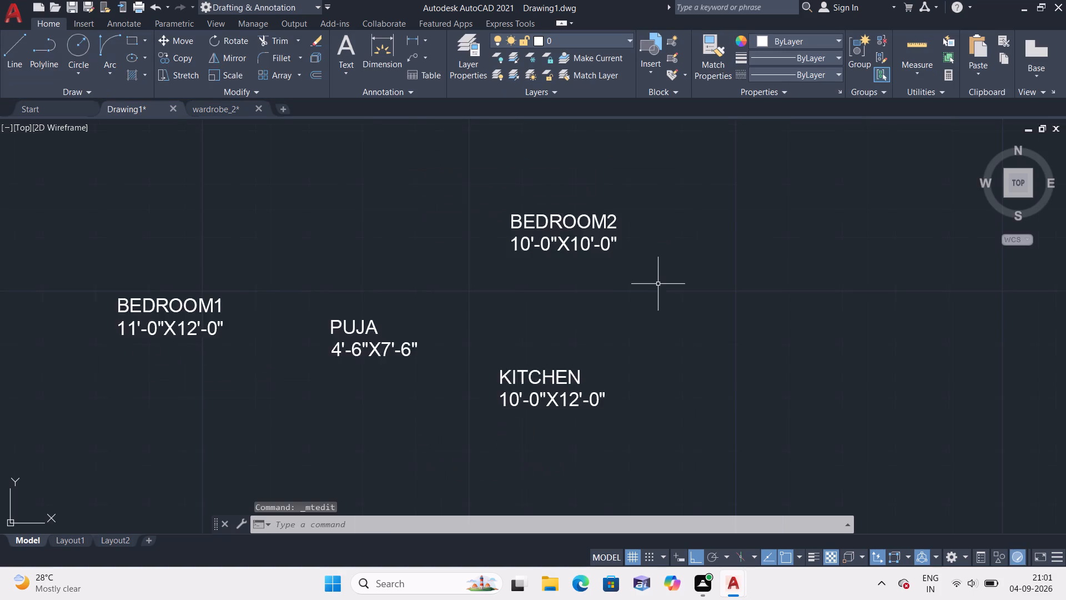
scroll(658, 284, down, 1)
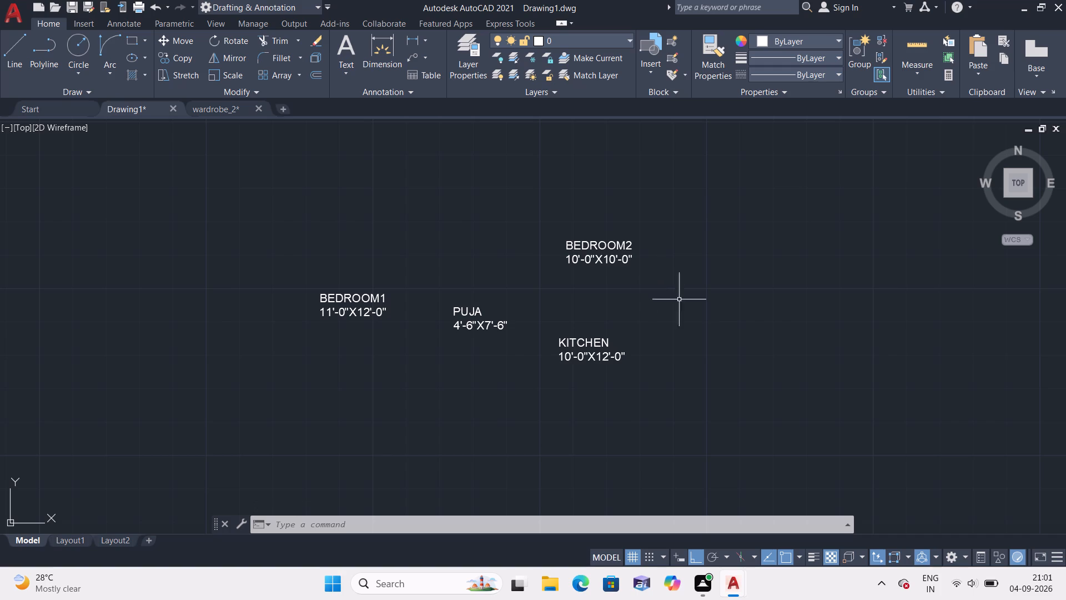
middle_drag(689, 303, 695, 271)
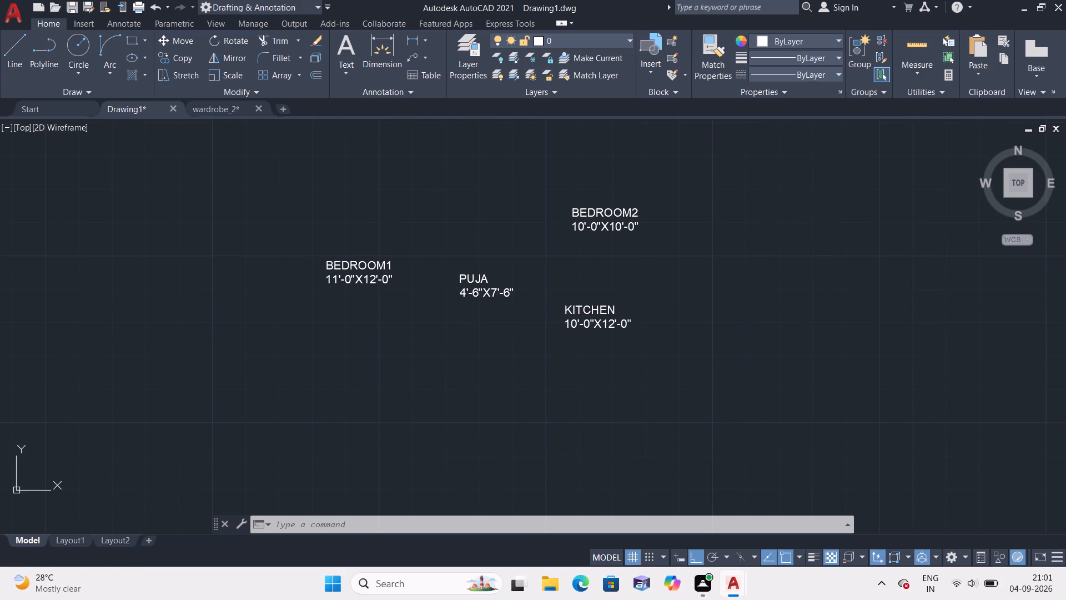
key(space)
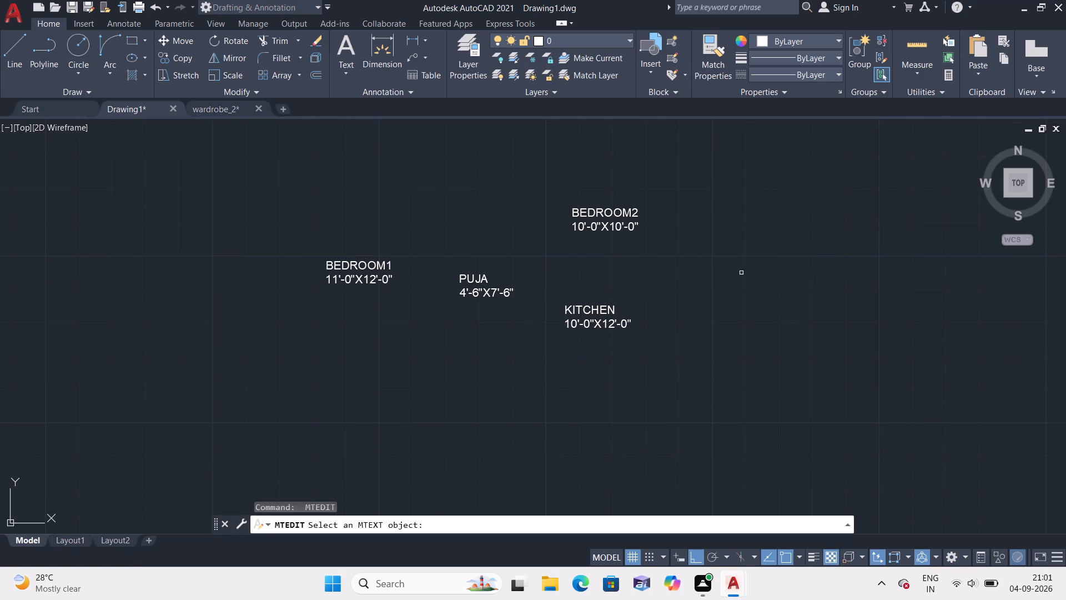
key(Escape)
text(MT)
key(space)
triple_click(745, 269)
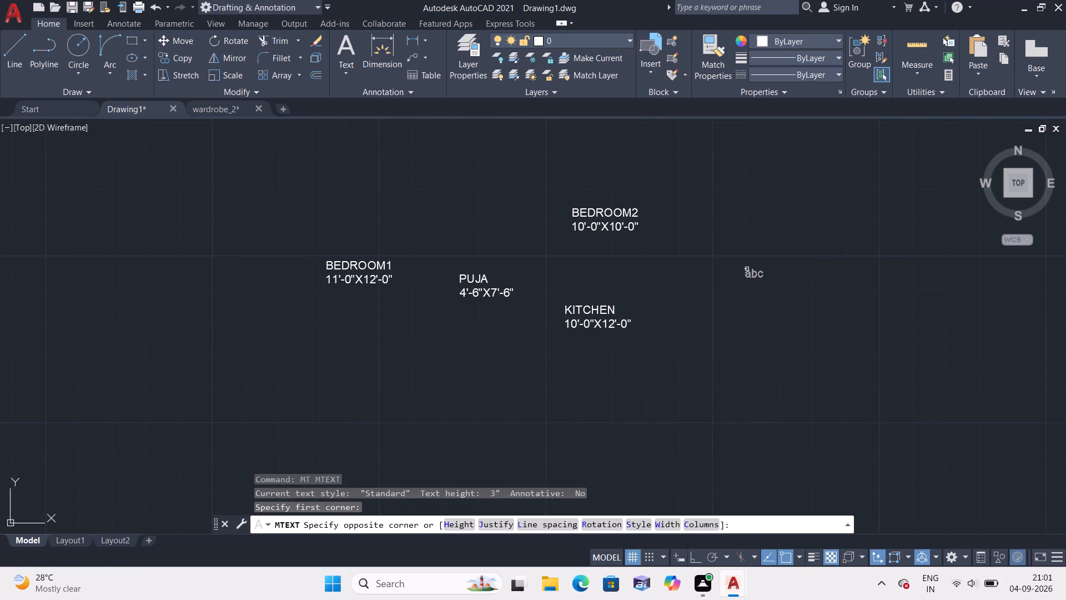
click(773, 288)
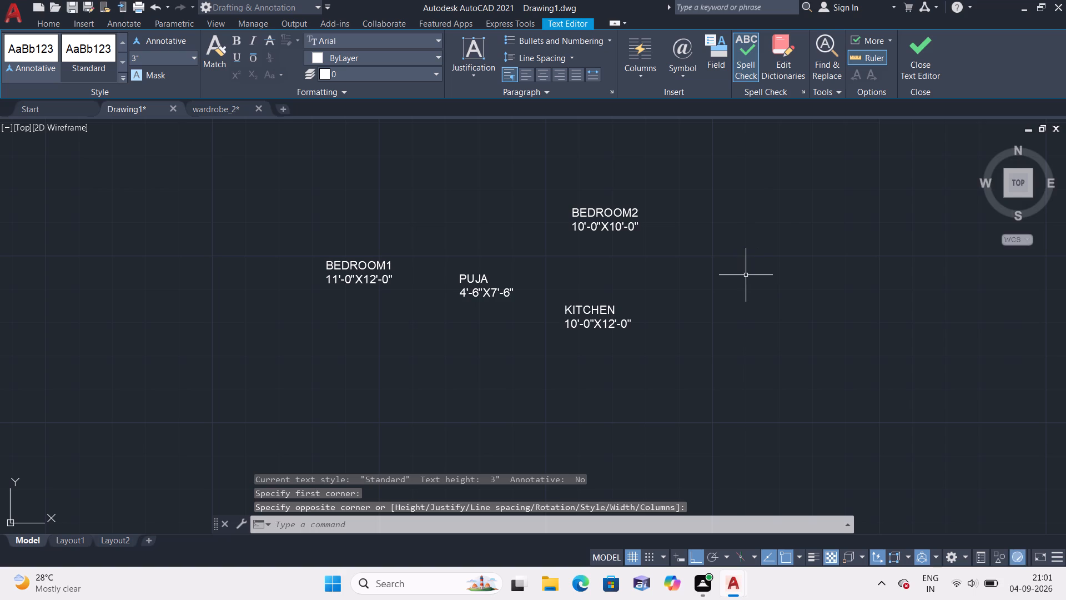
Add a multiline text label "DRAWINGHALL" with "13'-11"X11'-6"" beneath it, east of the BEDROOM2 and KITCHEN labels.
key(space)
click(735, 267)
click(767, 287)
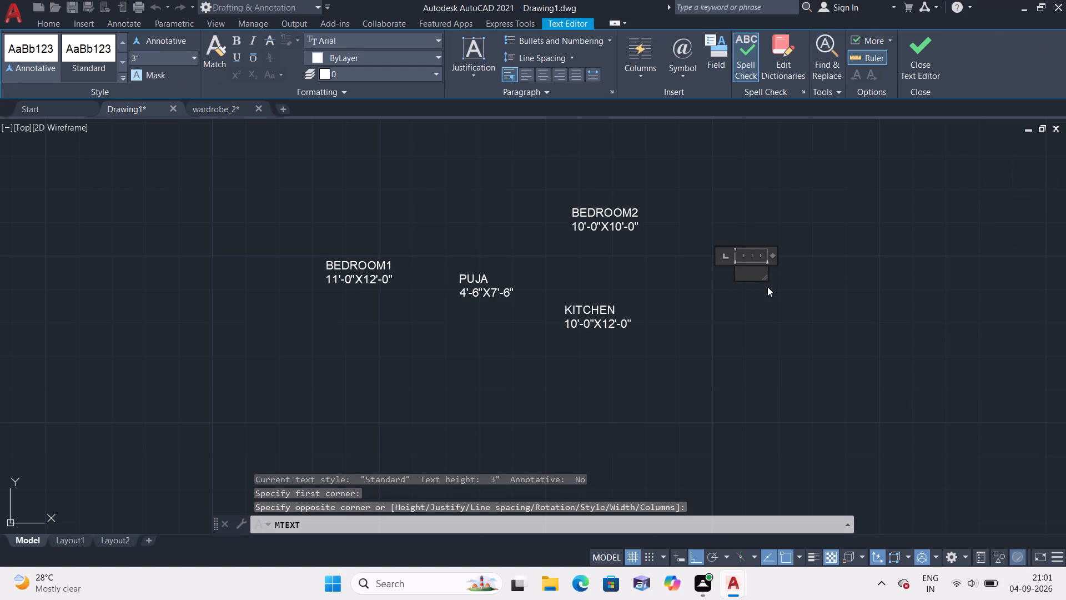
text(DRAWINGHALL)
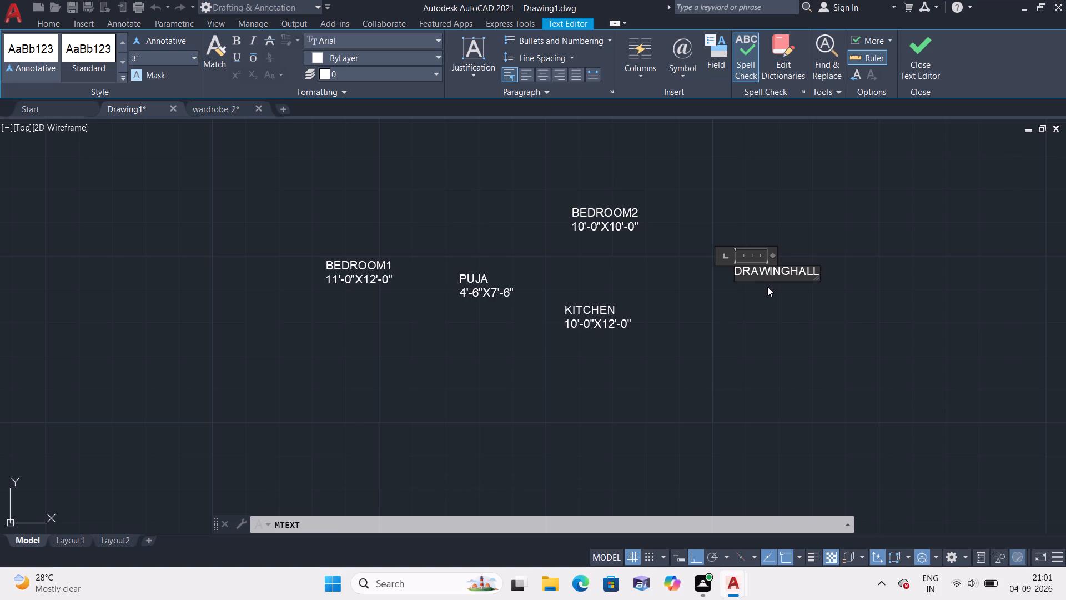
key(Return)
text(13')
text(-11"X)
text(11'-6")
click(777, 325)
Add a multiline text label "TOILET" with "4'-7"X7'-0"" beneath it, southeast of the DRAWINGHALL label.
scroll(778, 318, up, 2)
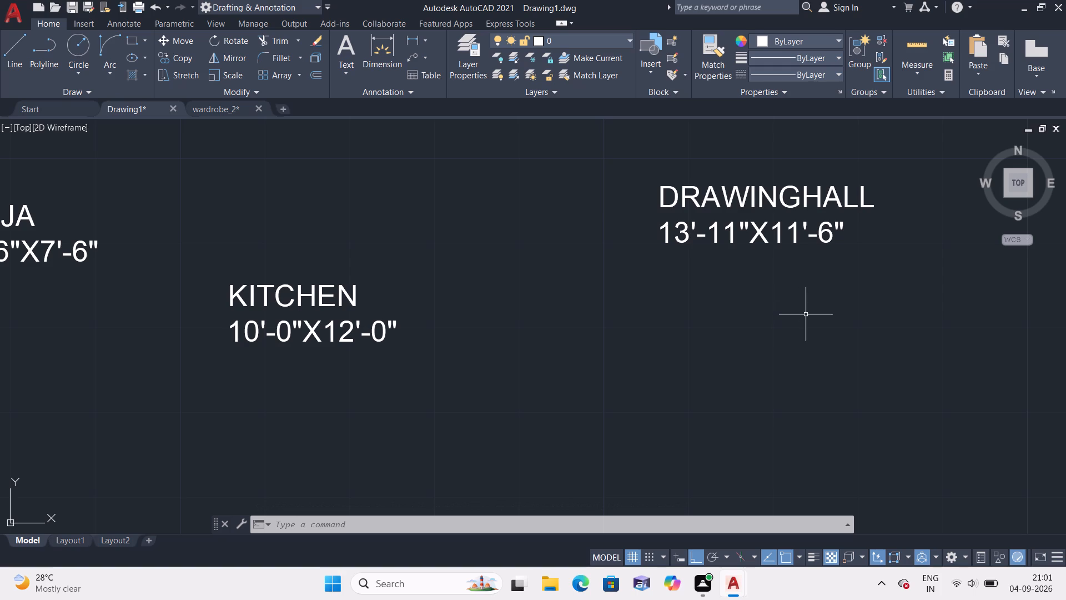
key(space)
double_click(806, 313)
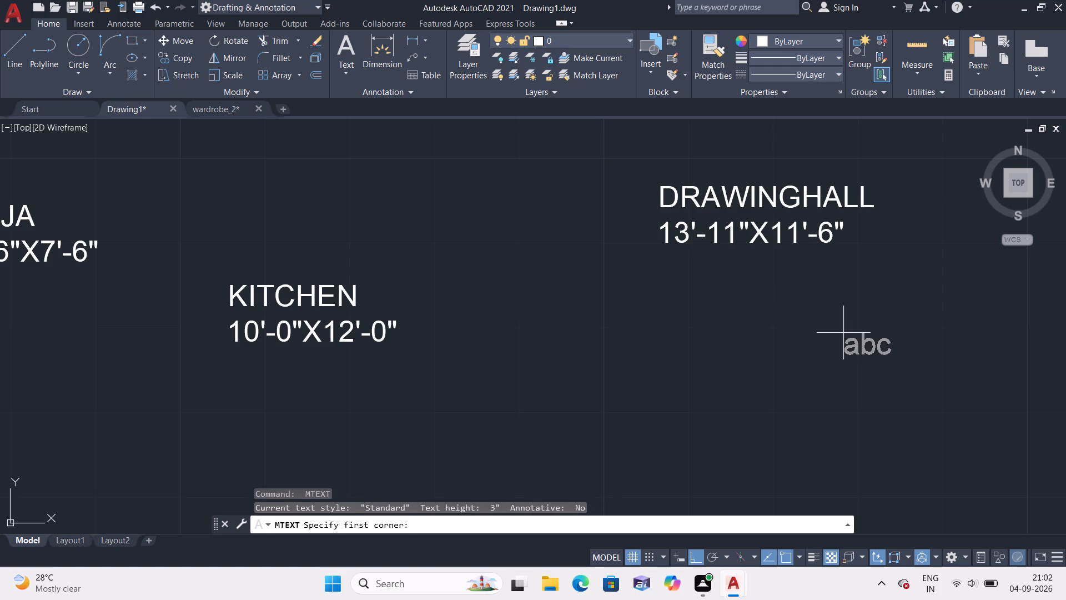
click(843, 332)
click(849, 357)
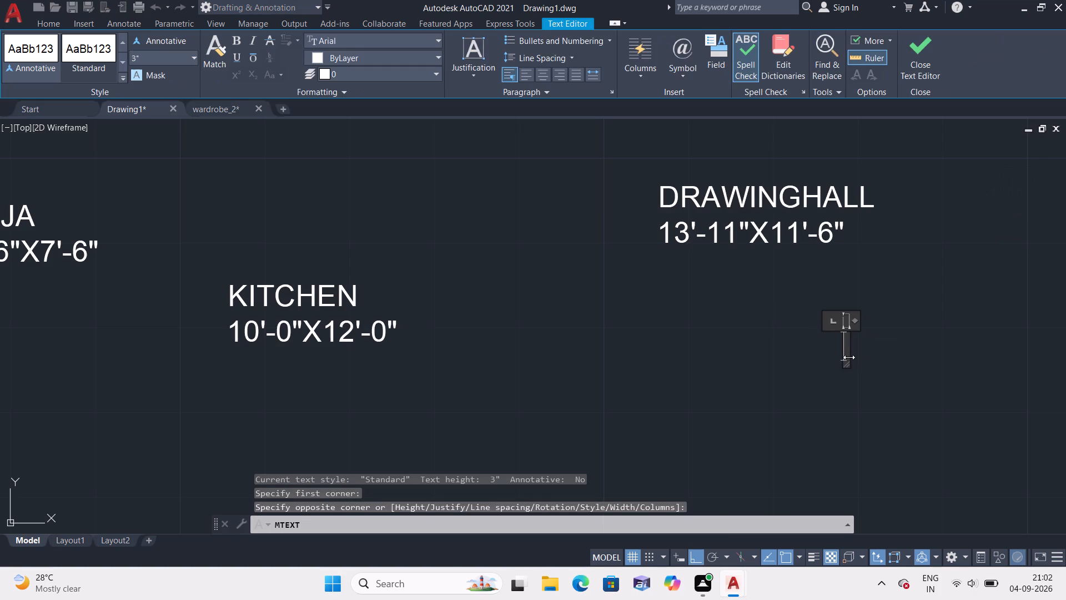
text(TOILET)
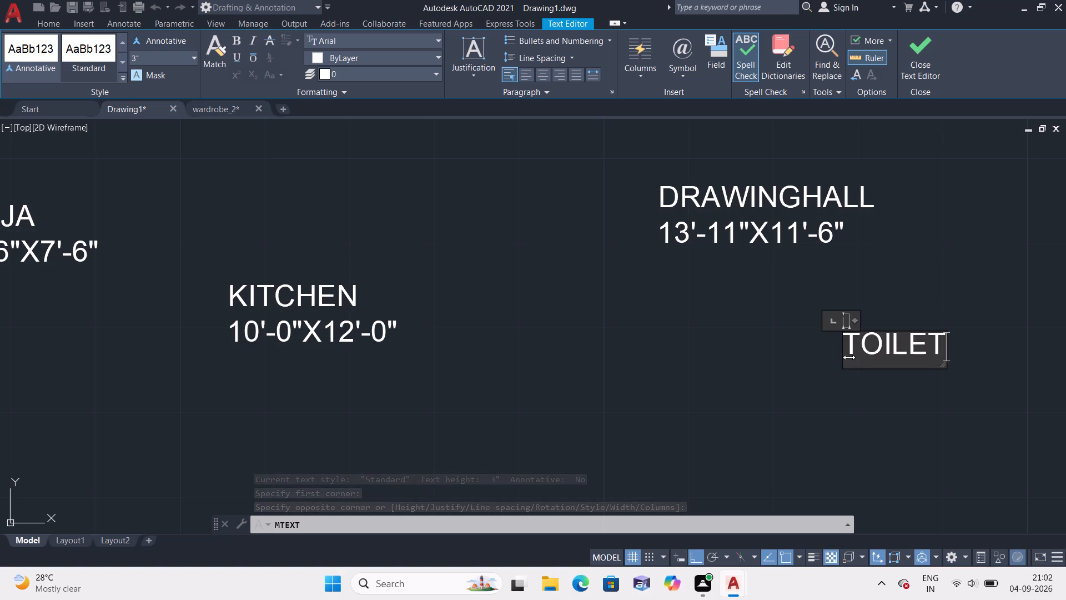
key(Return)
text(4')
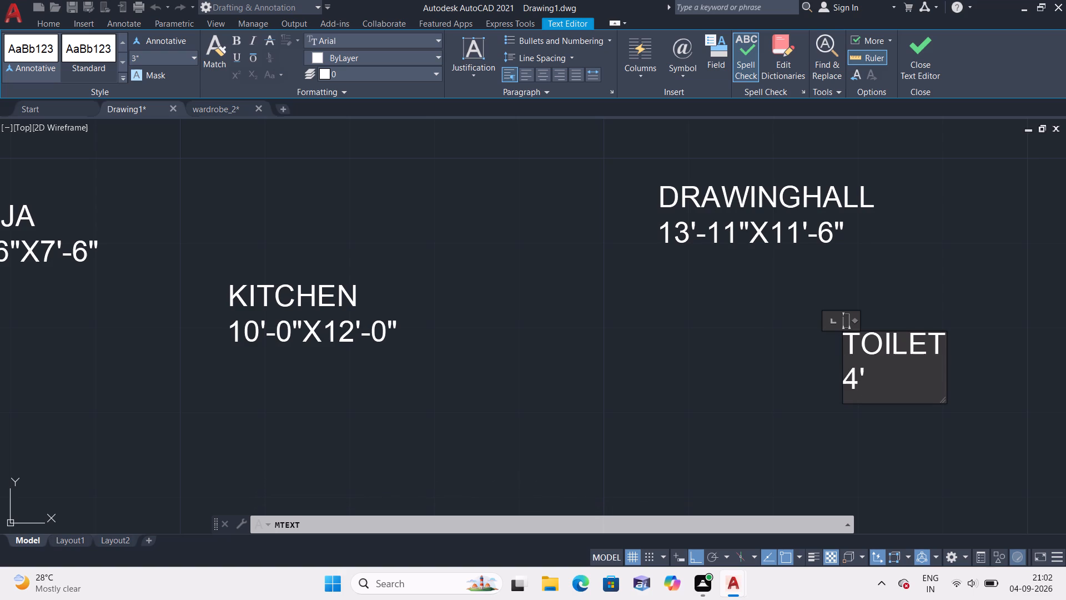
text(-7"X)
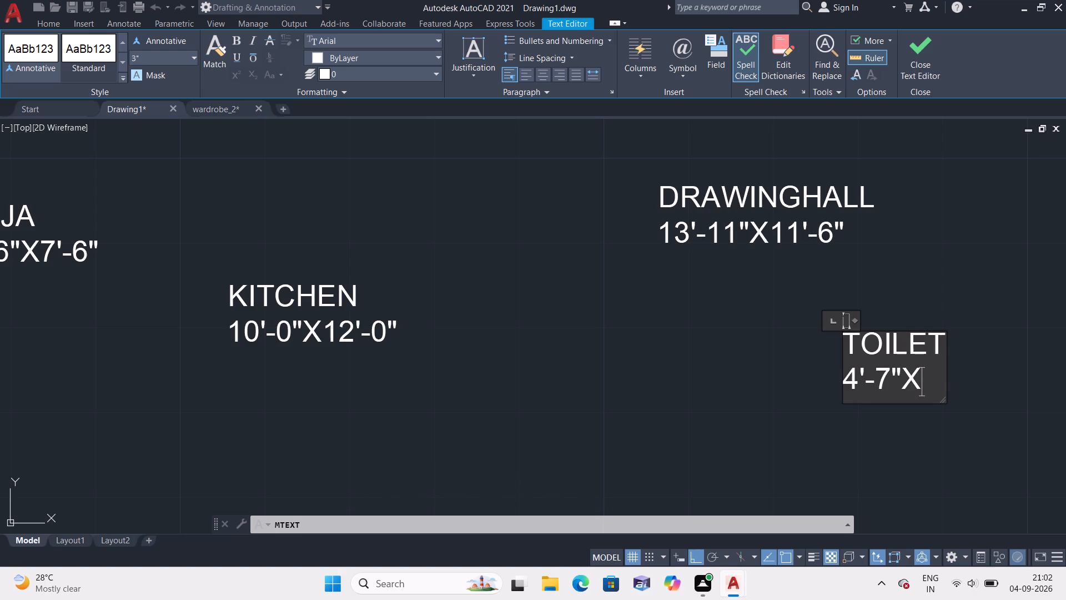
text(7'-0")
click(823, 411)
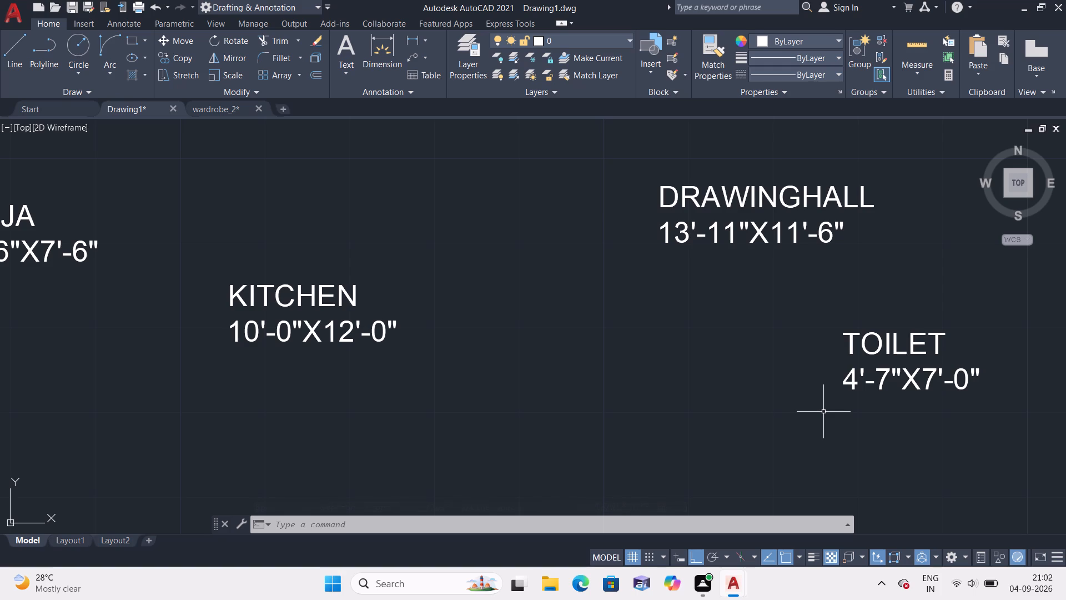
Add a multiline text label "STAIR" with "7'-0"X14'-2"" beneath it, south of the DRAWINGHALL label and west of TOILET.
scroll(823, 412, down, 1)
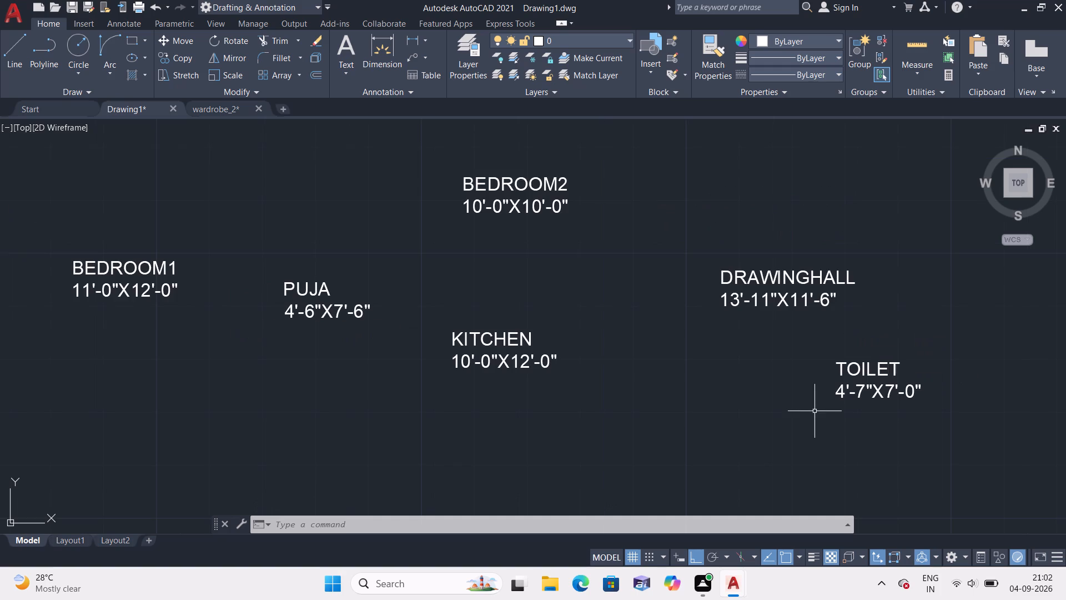
key(space)
double_click(713, 373)
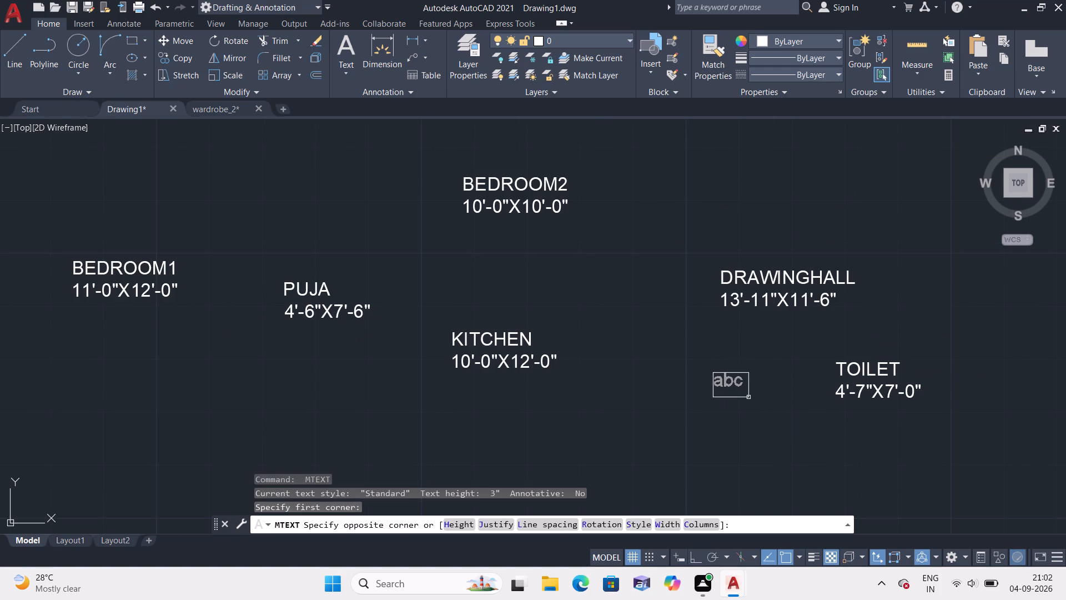
text(ST)
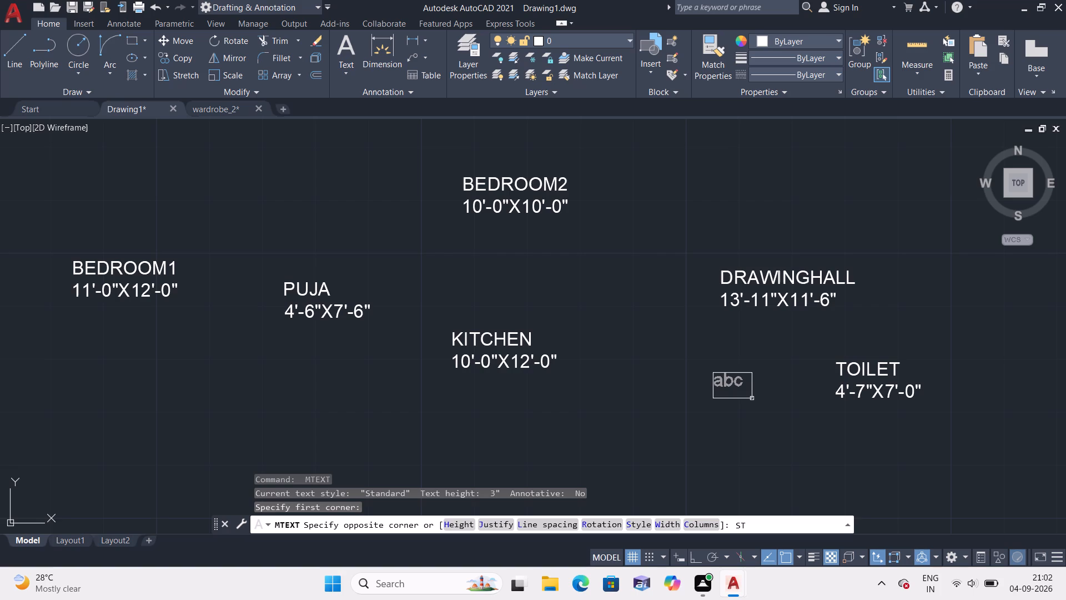
click(752, 398)
text(STA)
key(BackSpace)
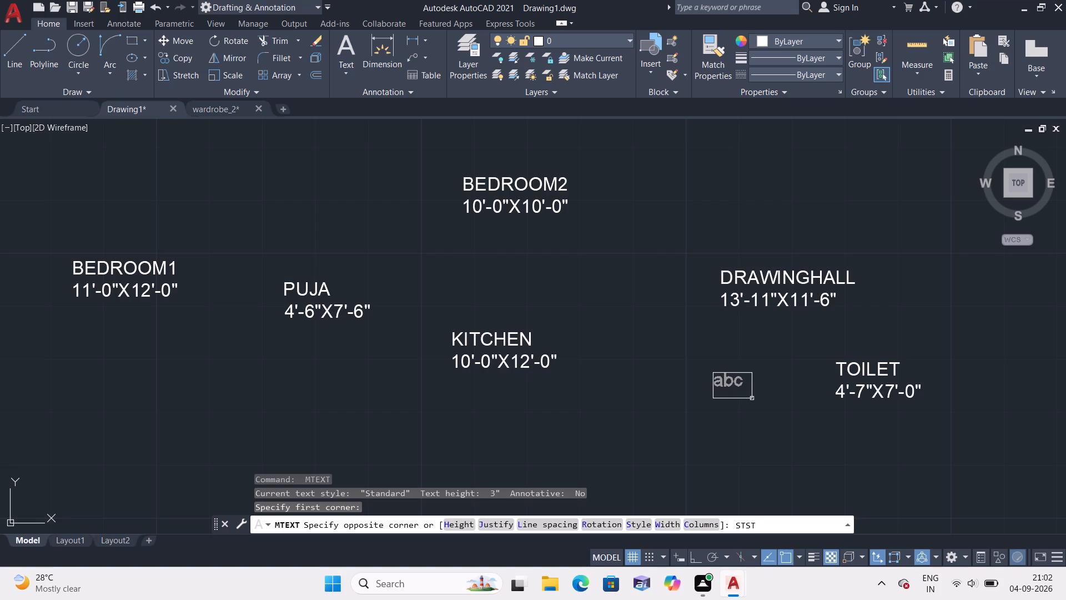
key(BackSpace)
key(BackSpace)
key(BackSpace)
key(BackSpace)
click(752, 398)
click(752, 398)
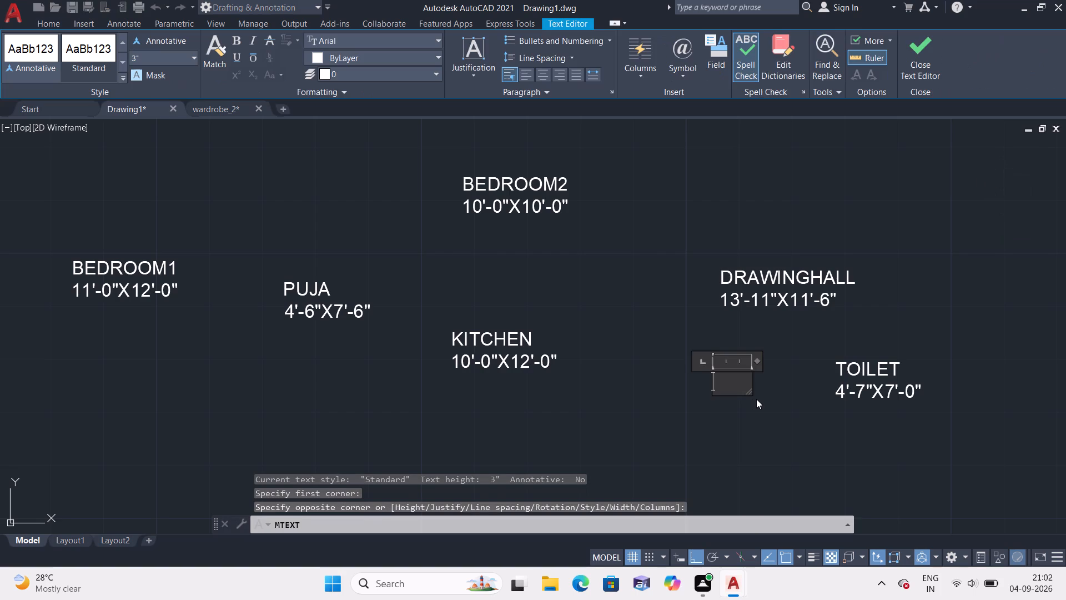
text(STAIR)
key(Return)
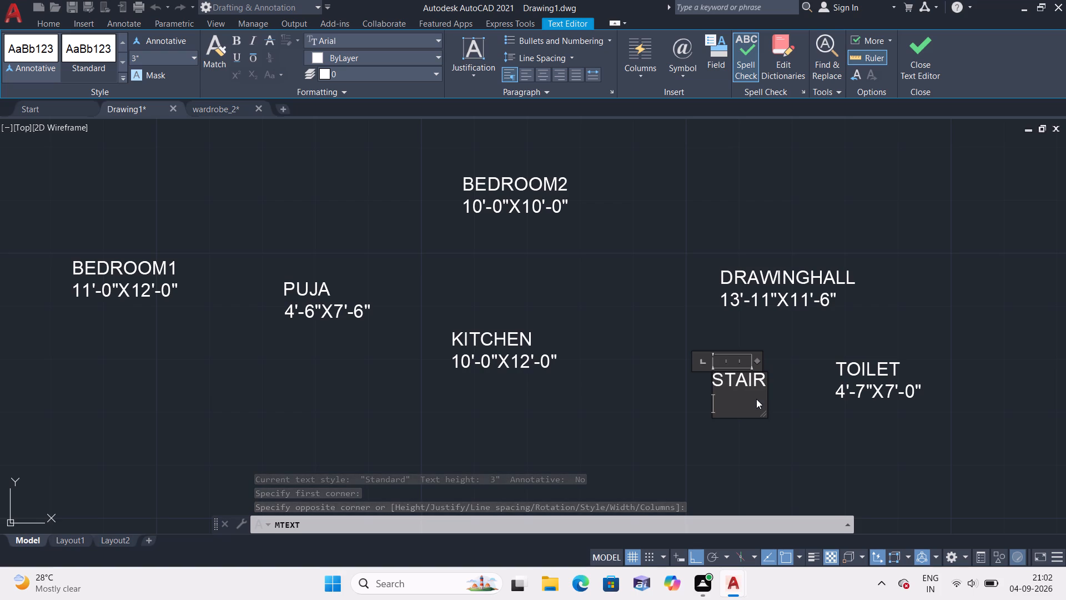
text(7'-0"X)
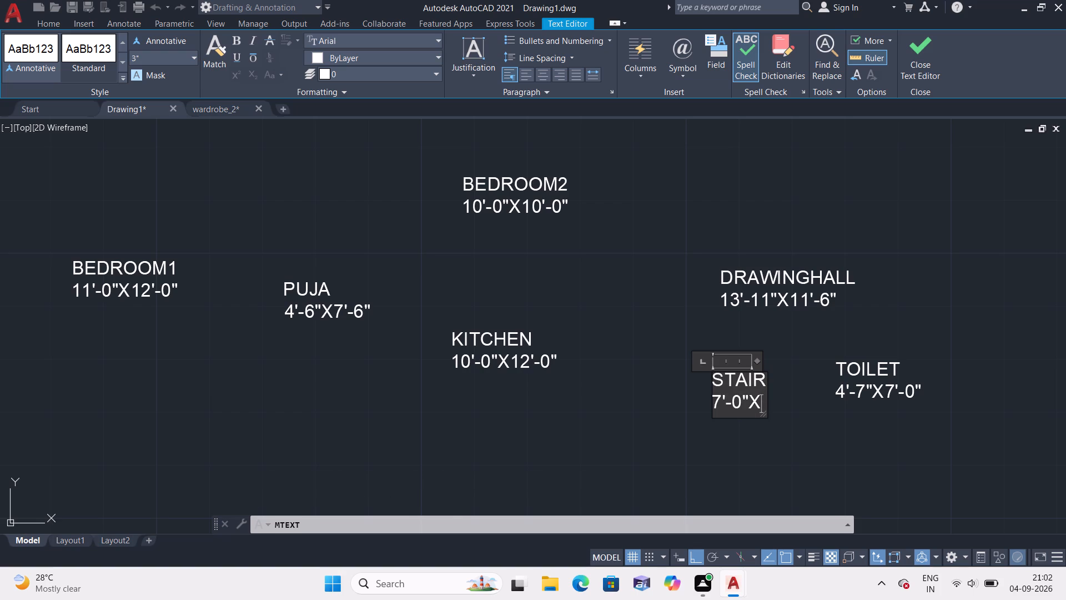
text(14'-)
key(2)
key(shift+quotedbl)
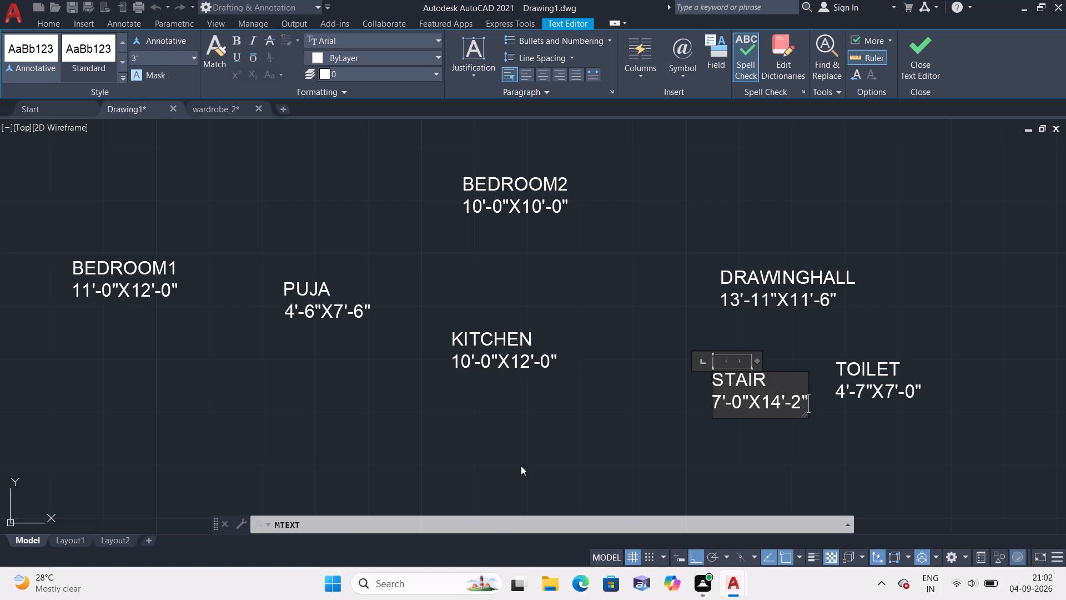
click(569, 424)
Add a multiline text label "LIVING HALL" with "15'-11"X10'-0"" beneath it, just south of the KITCHEN label.
key(space)
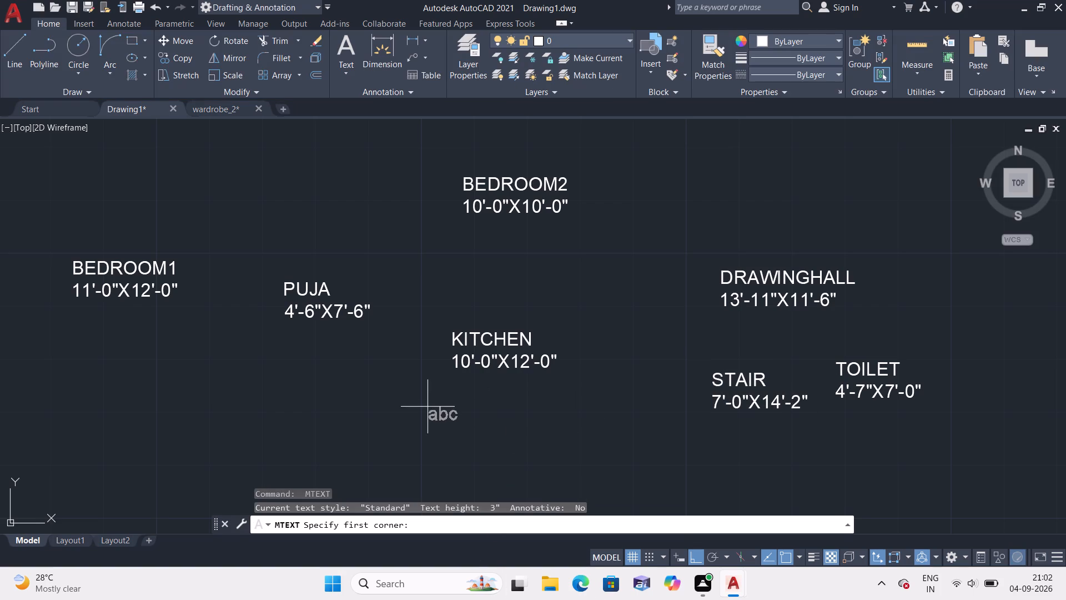
double_click(428, 407)
click(479, 423)
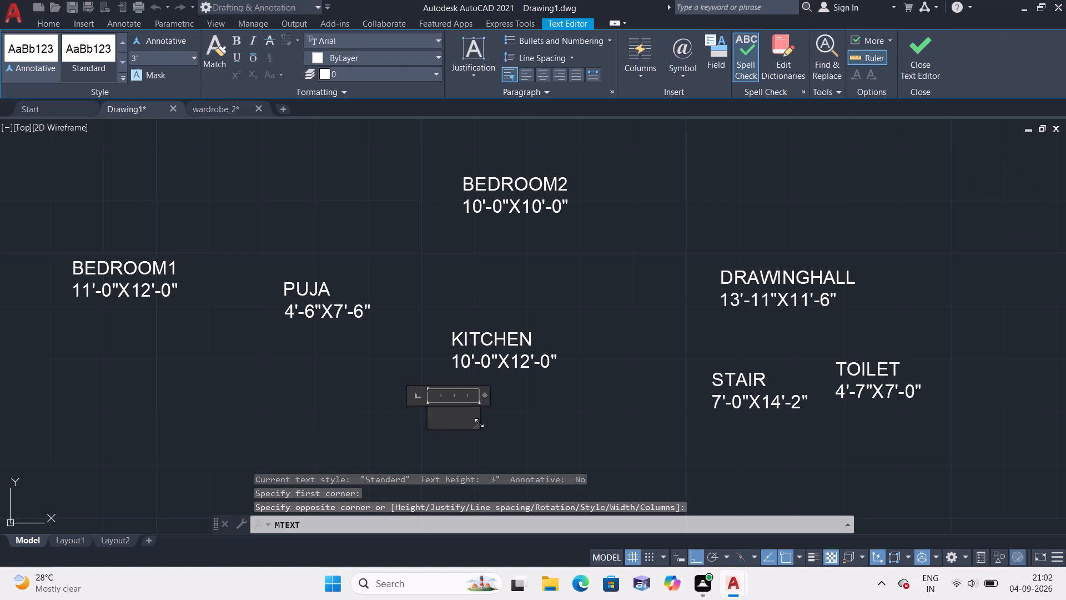
text(LIVING HA)
text(LL)
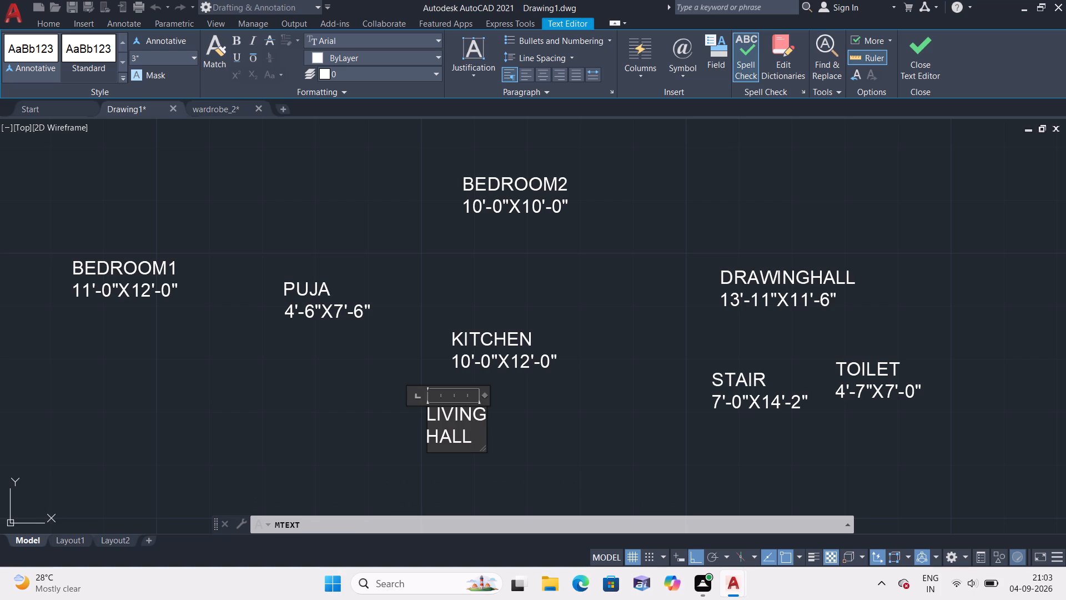
key(Return)
text(15')
text(-11"X)
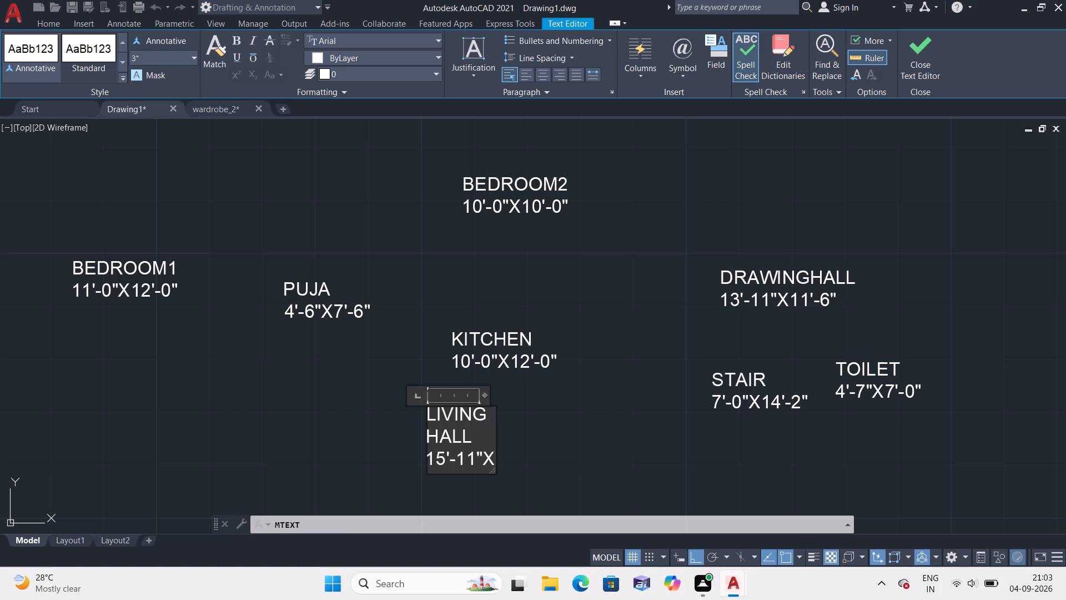
text(10'-0")
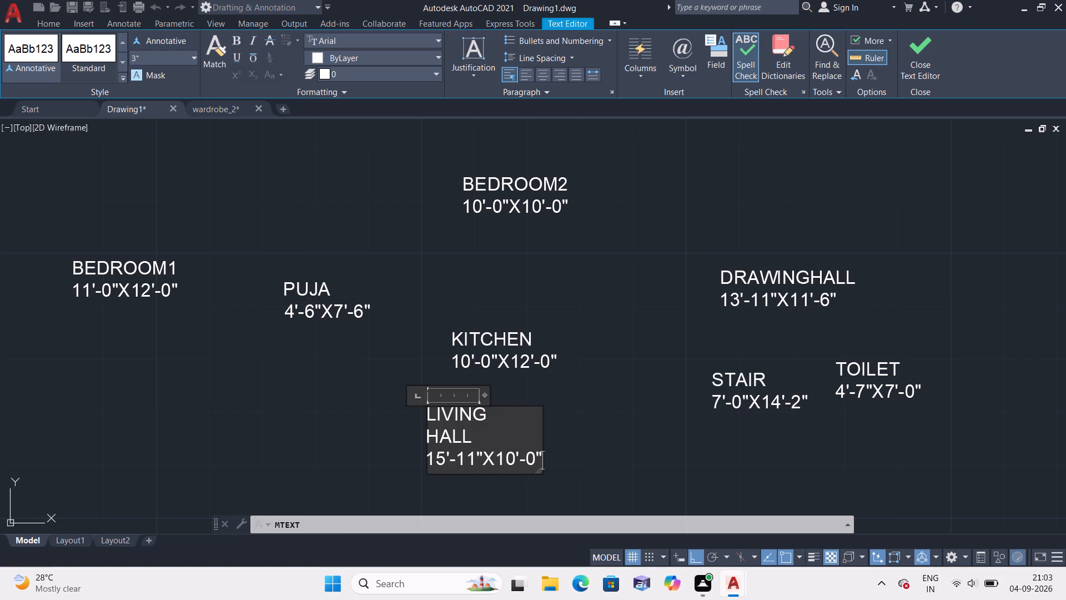
click(570, 430)
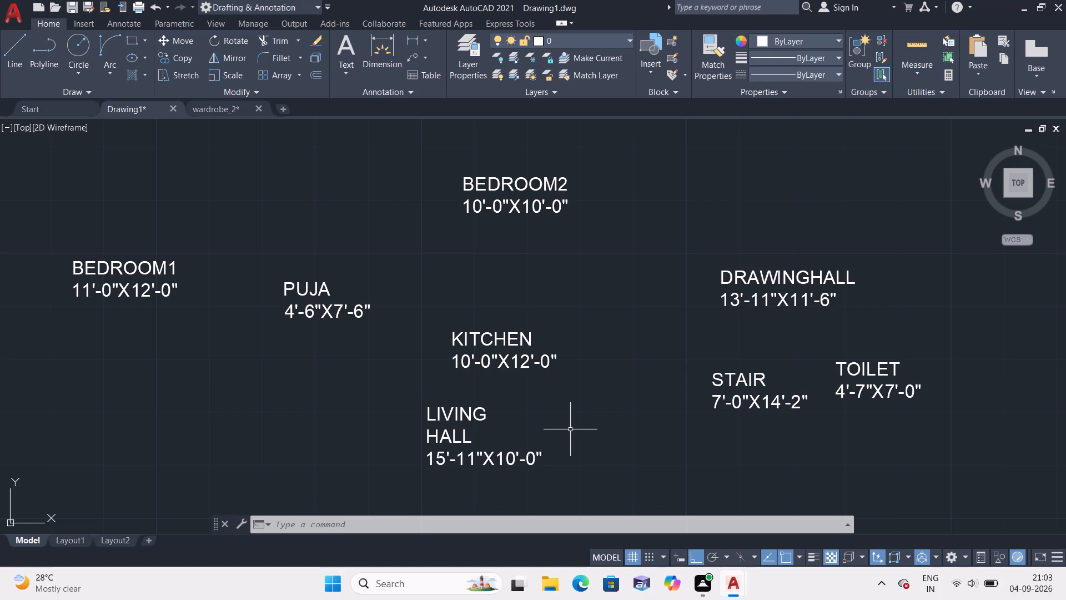
Add a multiline text label "W.B" between the LIVING HALL and STAIR labels.
key(space)
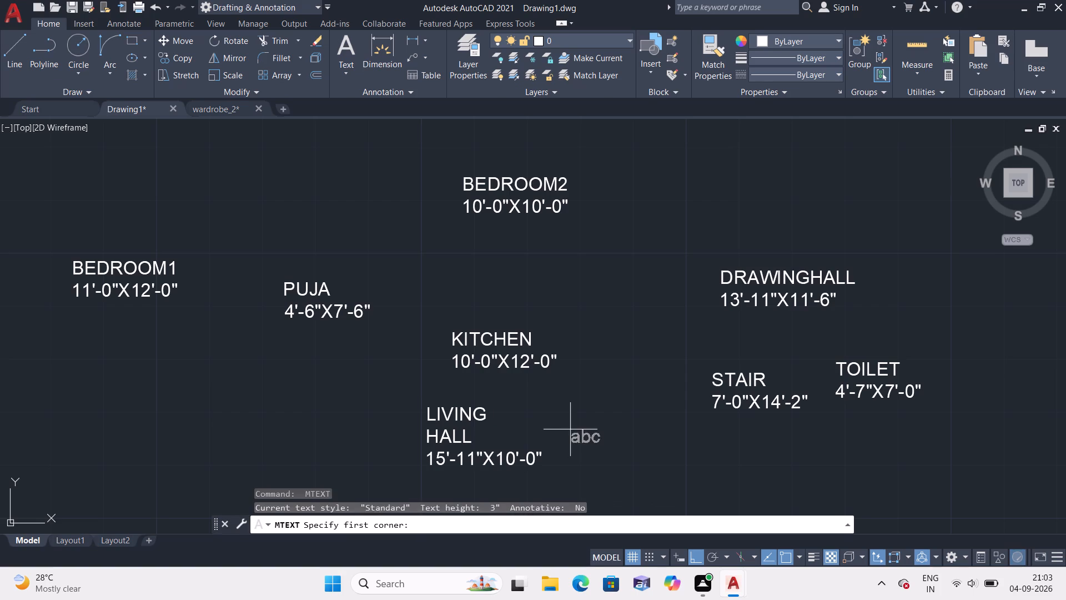
double_click(627, 434)
click(671, 441)
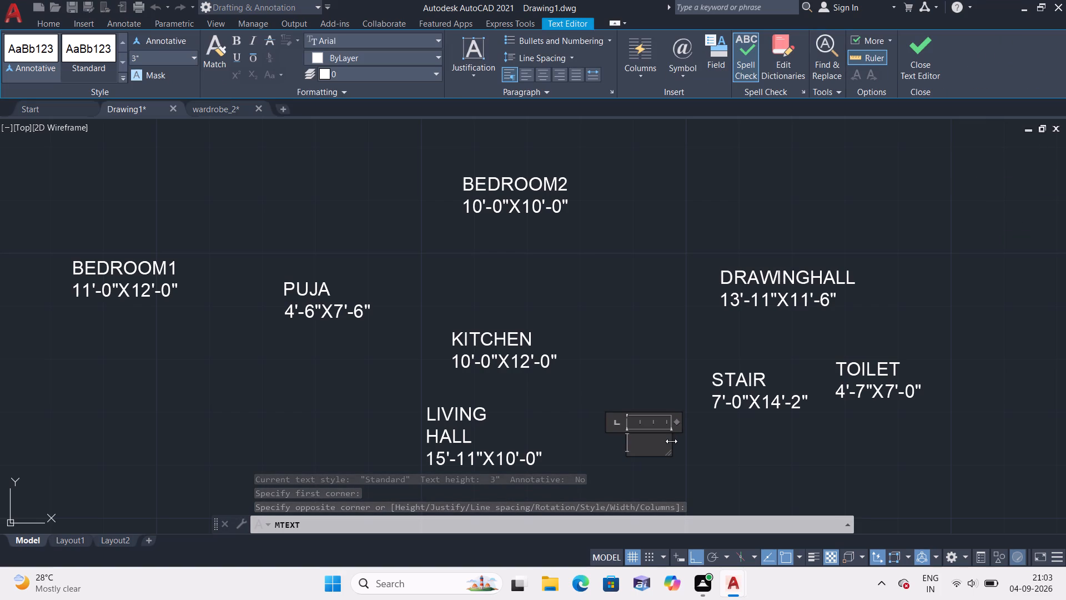
text(W,)
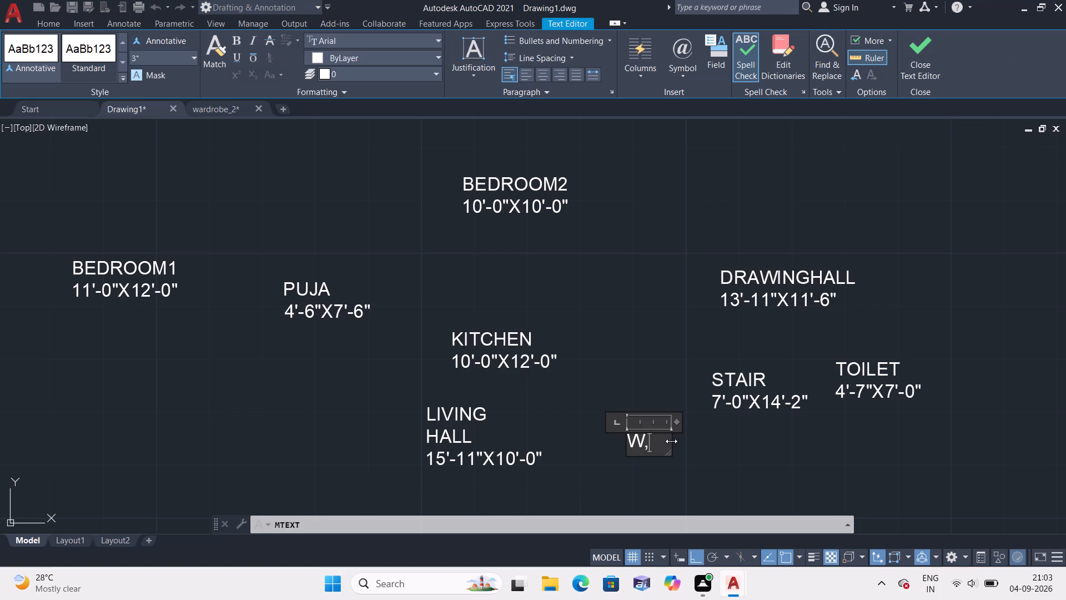
key(BackSpace)
key(period)
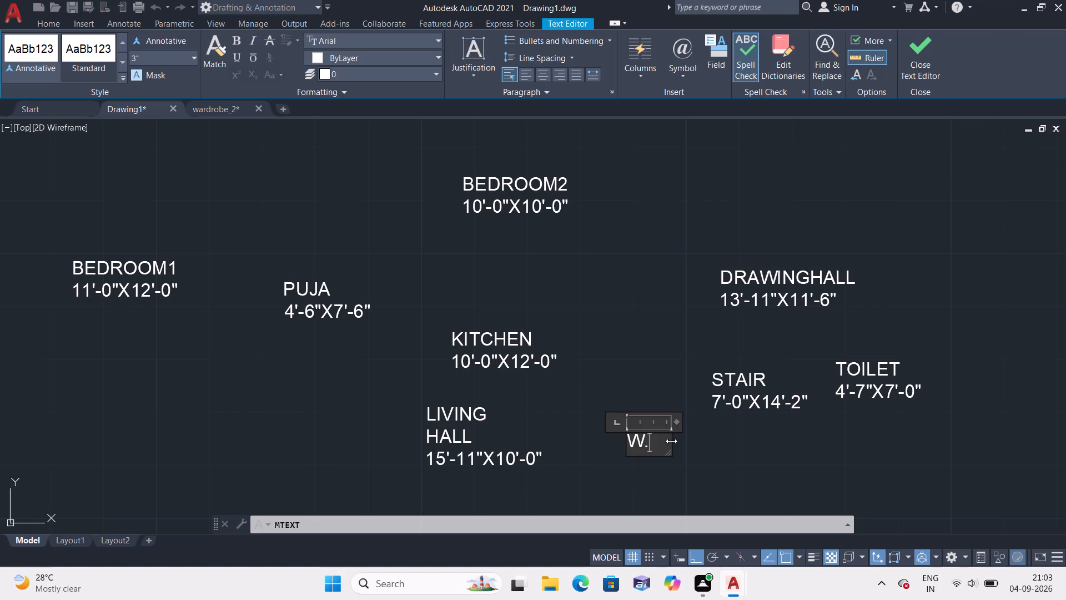
key(b)
click(678, 442)
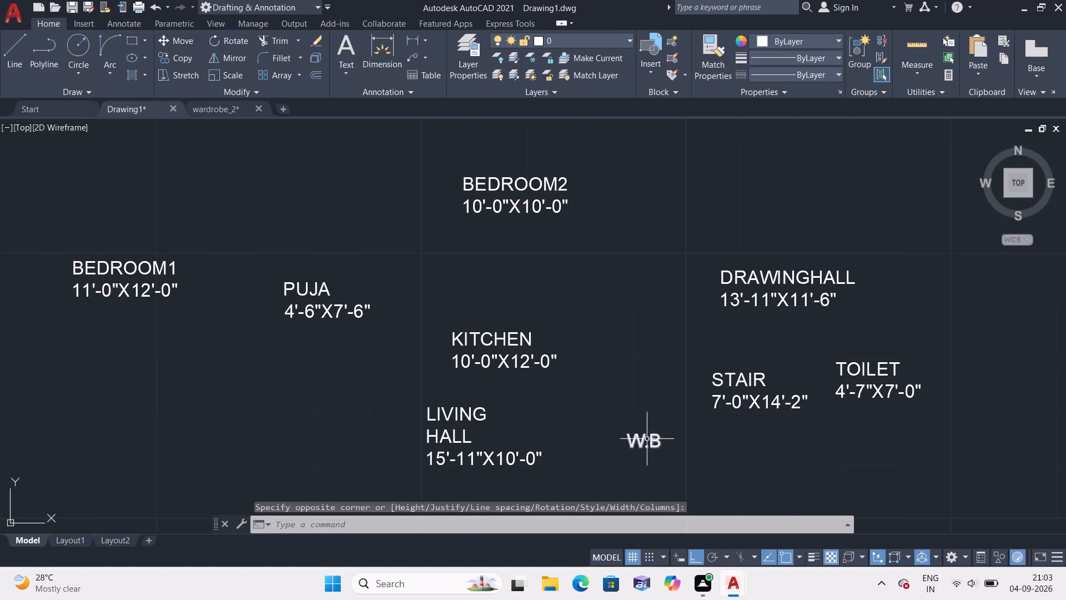
Rotate the W.B label 90° clockwise about a point on its text so it reads downward.
click(647, 441)
click(638, 441)
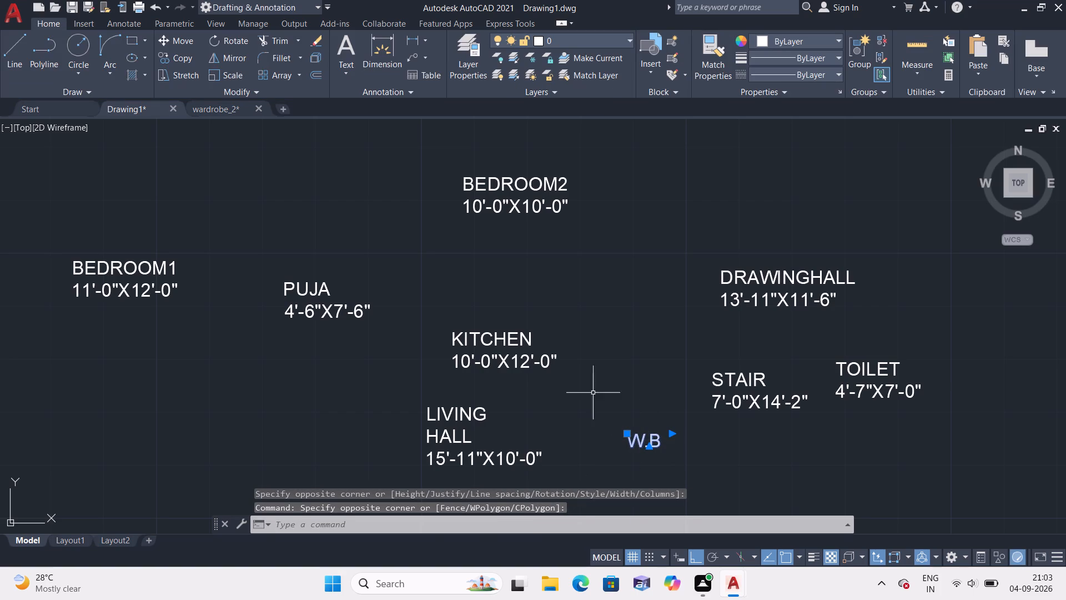
click(226, 39)
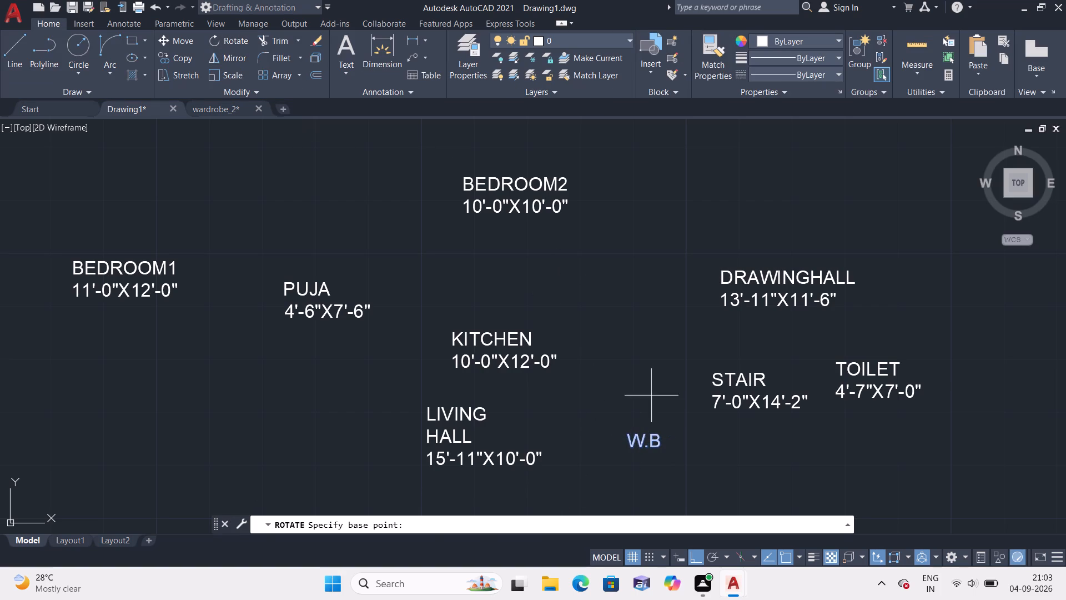
click(652, 439)
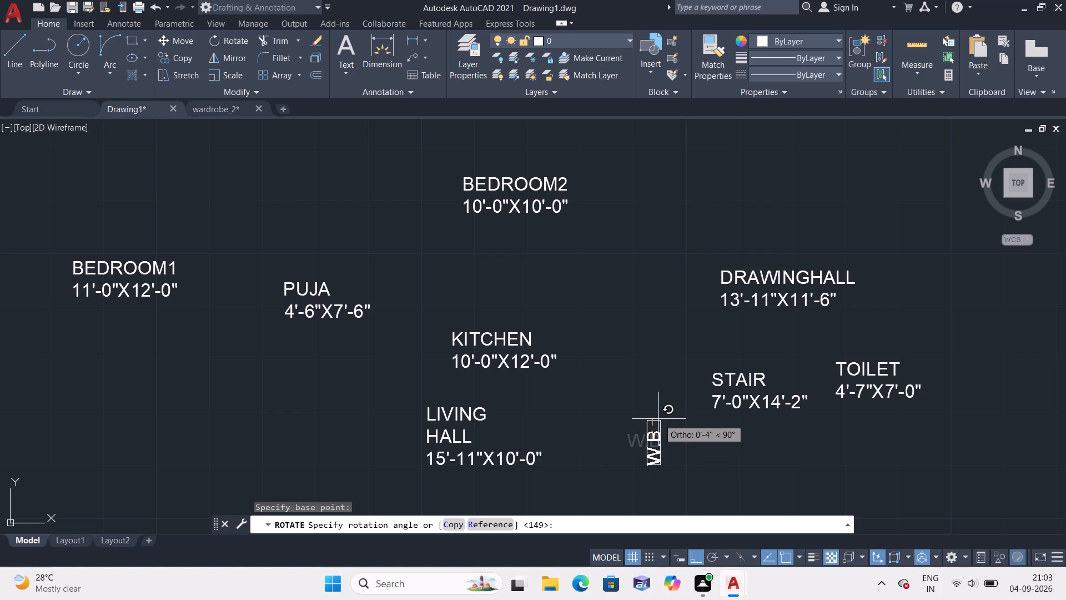
click(658, 473)
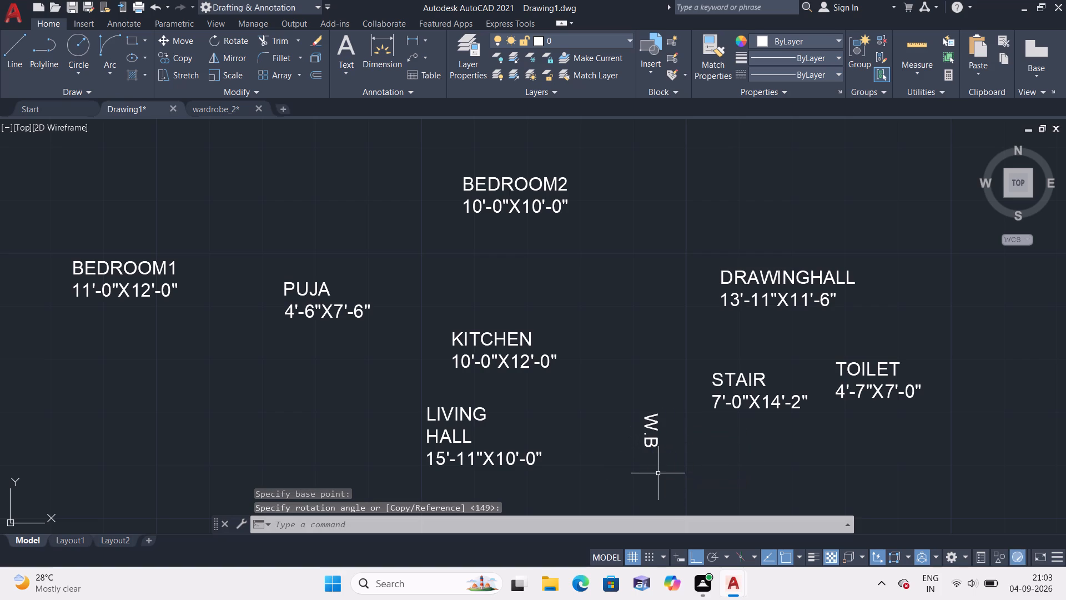
scroll(655, 474, down, 1)
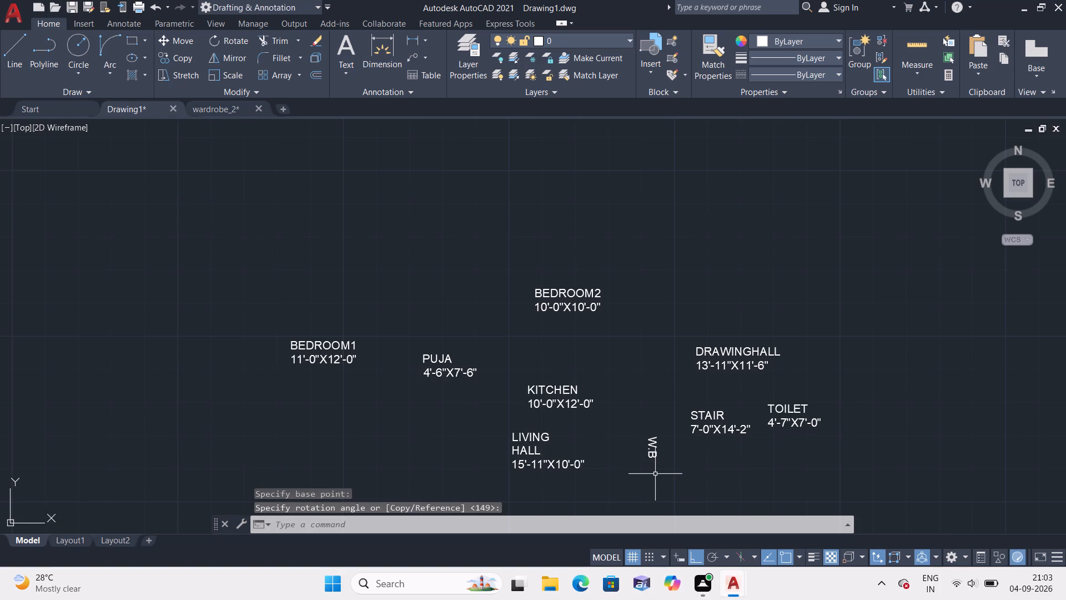
Add a multiline text label "UP" north of the PUJA label and west of BEDROOM2.
key(space)
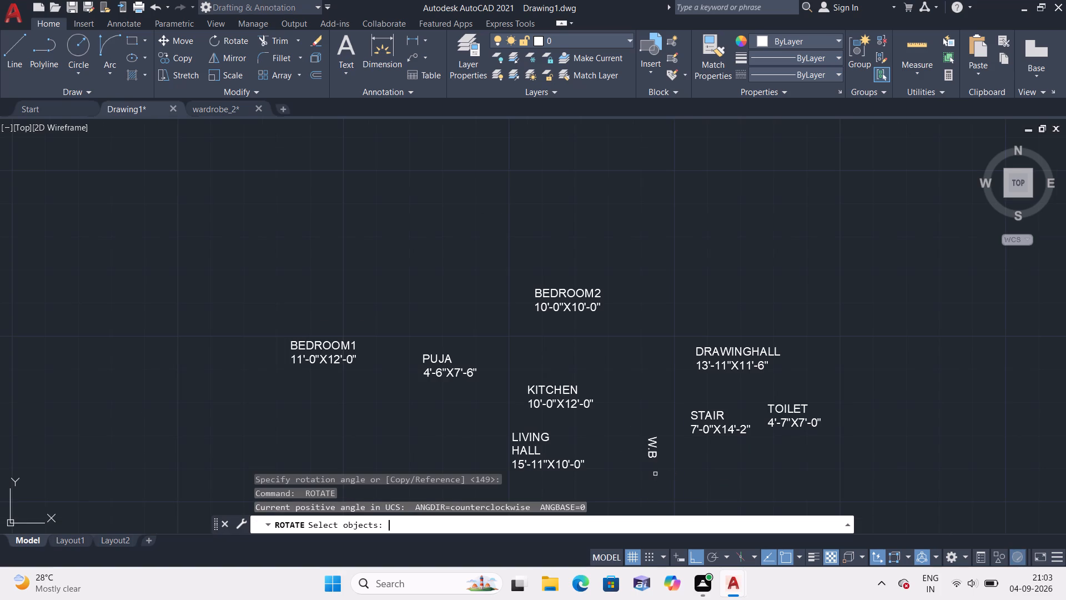
key(Escape)
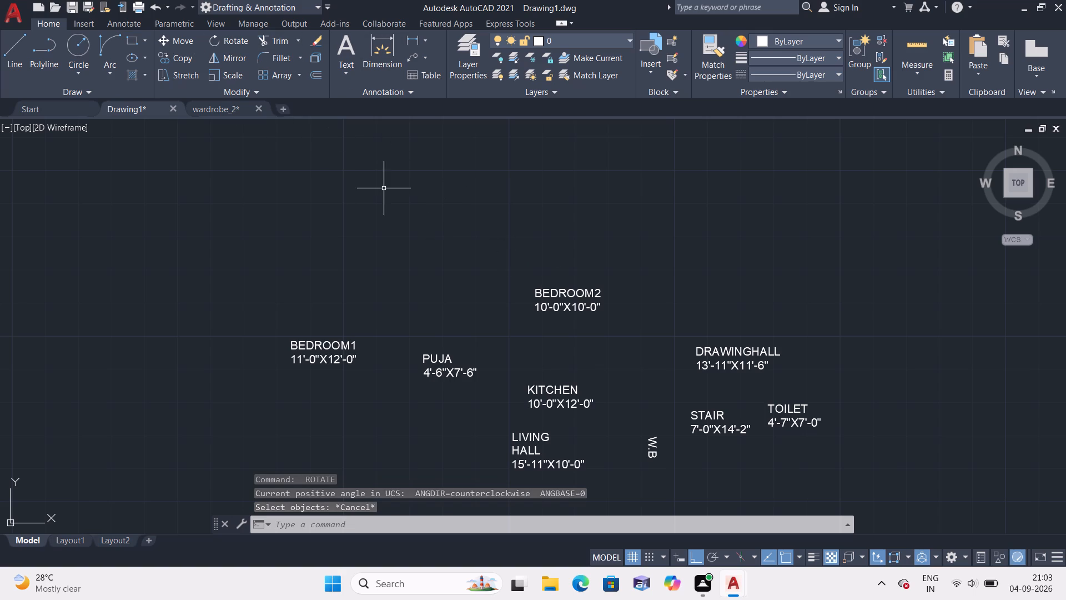
key(m)
text(T)
key(space)
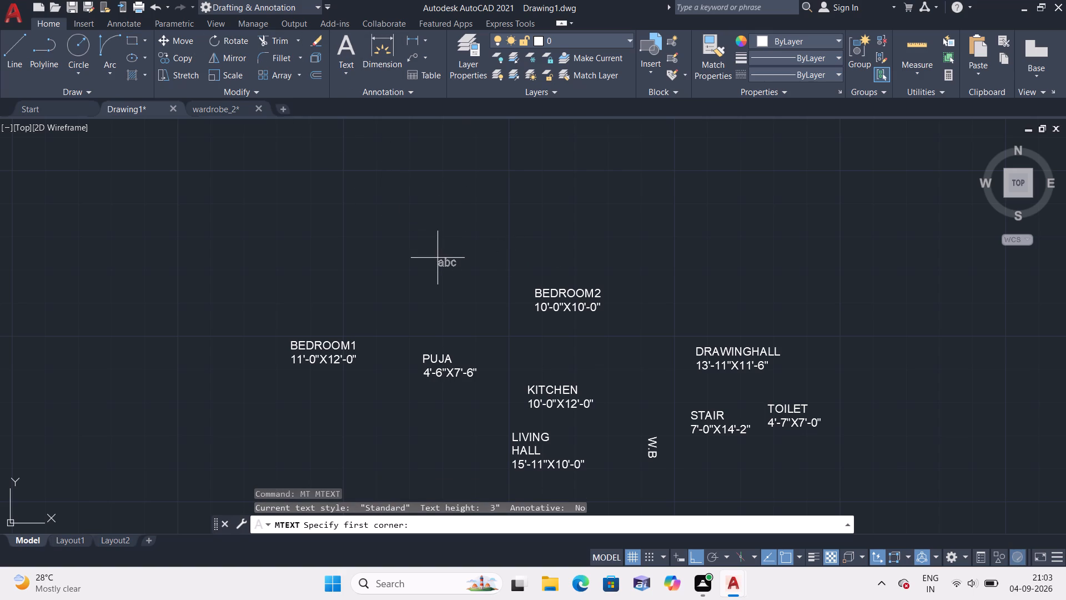
double_click(421, 288)
click(453, 298)
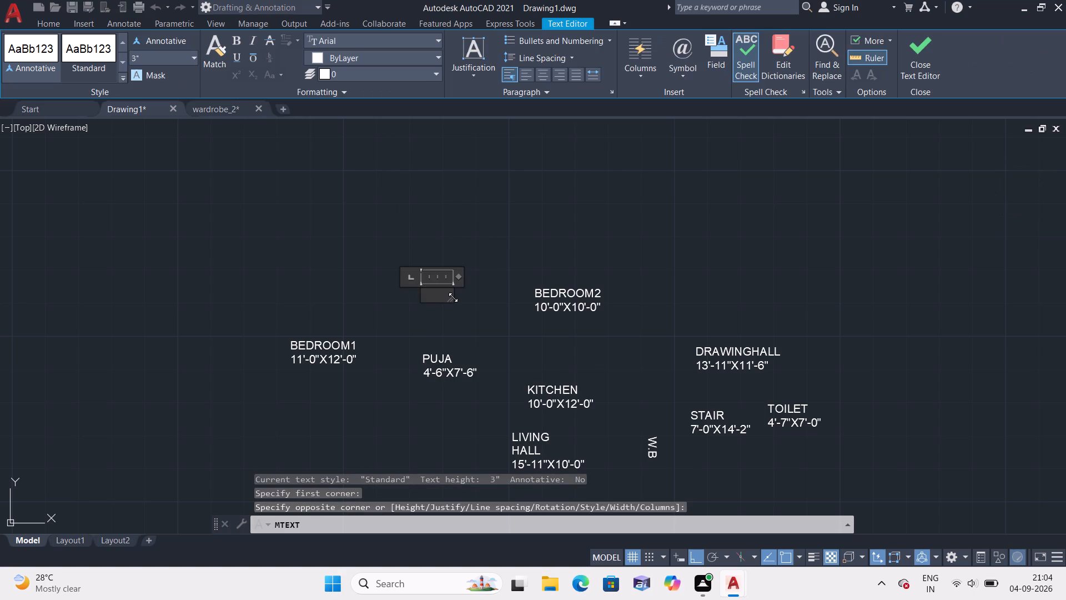
text(UP)
click(466, 238)
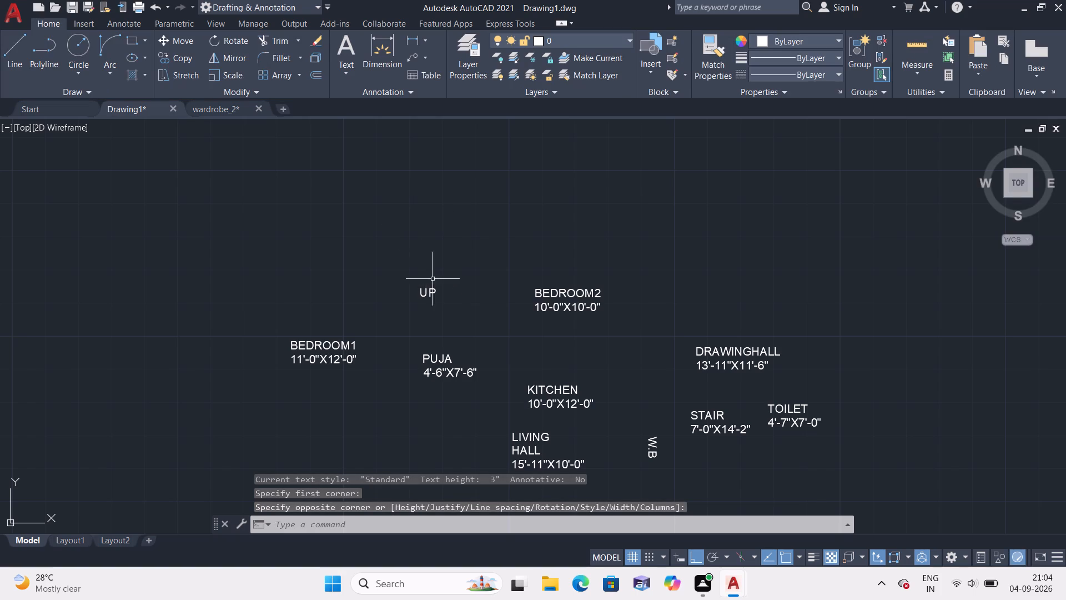
Select the UP label and all similar text labels and set their text height to 6".
scroll(423, 297, up, 2)
click(426, 291)
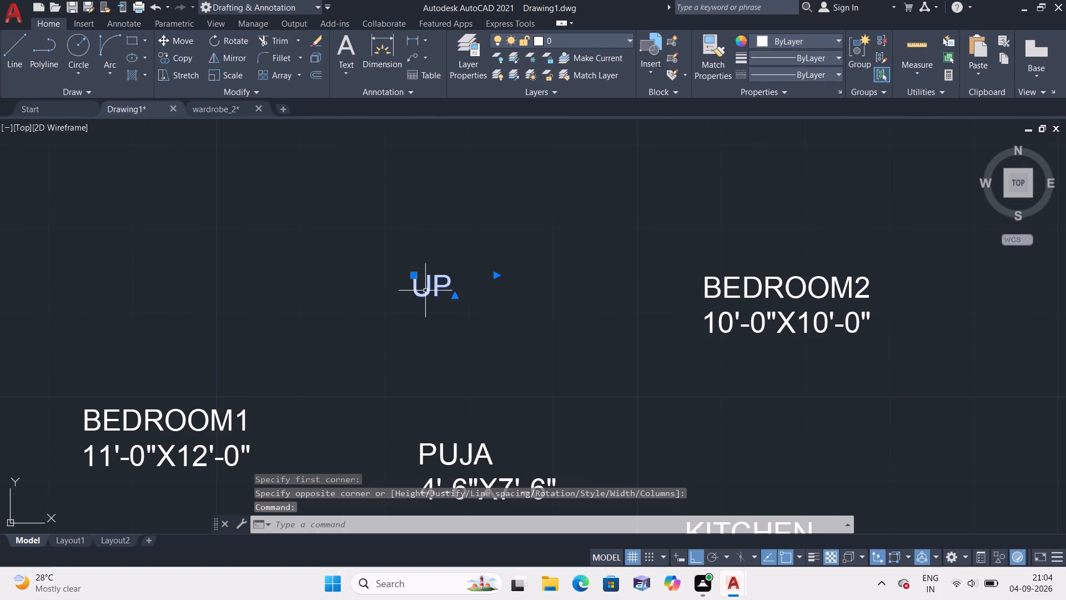
scroll(424, 267, down, 1)
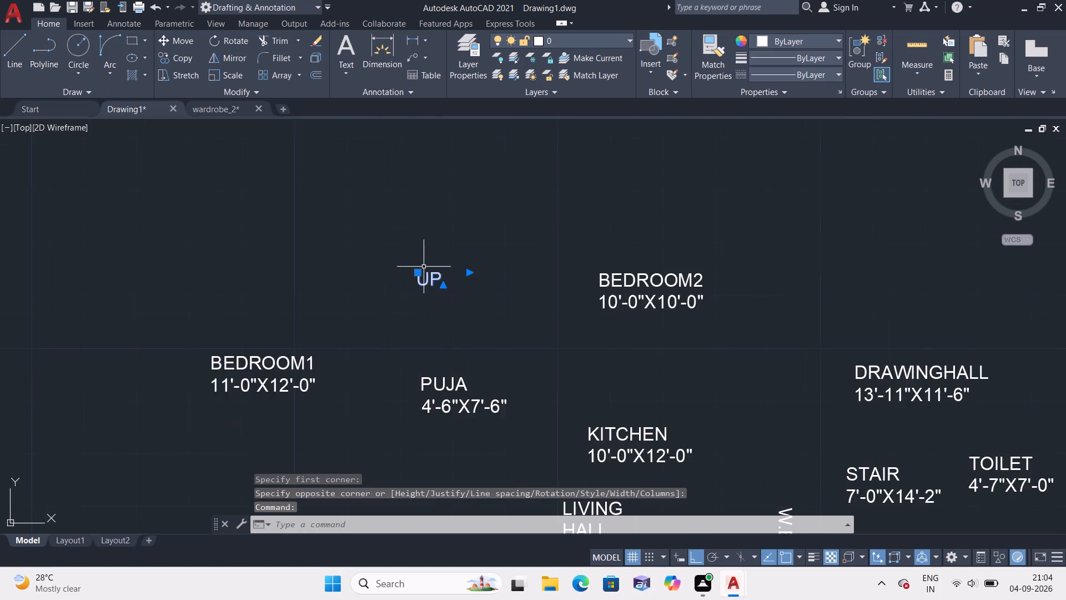
scroll(424, 267, down, 1)
right_click(491, 241)
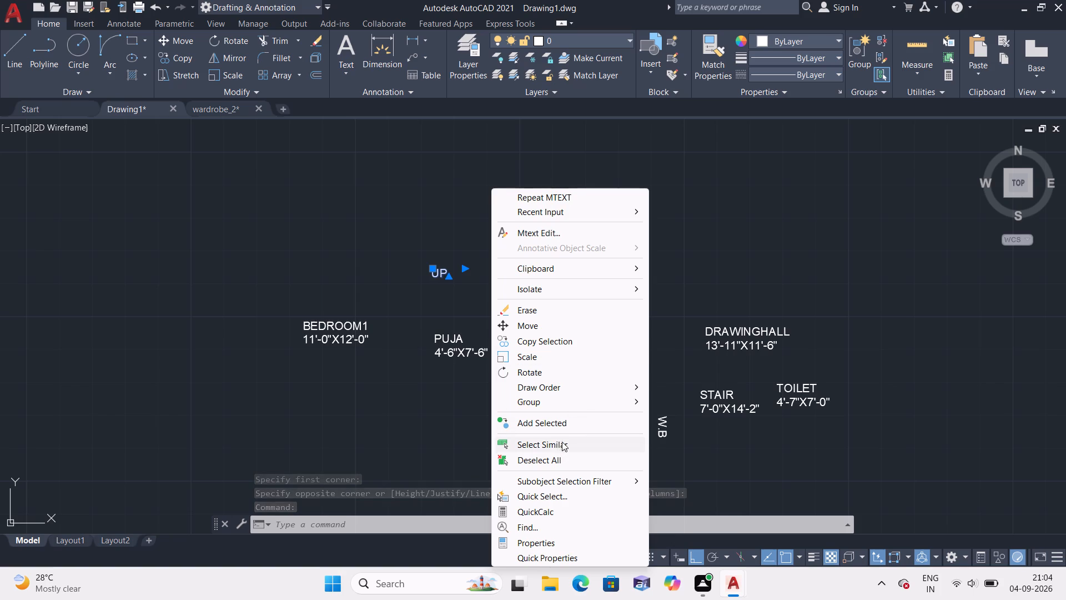
click(556, 444)
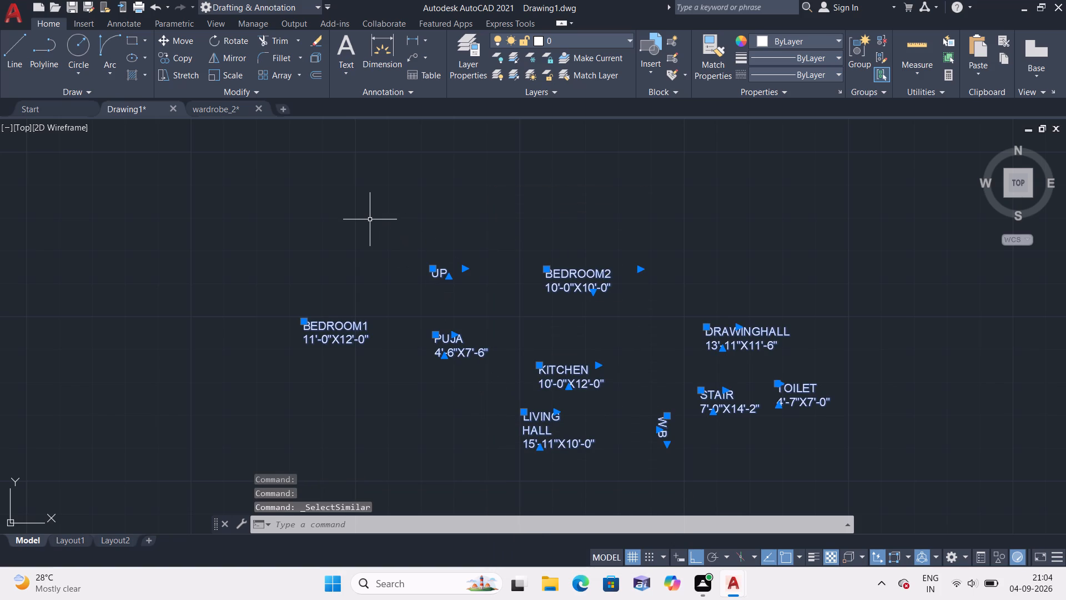
click(370, 218)
right_click(378, 241)
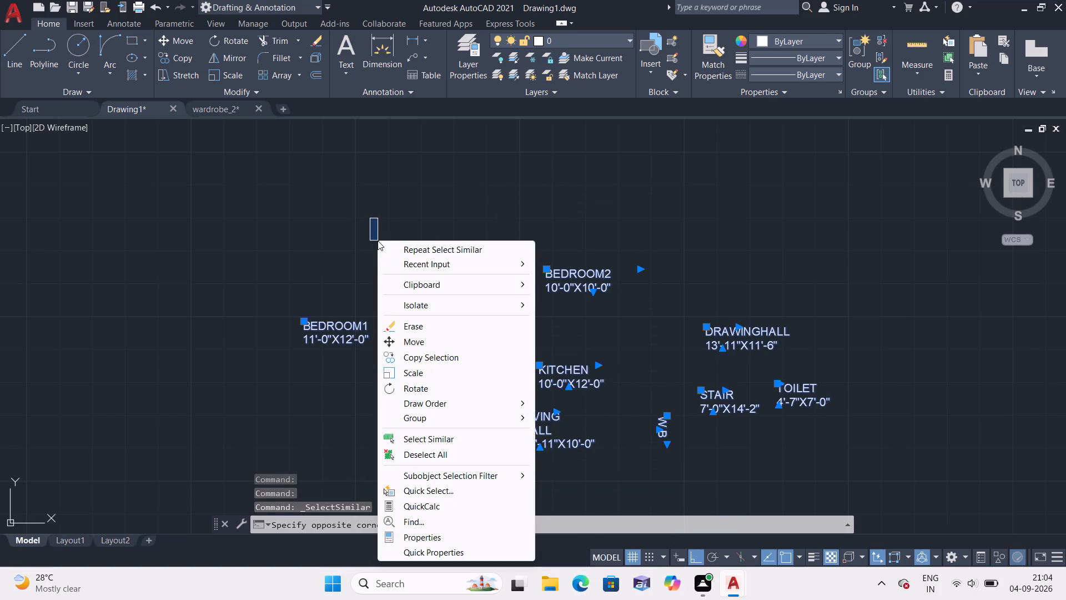
click(429, 536)
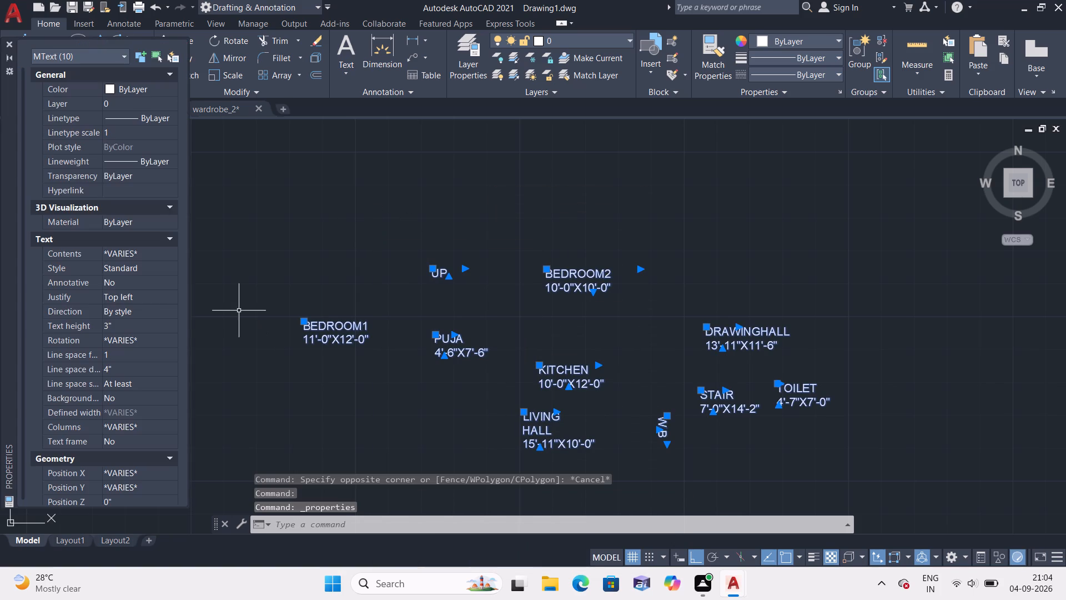
scroll(143, 308, down, 1)
click(132, 313)
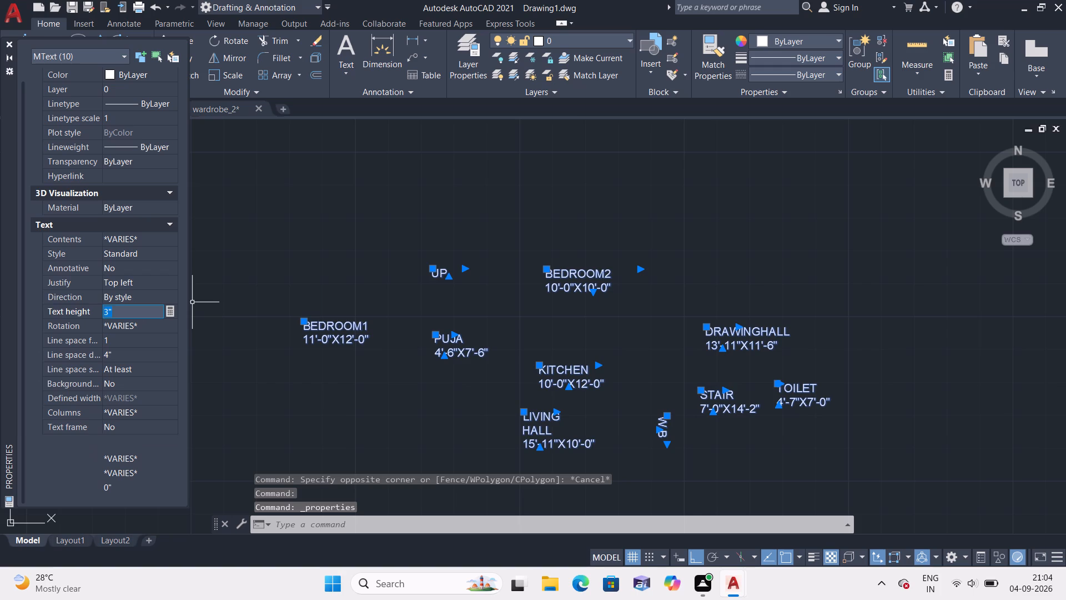
key(BackSpace)
key(6)
key(shift+quotedbl)
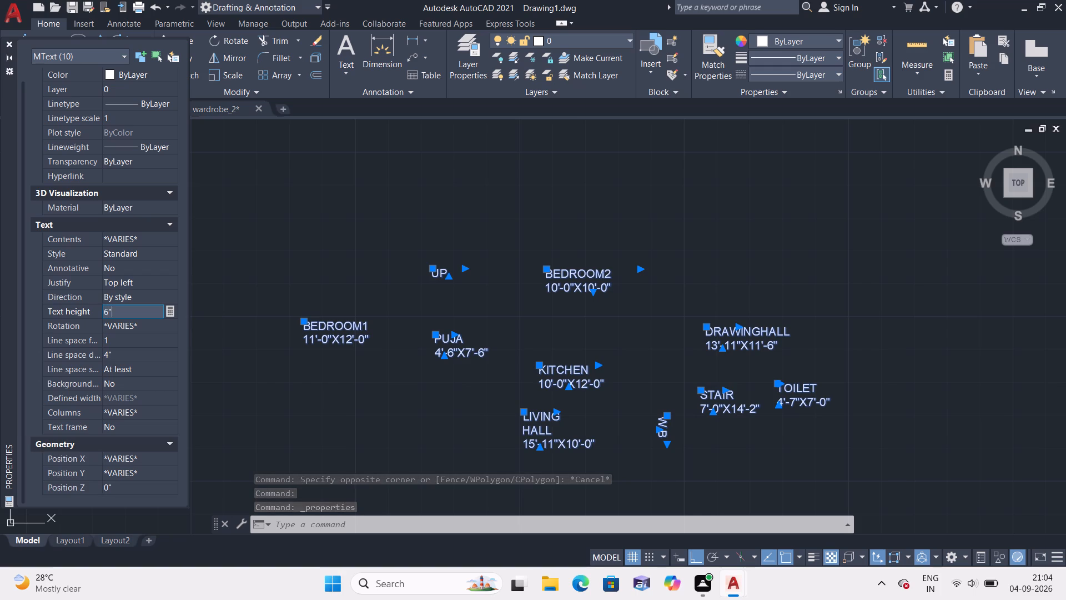
click(293, 261)
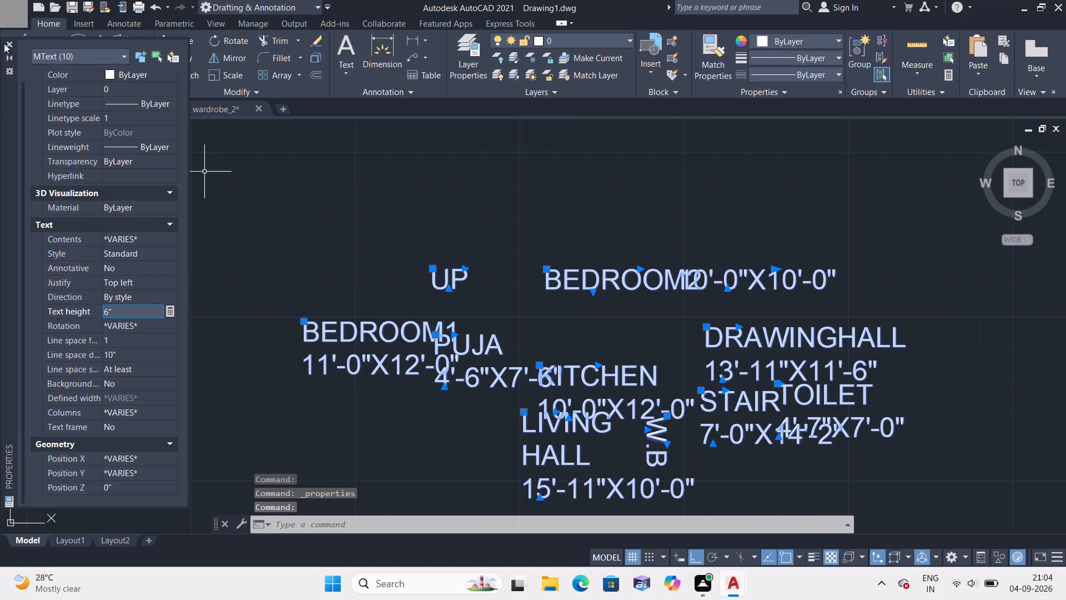
click(12, 39)
scroll(338, 242, down, 3)
scroll(364, 253, up, 1)
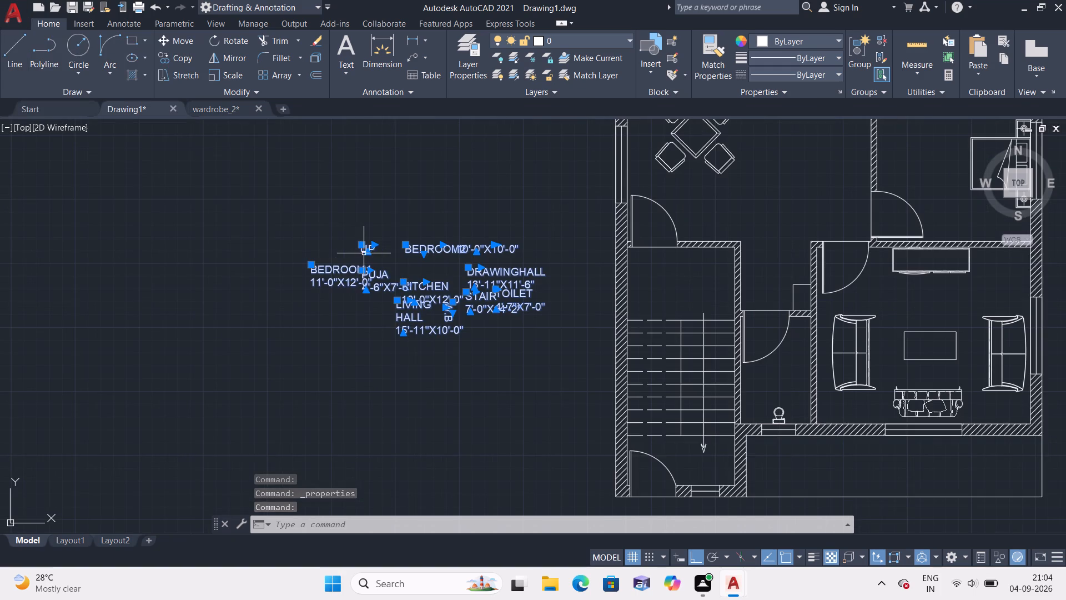
key(Escape)
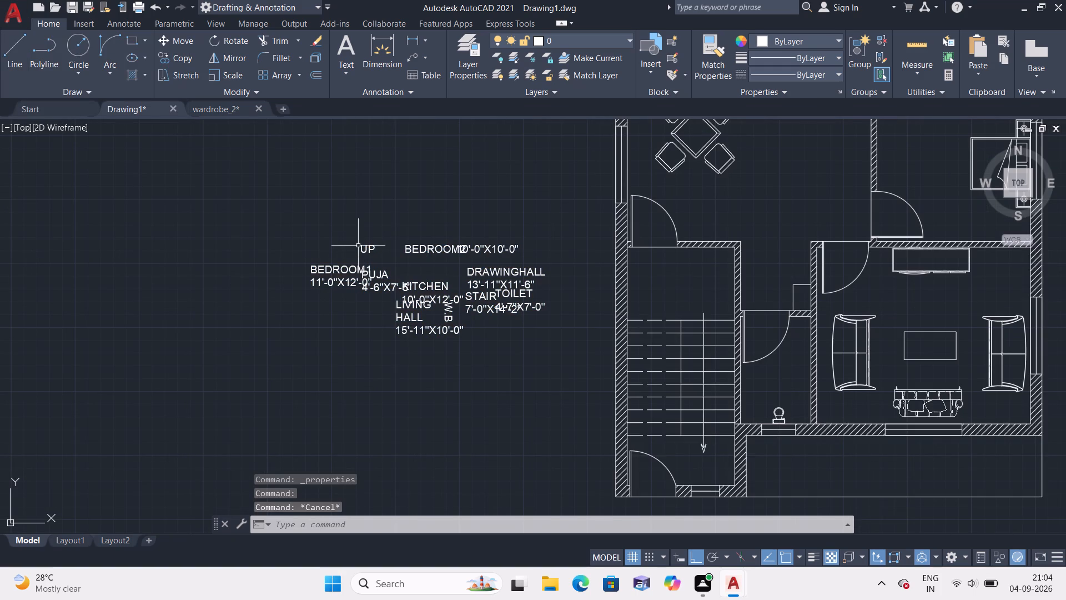
With Ortho off, move the UP label into the floor plan, just above the north end of the staircase direction arrow.
click(358, 246)
click(363, 247)
click(363, 247)
click(363, 248)
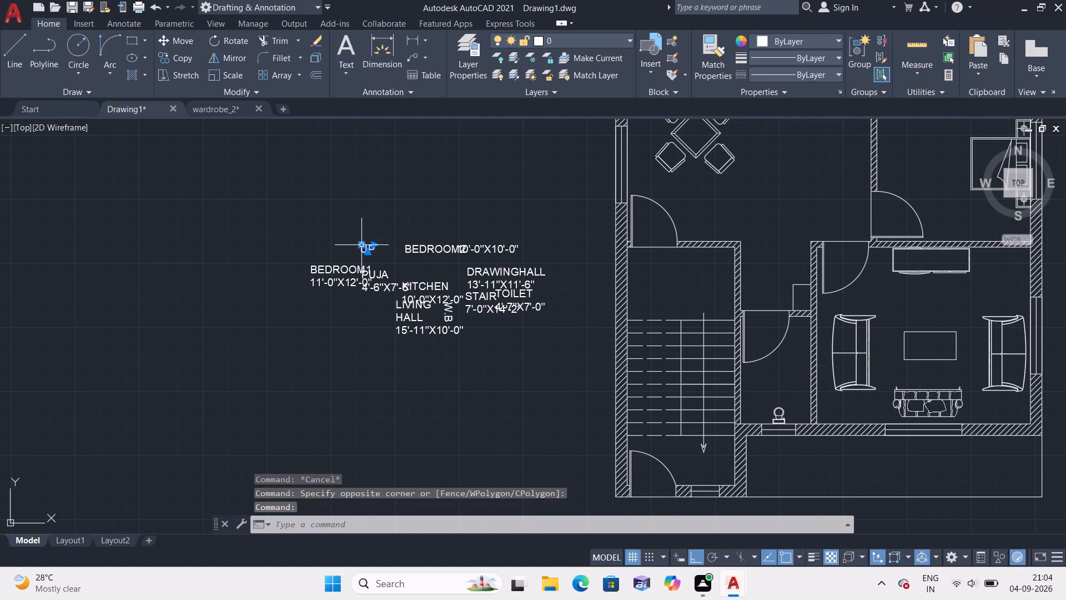
click(363, 248)
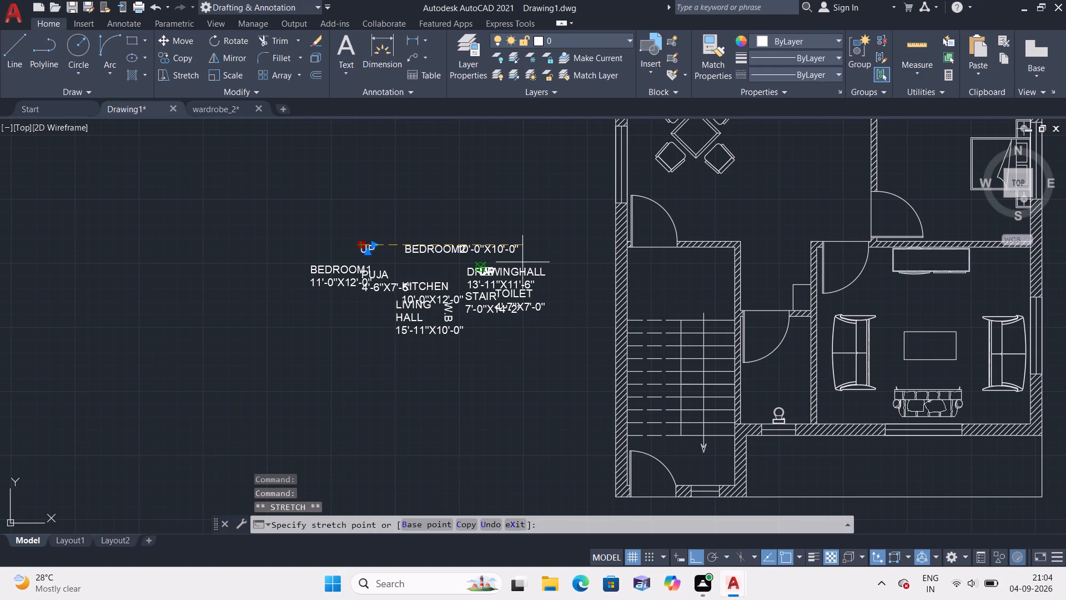
key(F8)
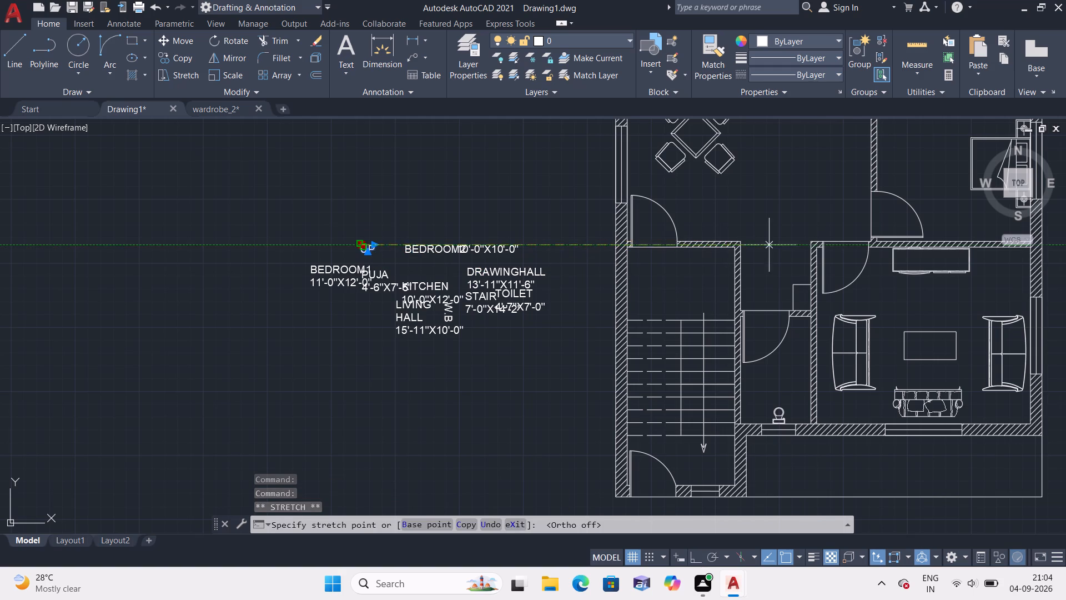
scroll(715, 306, up, 2)
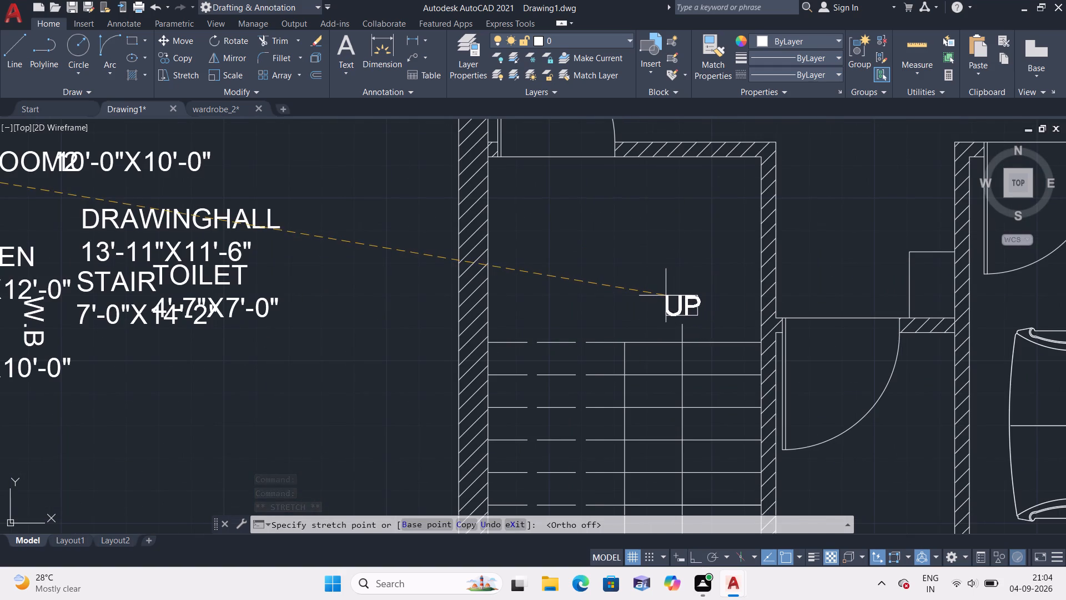
click(666, 294)
Move the BEDROOM2 label into the bedroom directly north of the drawing hall, northwest of its bed.
scroll(67, 197, down, 2)
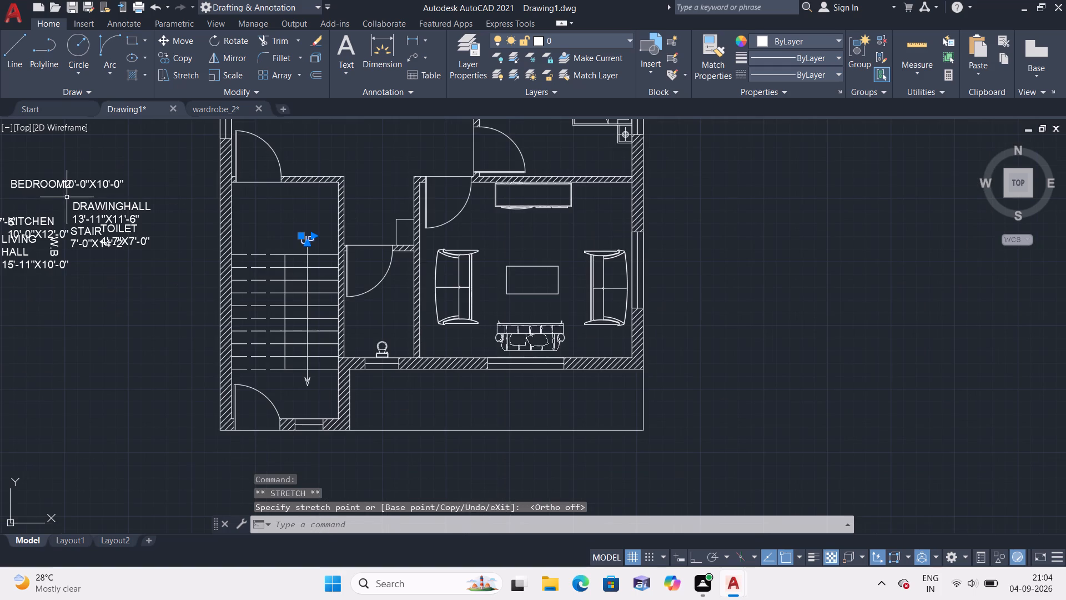
click(51, 184)
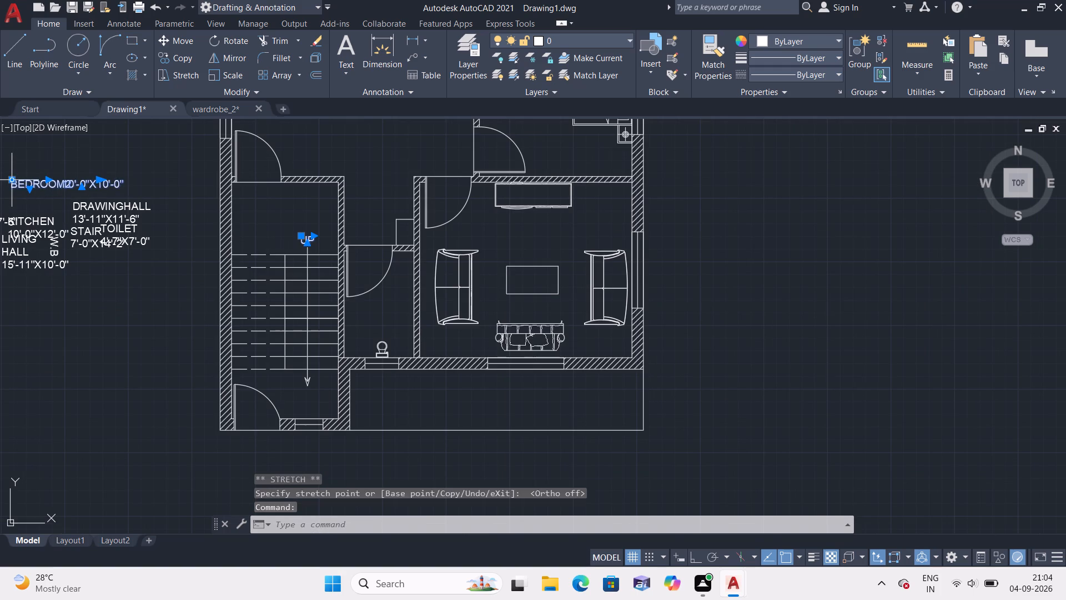
click(11, 178)
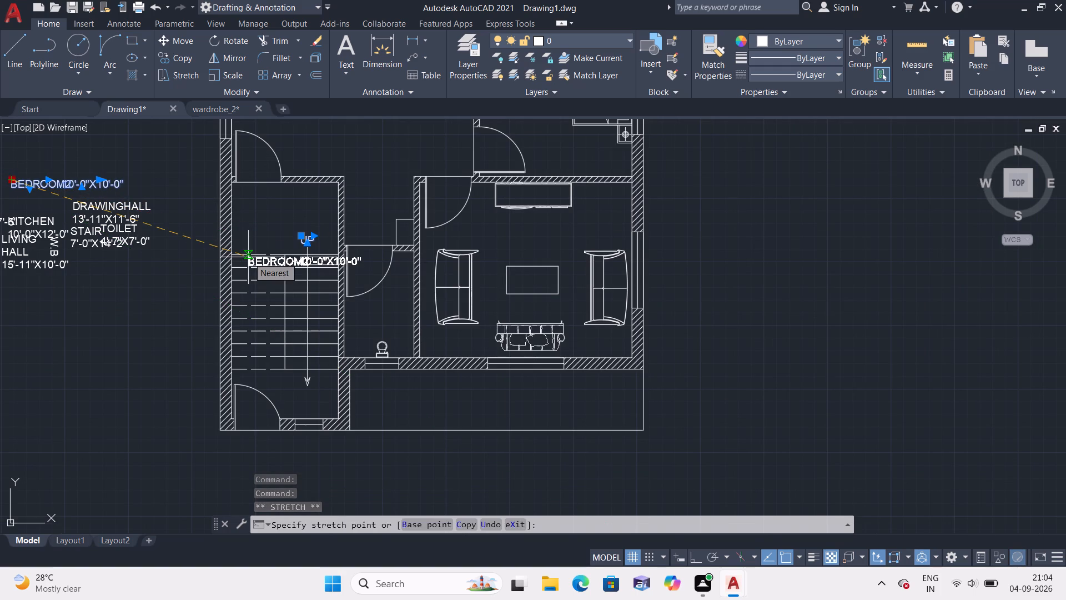
middle_drag(248, 257, 262, 340)
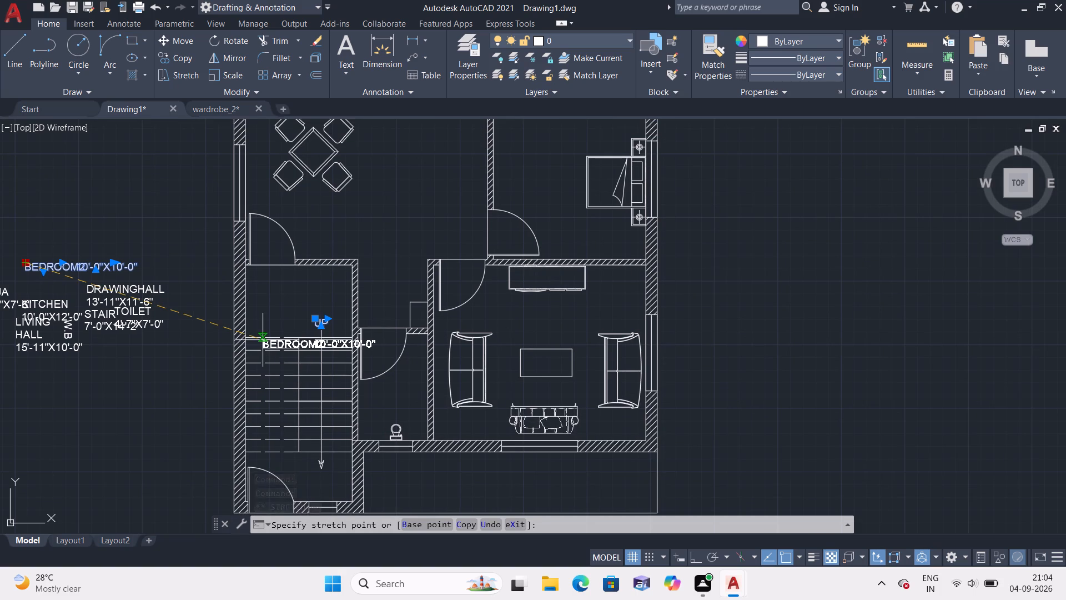
click(509, 141)
Move the DRAWINGHALL label into the sofa room, between the wall cabinet and the centre table.
scroll(510, 169, up, 1)
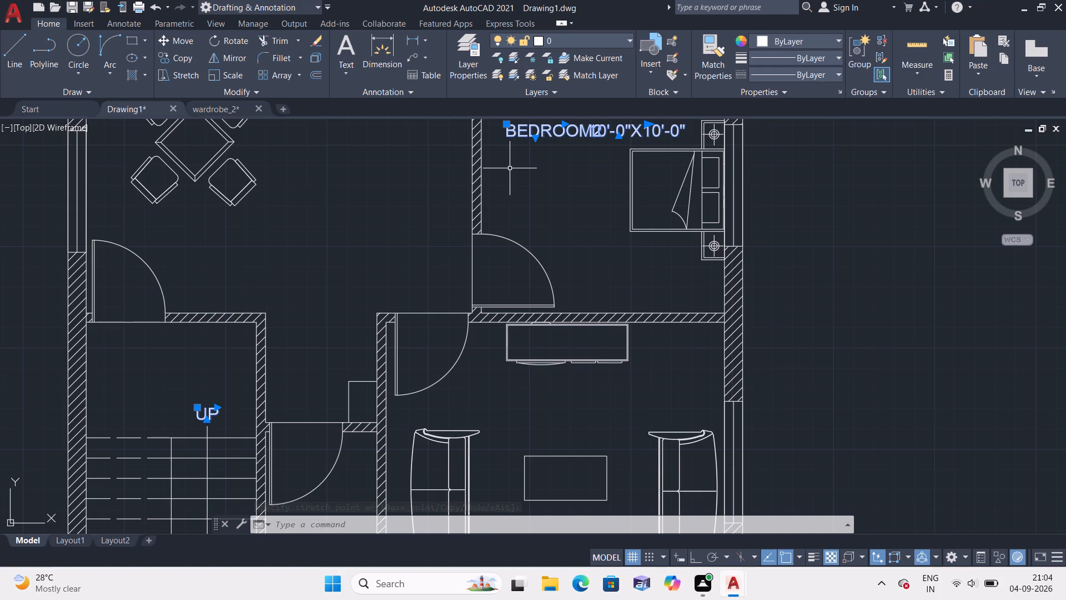
scroll(510, 168, up, 1)
scroll(510, 168, down, 2)
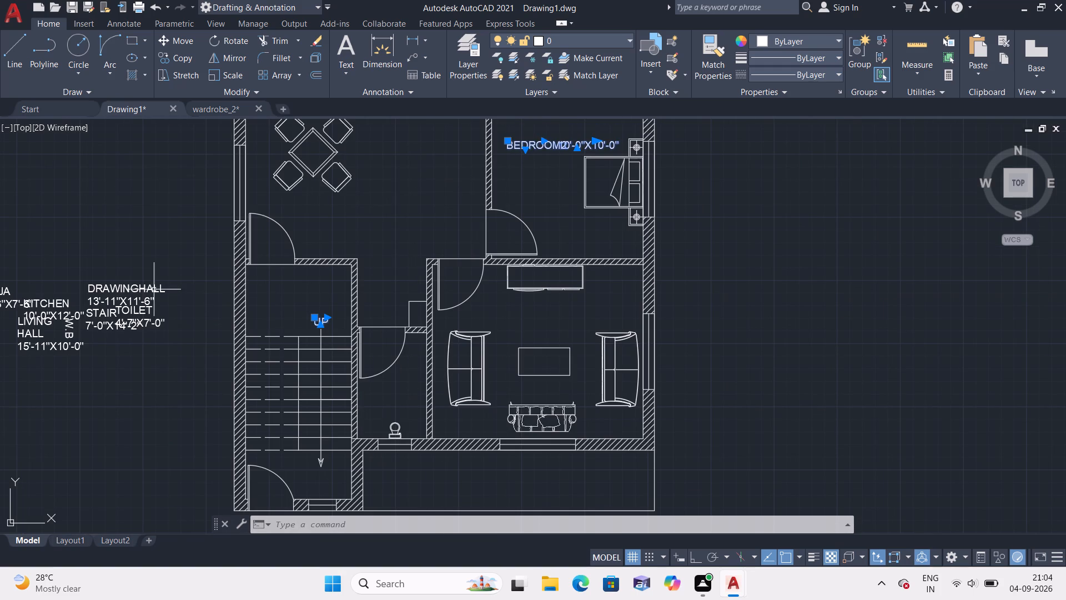
click(129, 286)
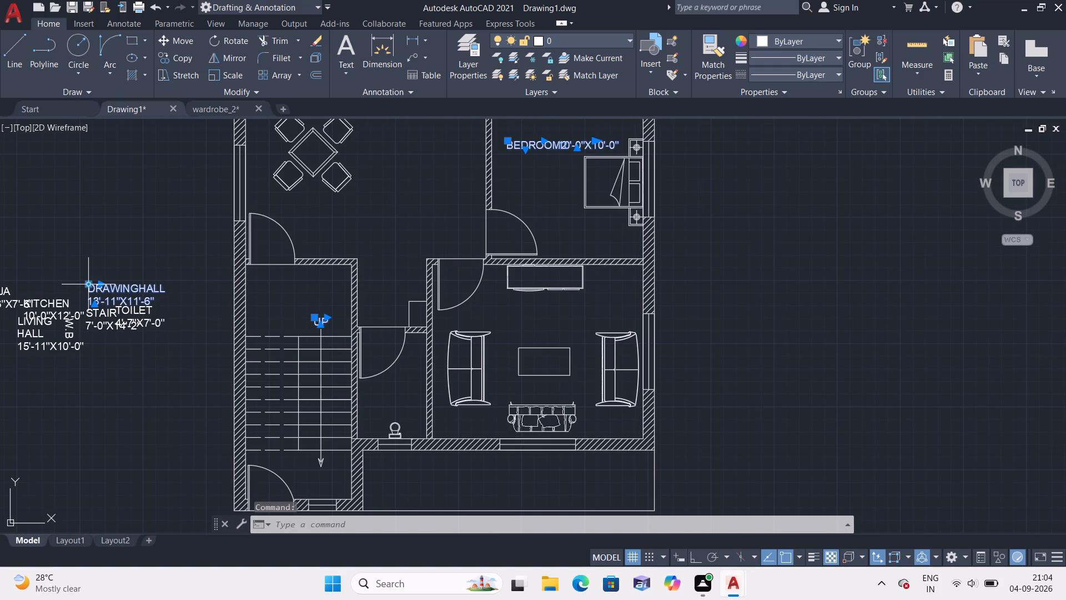
click(88, 283)
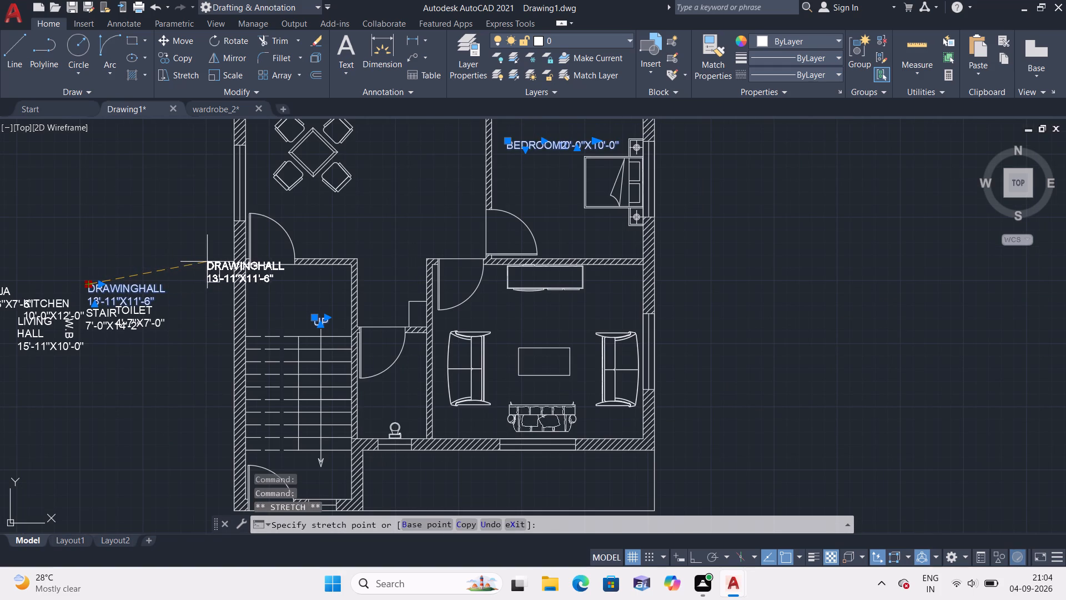
scroll(504, 319, up, 1)
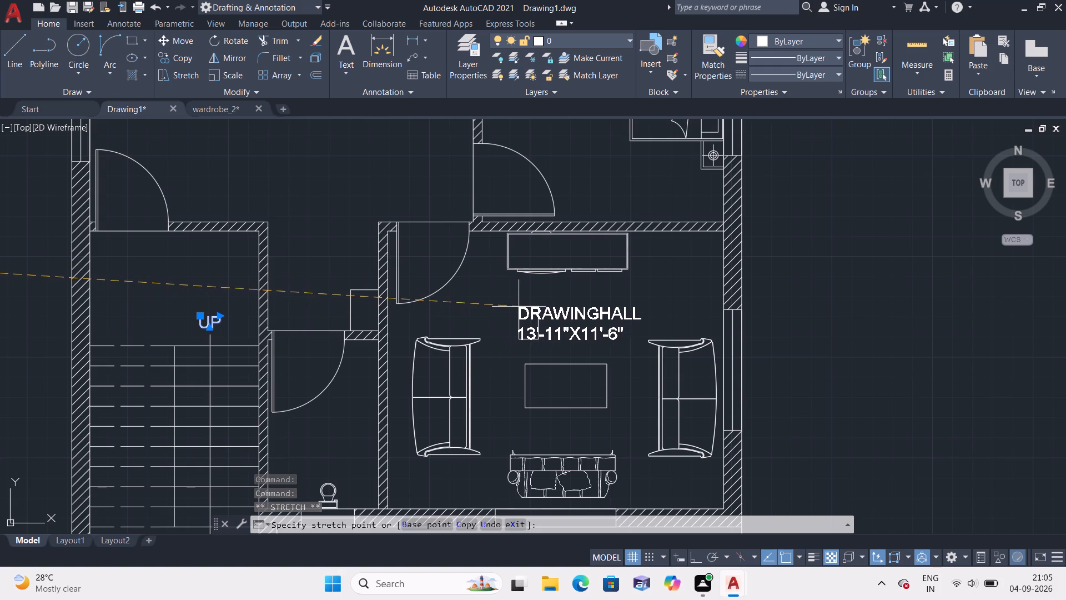
click(519, 306)
Move the BEDROOM1 label with its dimensions into the northwest bedroom, south of its bed and beside the door.
scroll(200, 274, down, 2)
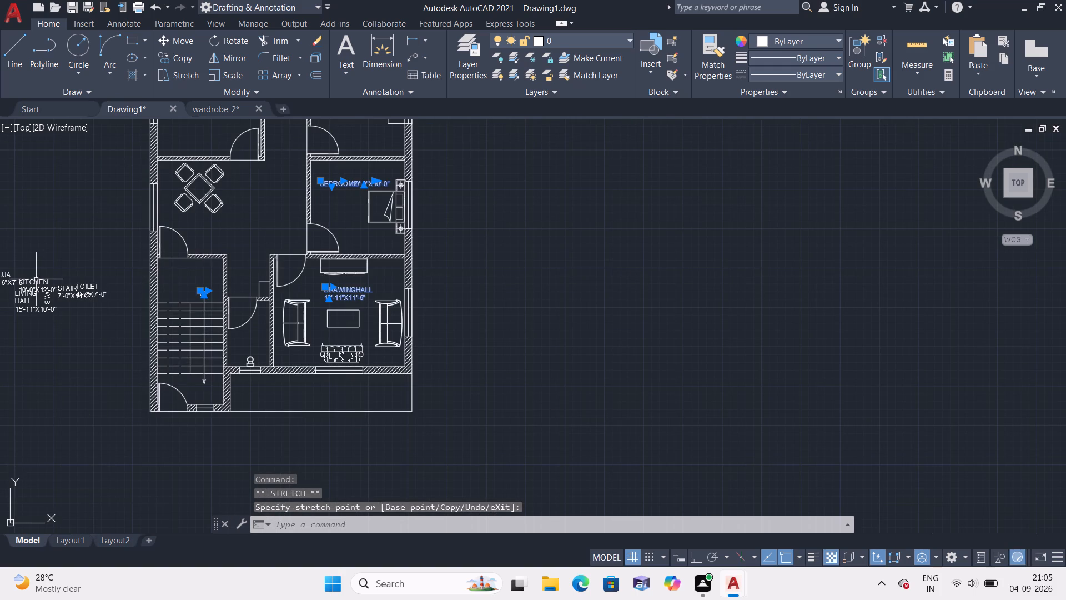
scroll(26, 287, up, 2)
middle_drag(26, 285, 120, 301)
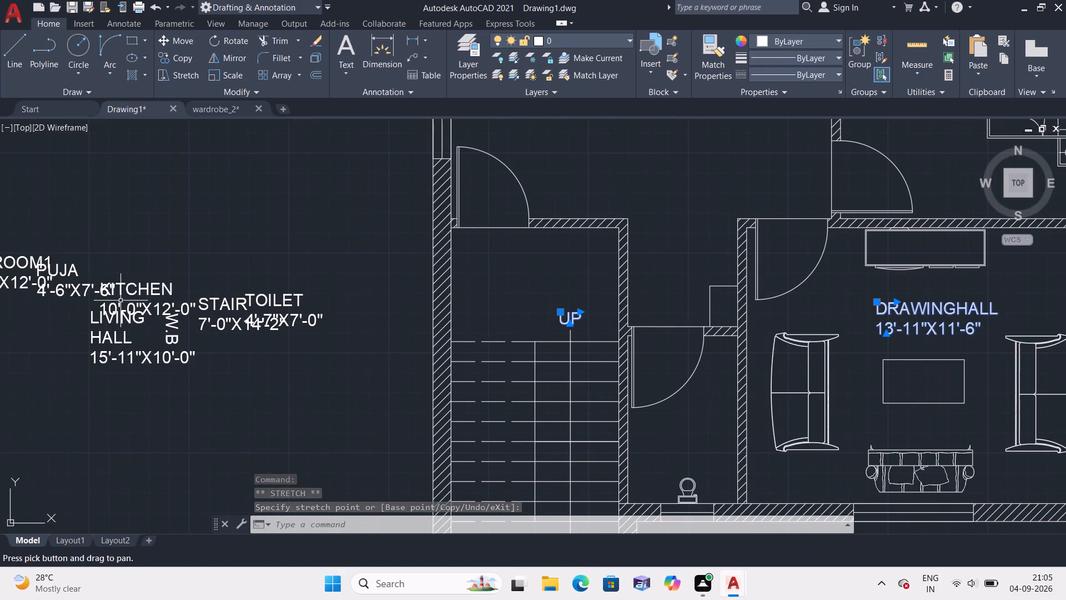
click(22, 261)
click(22, 262)
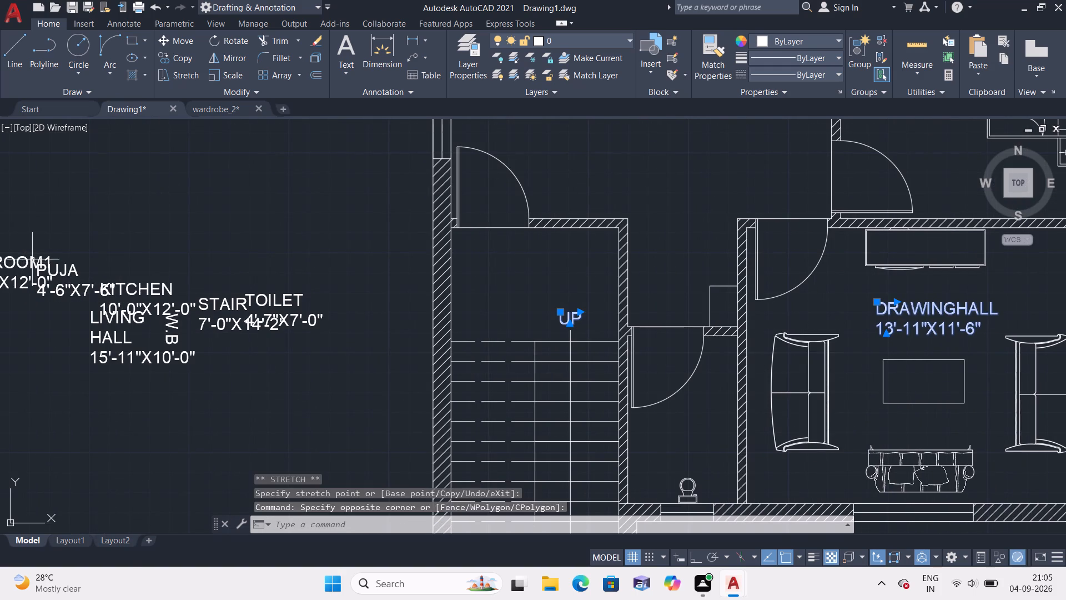
middle_drag(45, 256, 227, 239)
click(178, 247)
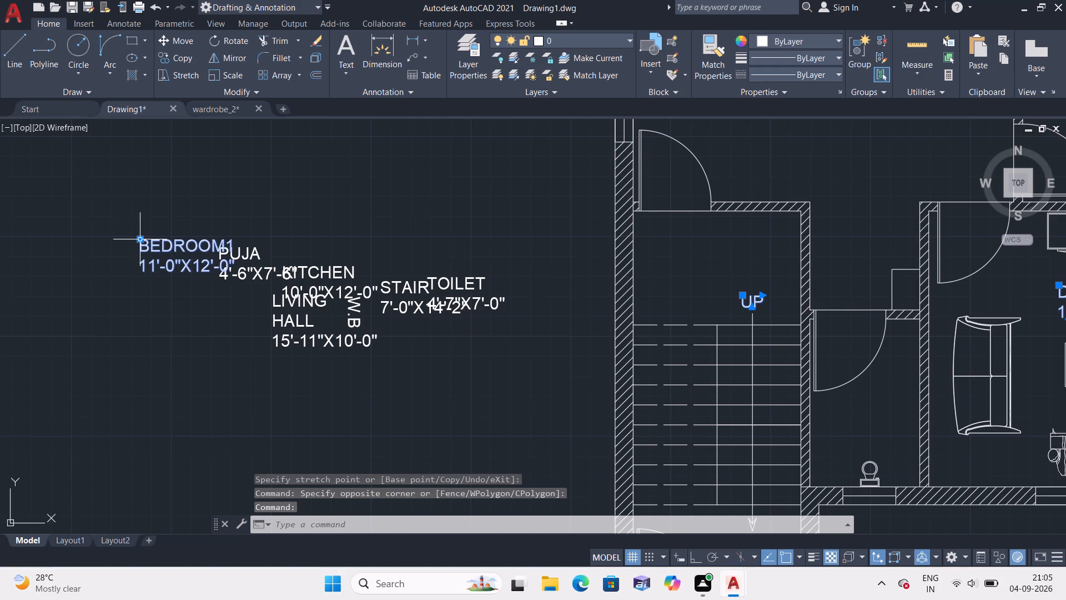
click(137, 239)
scroll(248, 220, down, 1)
middle_drag(248, 220, 178, 363)
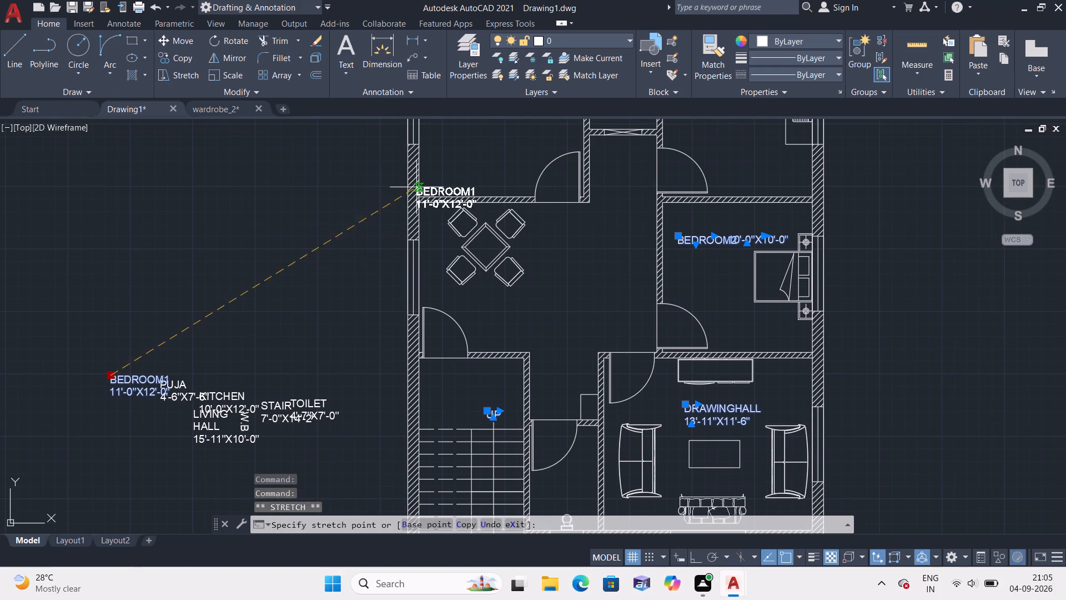
click(468, 151)
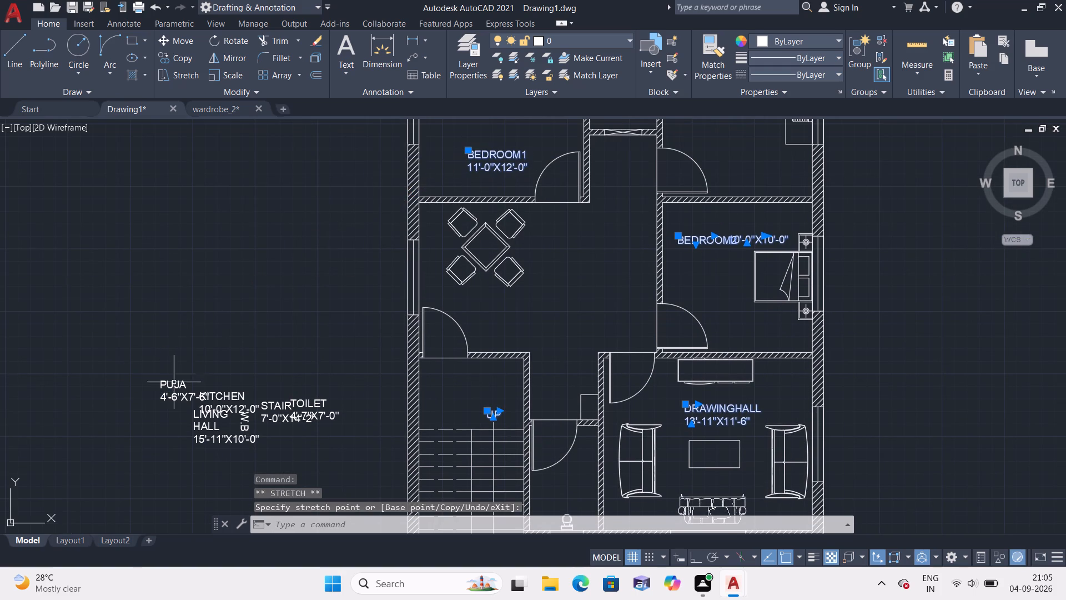
Move the PUJA label into the small room between the northwest bedroom and the kitchen.
click(174, 385)
click(159, 383)
scroll(252, 331, down, 1)
middle_drag(252, 329, 212, 385)
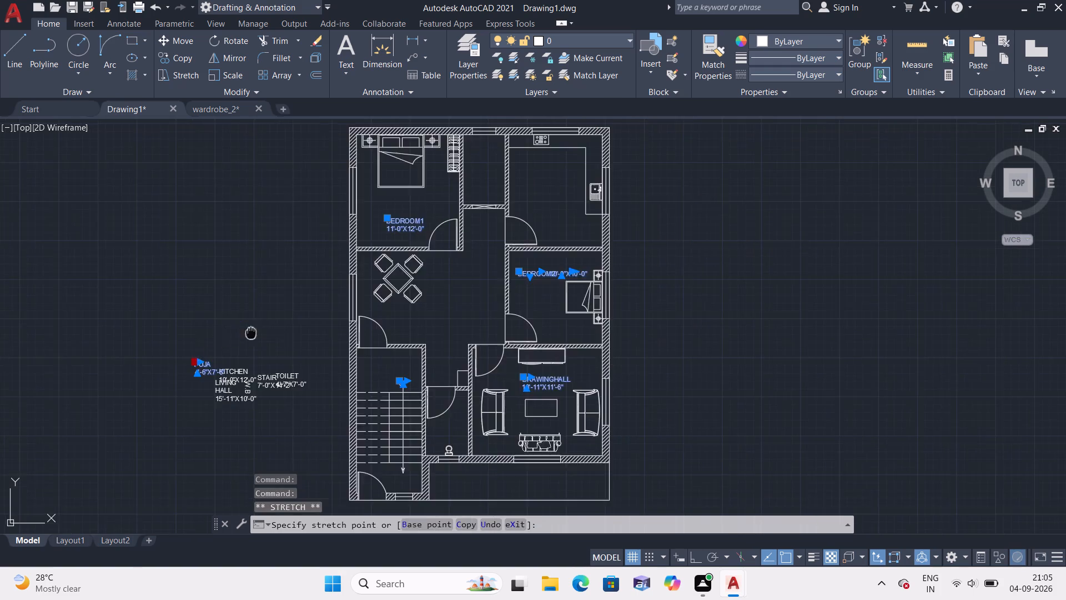
middle_drag(212, 385, 159, 431)
click(382, 268)
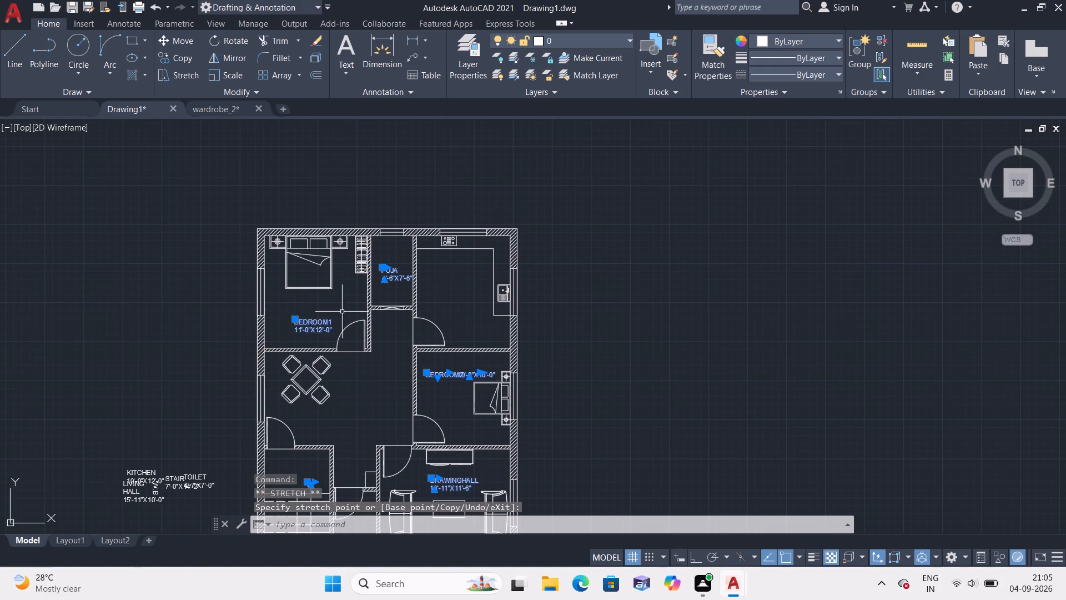
Move the KITCHEN label into the northeast room, inside the L-shaped counter and west of the sink.
scroll(136, 414, down, 1)
click(135, 449)
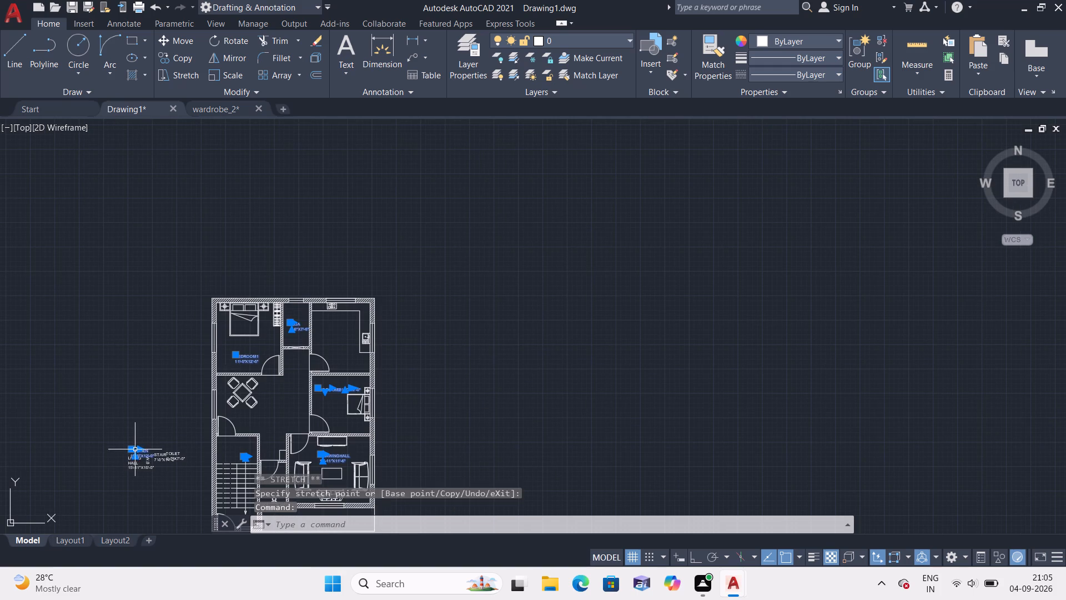
scroll(134, 451, up, 2)
click(120, 448)
scroll(232, 392, down, 2)
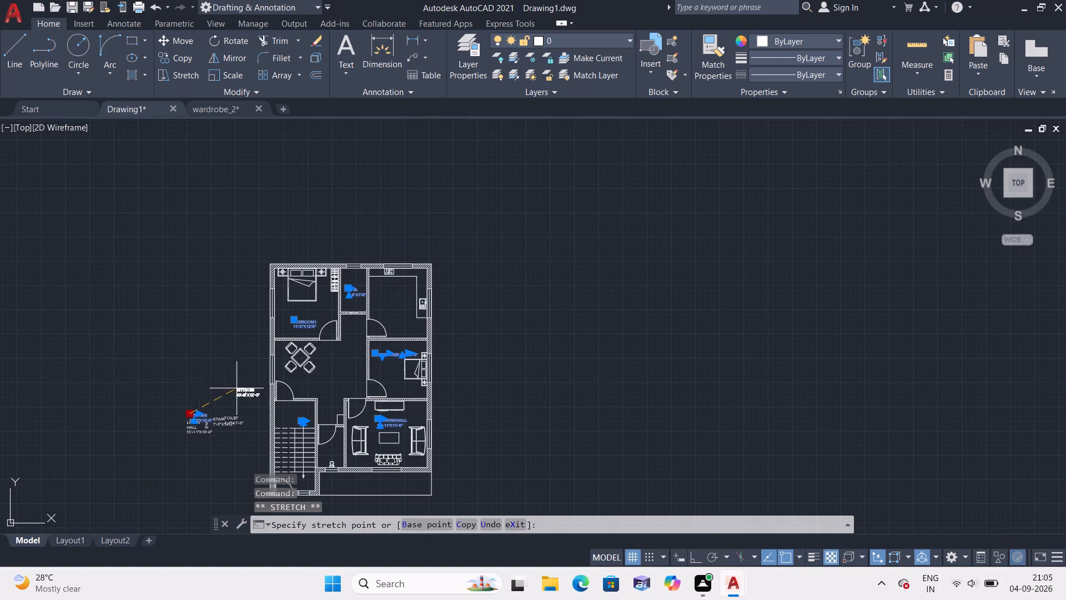
scroll(363, 308, up, 1)
click(388, 290)
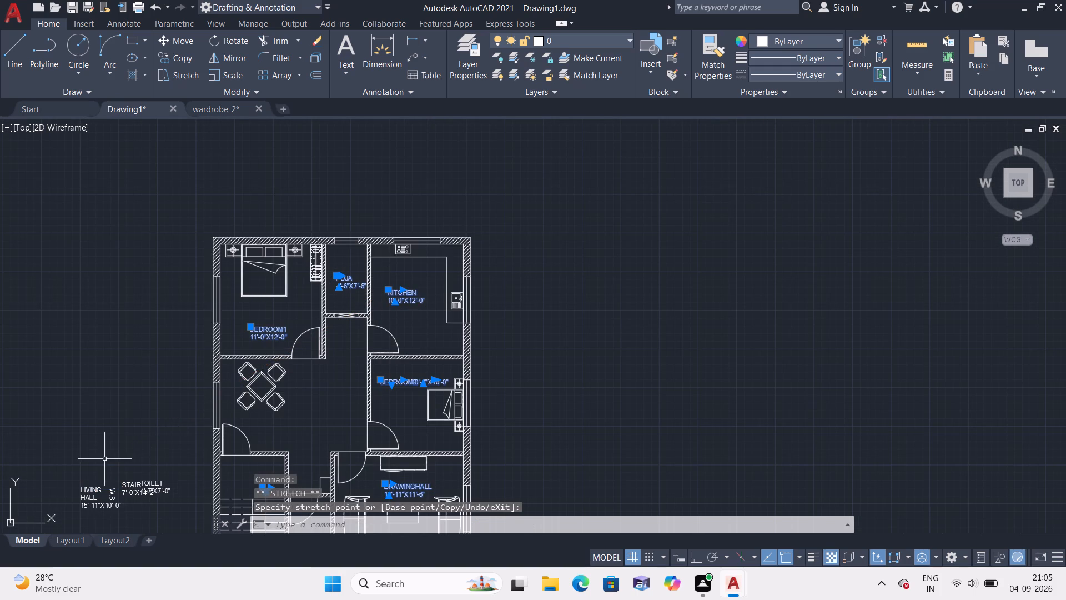
Move the STAIR label into the staircase room, above the treads and northwest of the UP label.
click(130, 484)
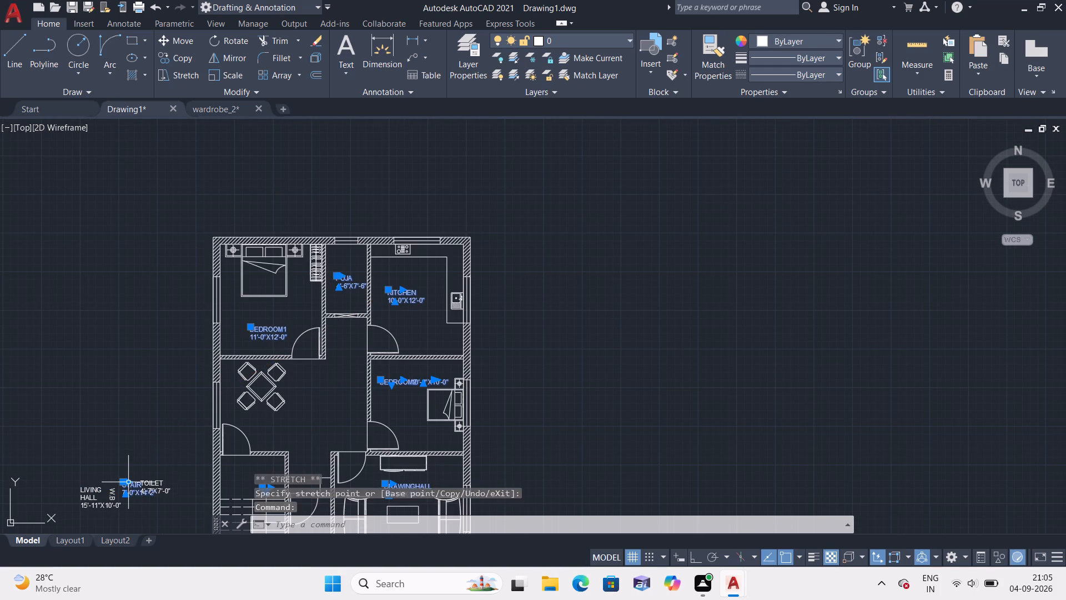
click(117, 481)
middle_drag(260, 471, 264, 462)
middle_drag(262, 456, 280, 402)
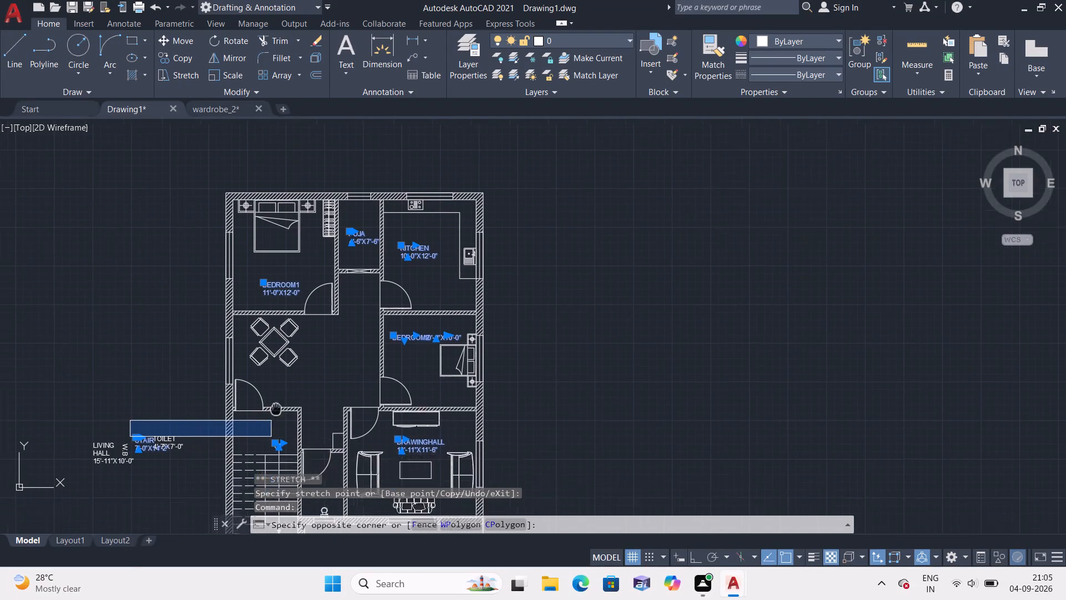
middle_drag(280, 402, 295, 379)
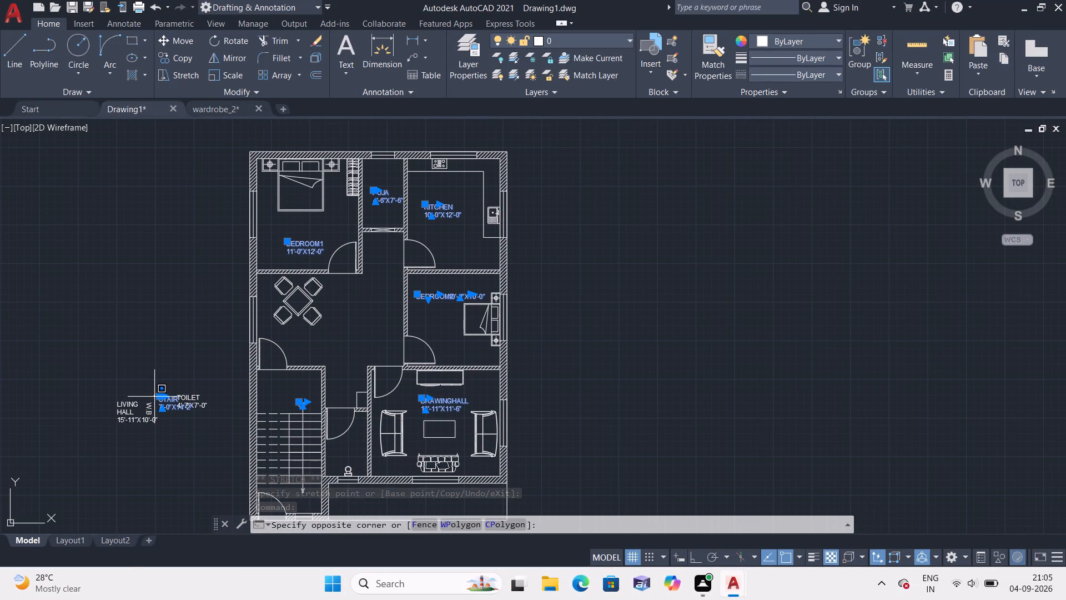
click(155, 396)
click(161, 395)
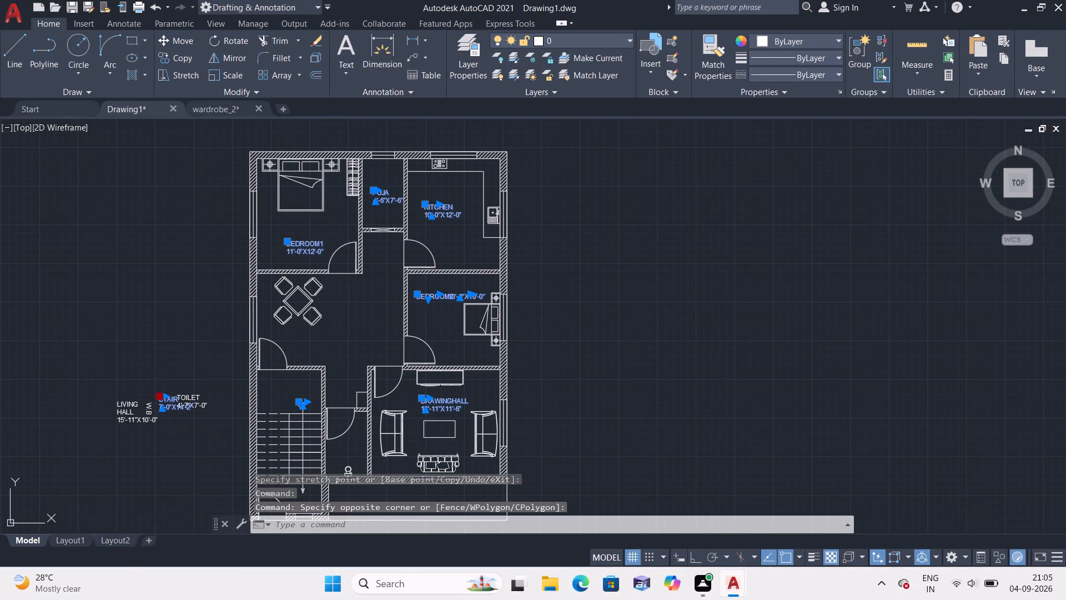
scroll(267, 382, up, 2)
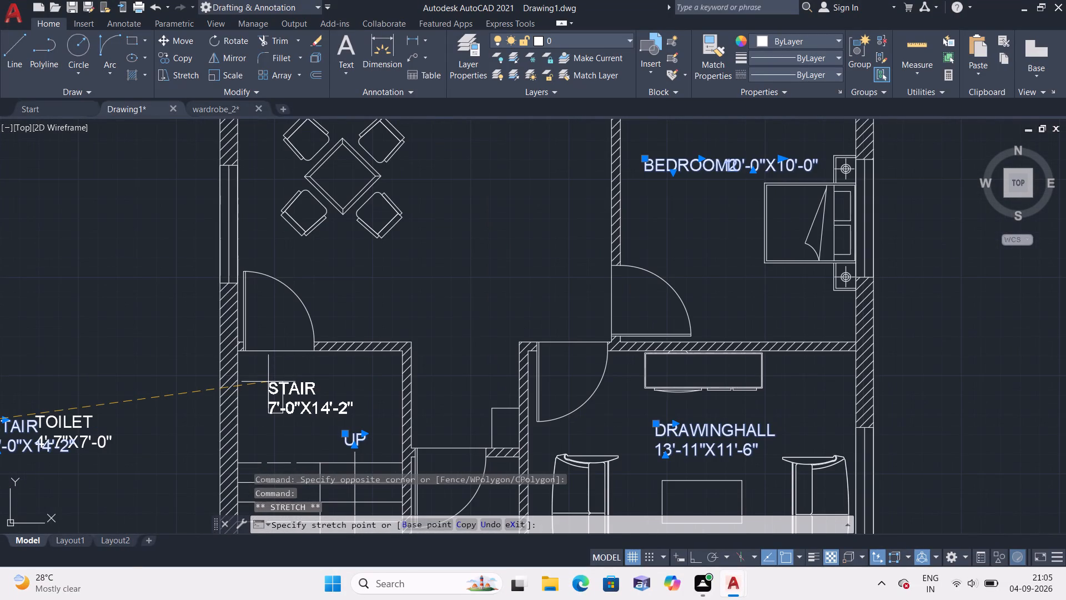
click(268, 382)
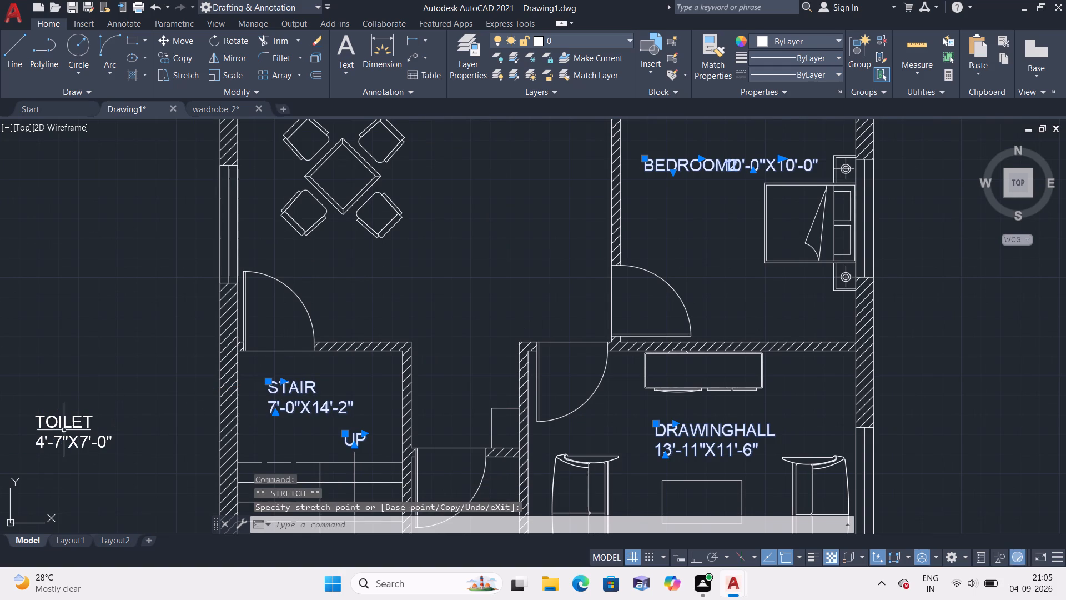
Move the TOILET label into the small room east of the stairs, between its door swing and the WC.
click(63, 426)
click(38, 417)
scroll(68, 424, down, 1)
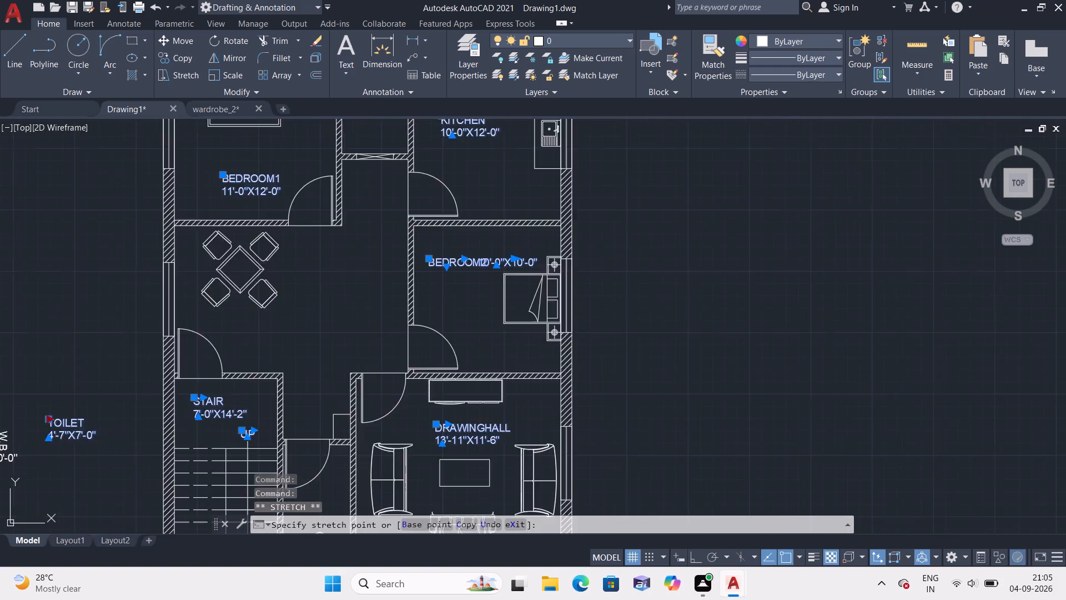
scroll(116, 438, down, 1)
middle_drag(146, 450, 200, 372)
scroll(282, 413, up, 2)
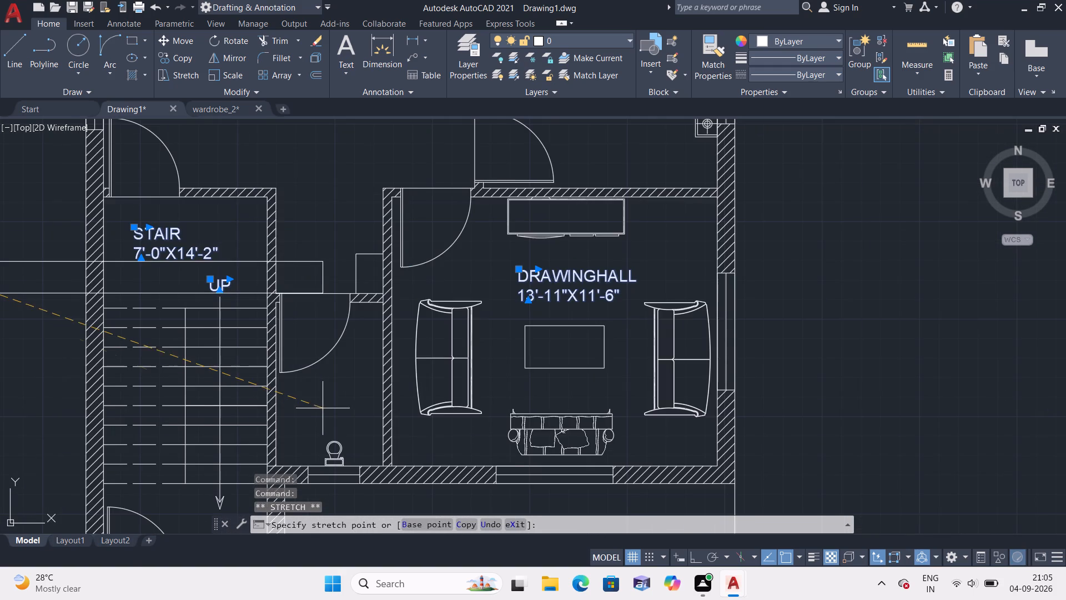
scroll(280, 429, down, 1)
click(40, 327)
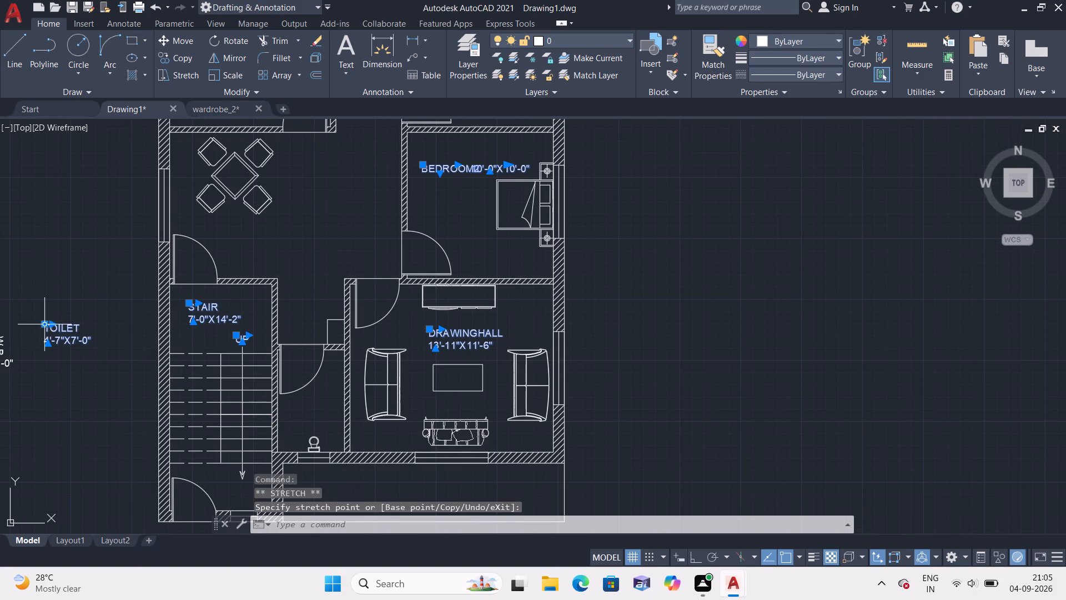
click(46, 323)
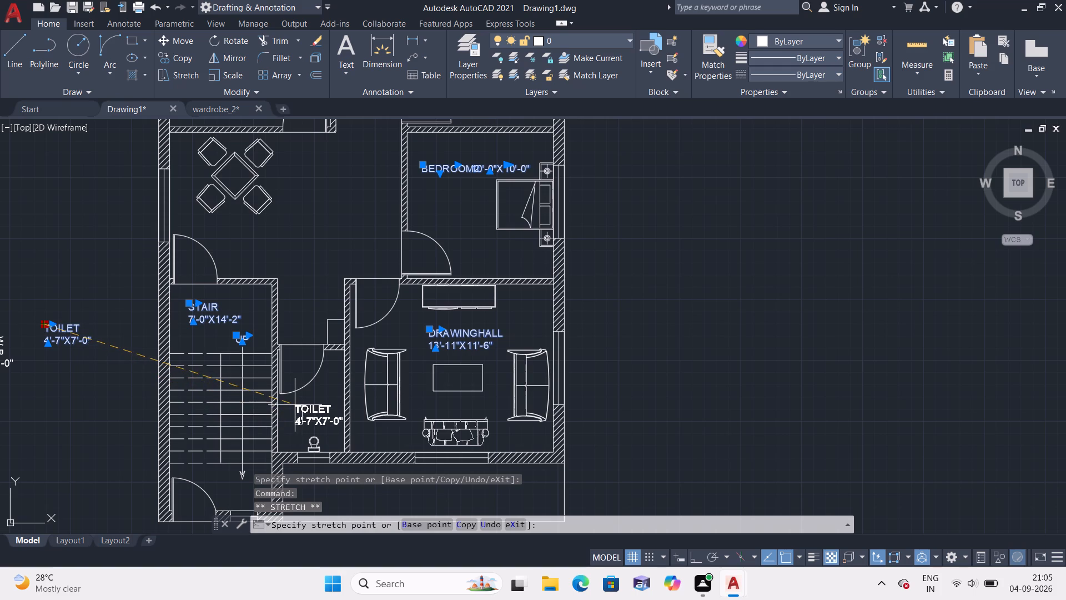
click(290, 403)
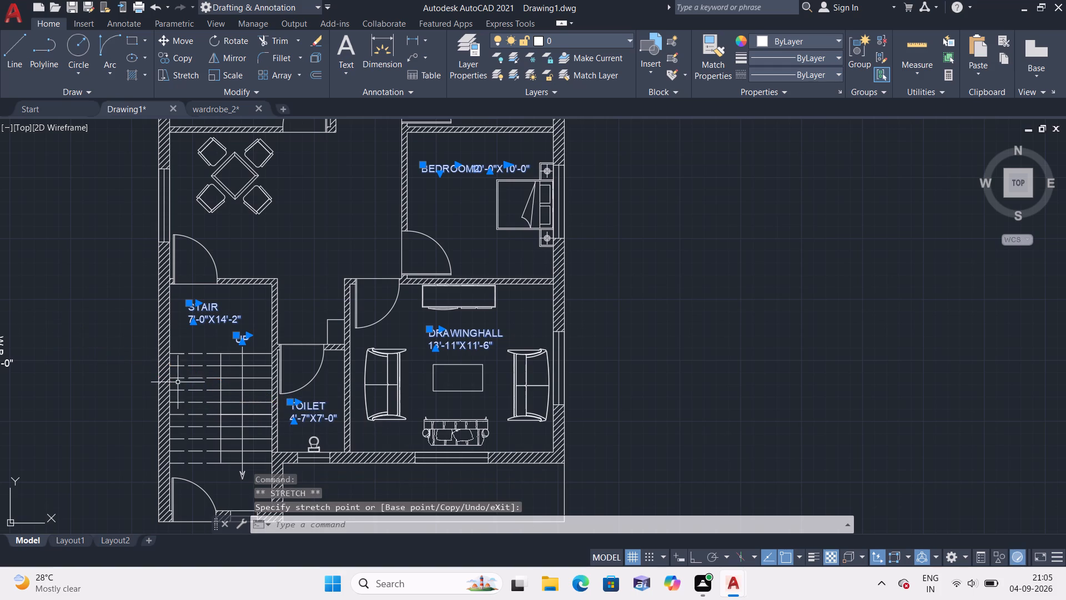
Move the LIVING HALL label into the central hall, east of the four-chair dining table.
scroll(81, 359, down, 2)
scroll(37, 378, up, 3)
scroll(37, 378, down, 1)
middle_drag(37, 378, 270, 422)
scroll(237, 394, up, 2)
click(236, 367)
click(231, 354)
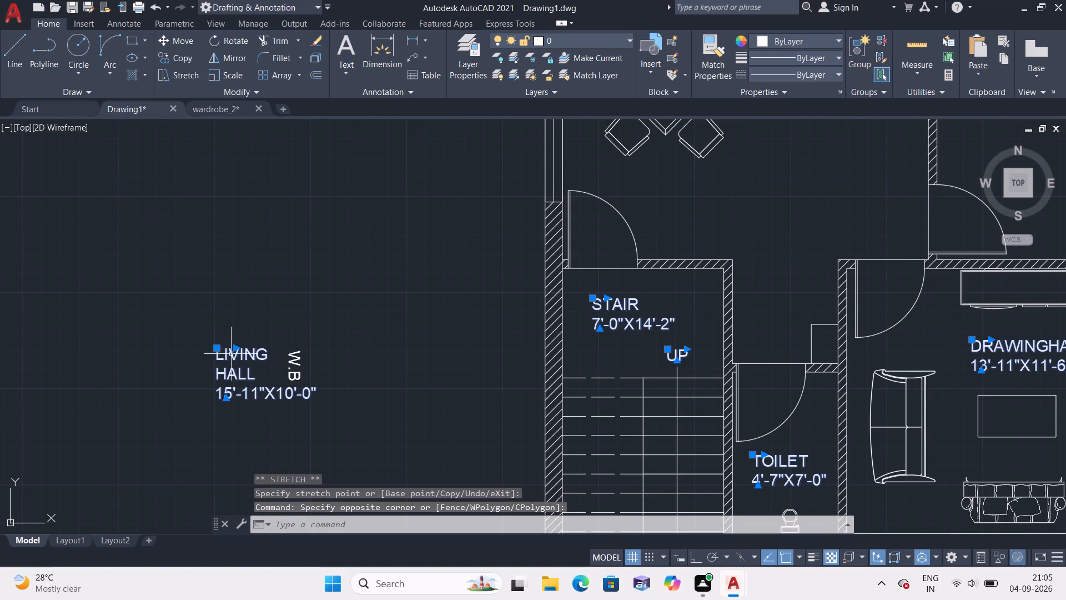
click(217, 352)
scroll(308, 329, down, 2)
middle_drag(313, 328, 182, 399)
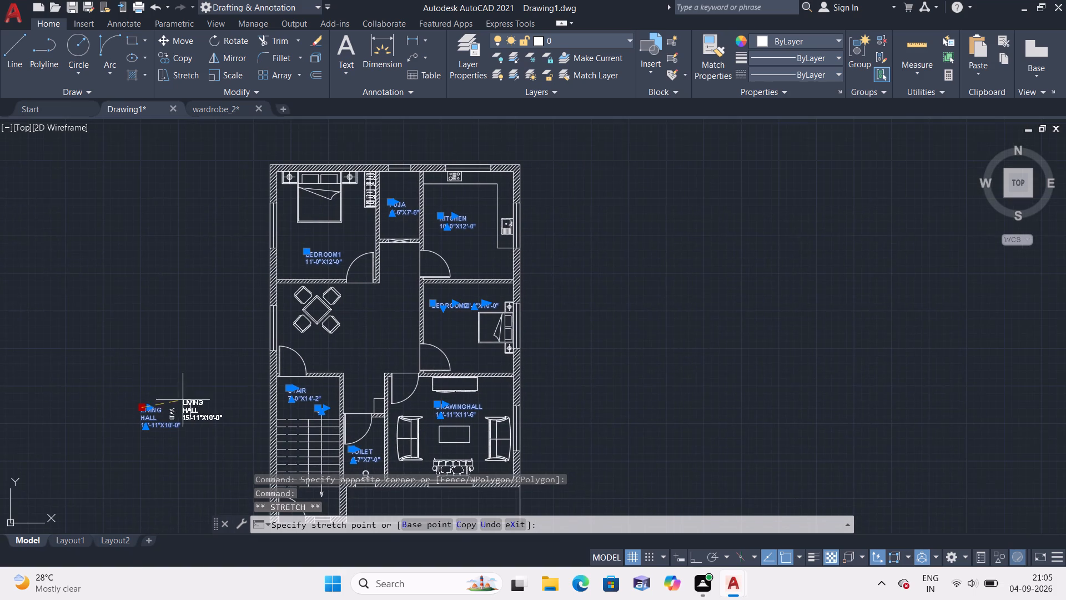
click(368, 314)
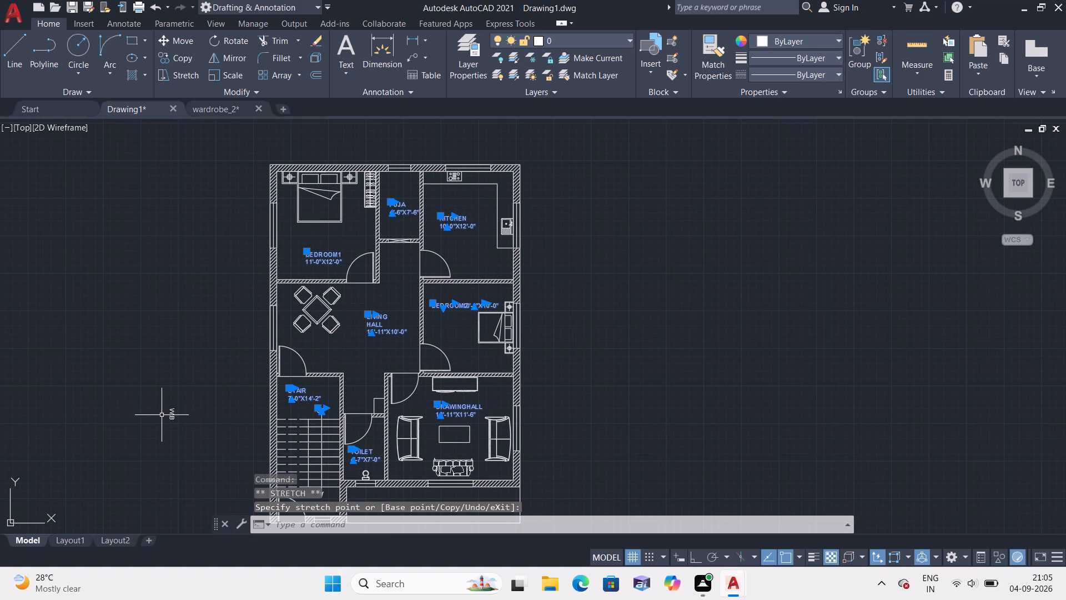
Move the vertical W.B label into the small wash basin rectangle north of the toilet, centre it there, and clear the selection.
click(169, 413)
click(175, 407)
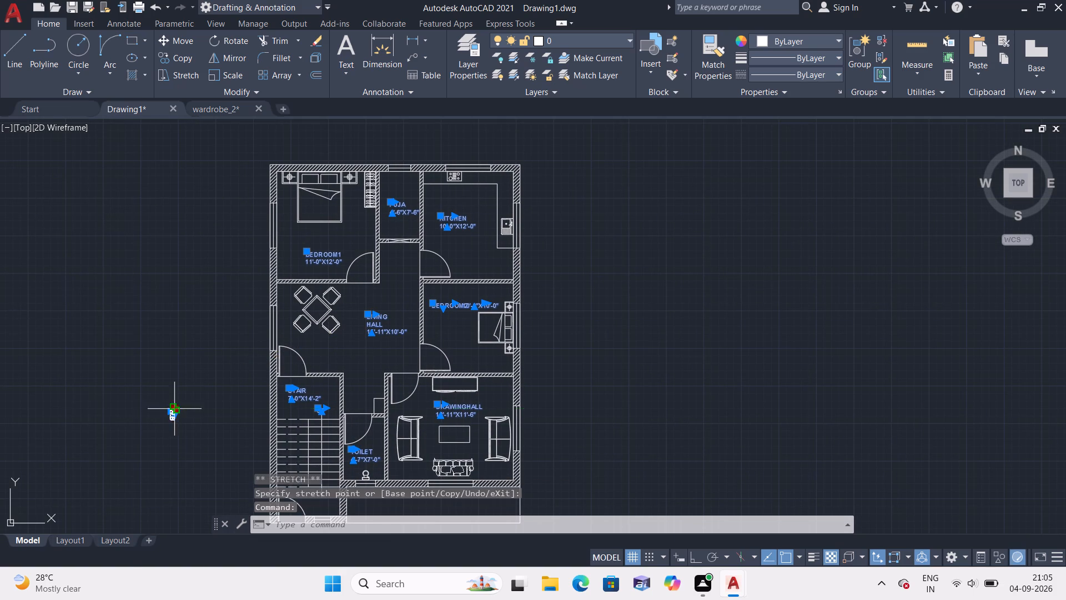
scroll(389, 411, up, 2)
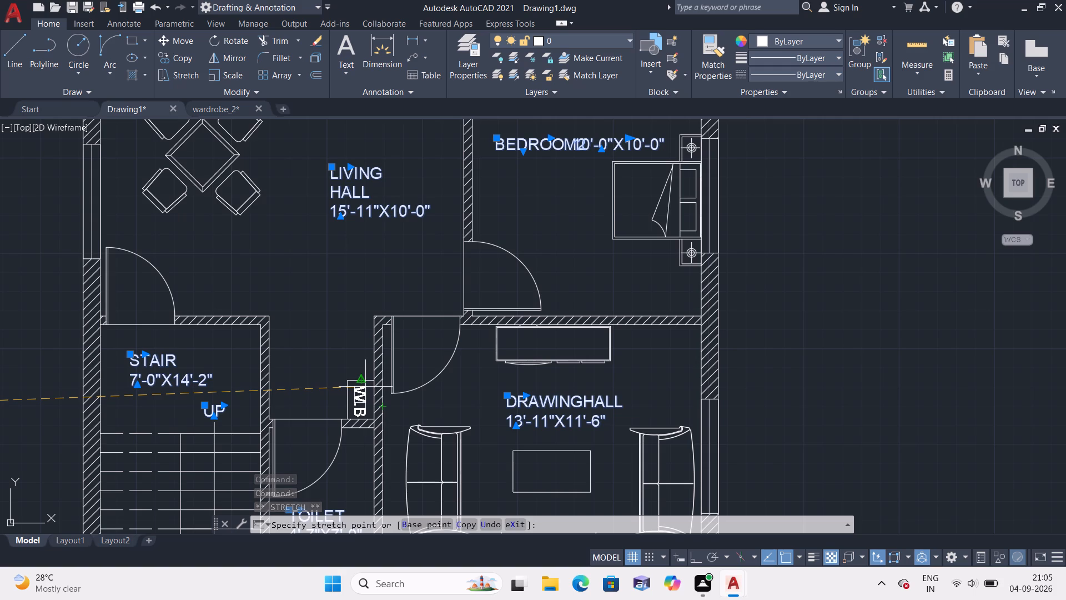
click(365, 387)
scroll(336, 413, up, 2)
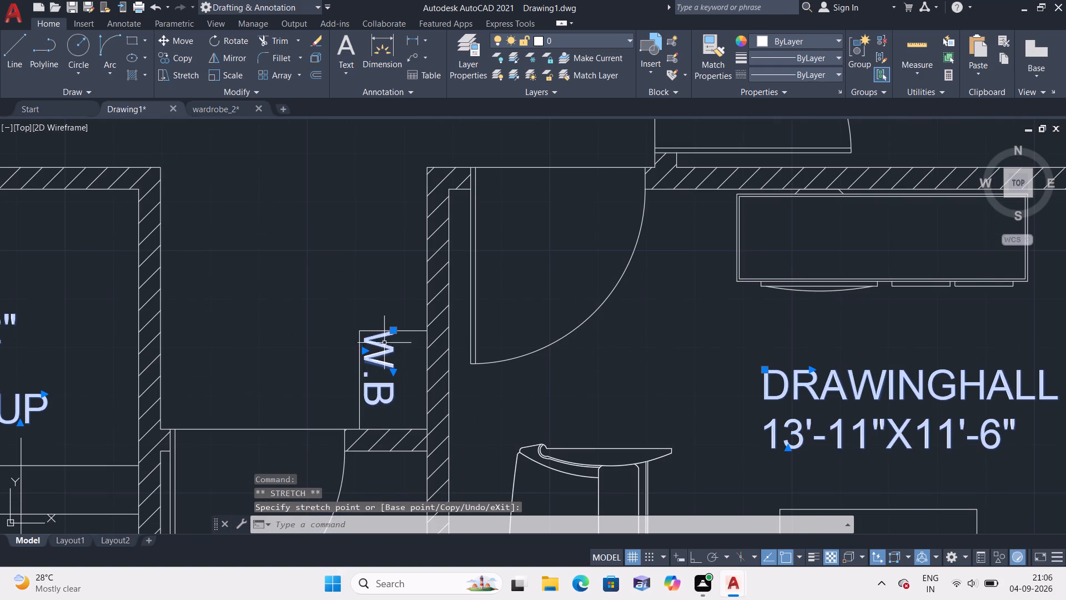
click(392, 328)
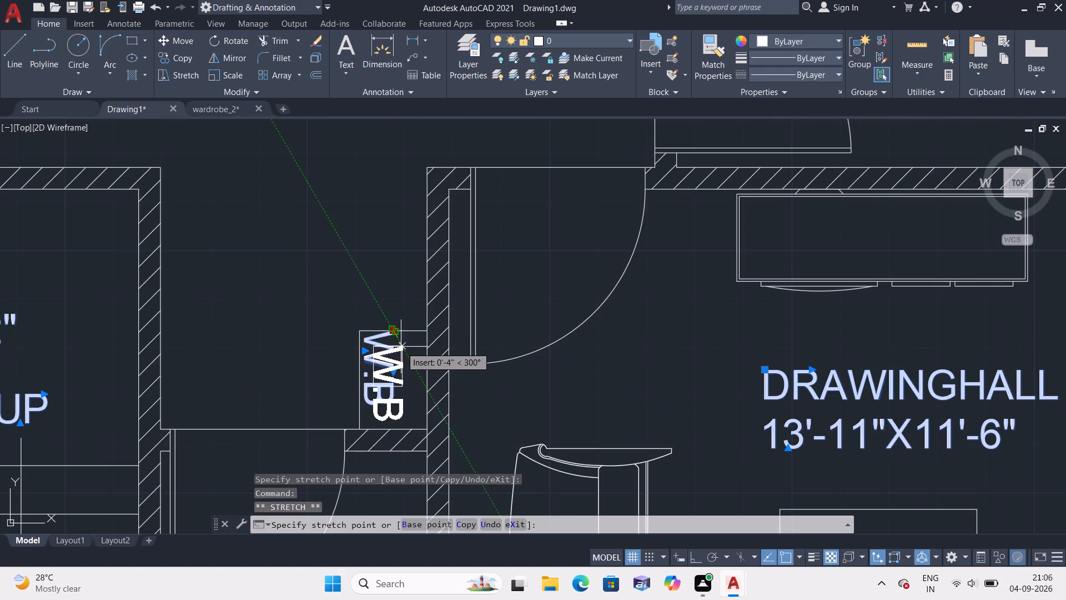
click(401, 347)
scroll(350, 367, down, 3)
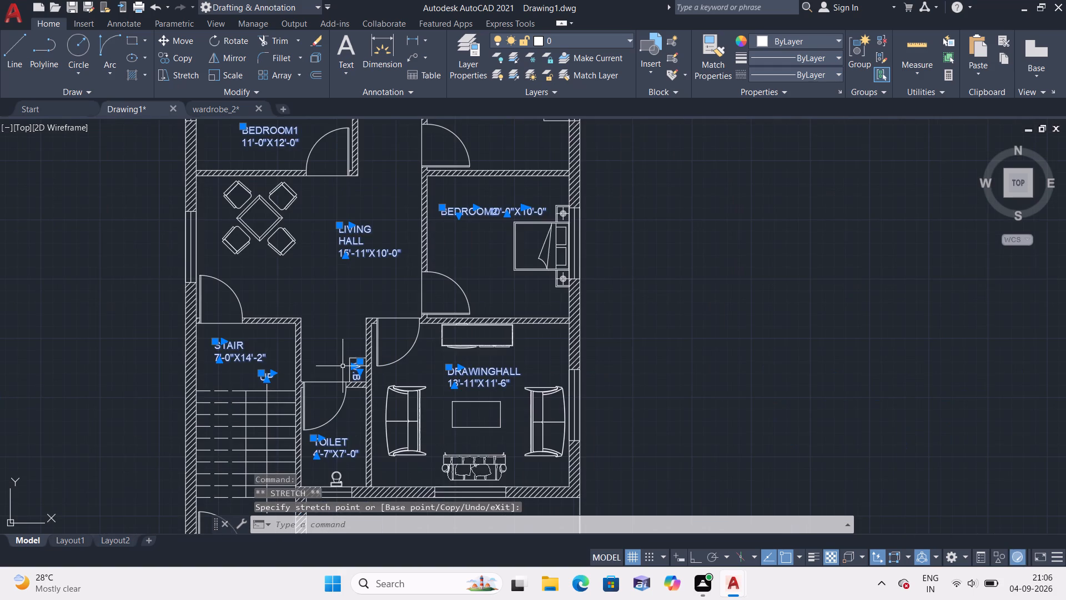
scroll(343, 366, down, 1)
key(Escape)
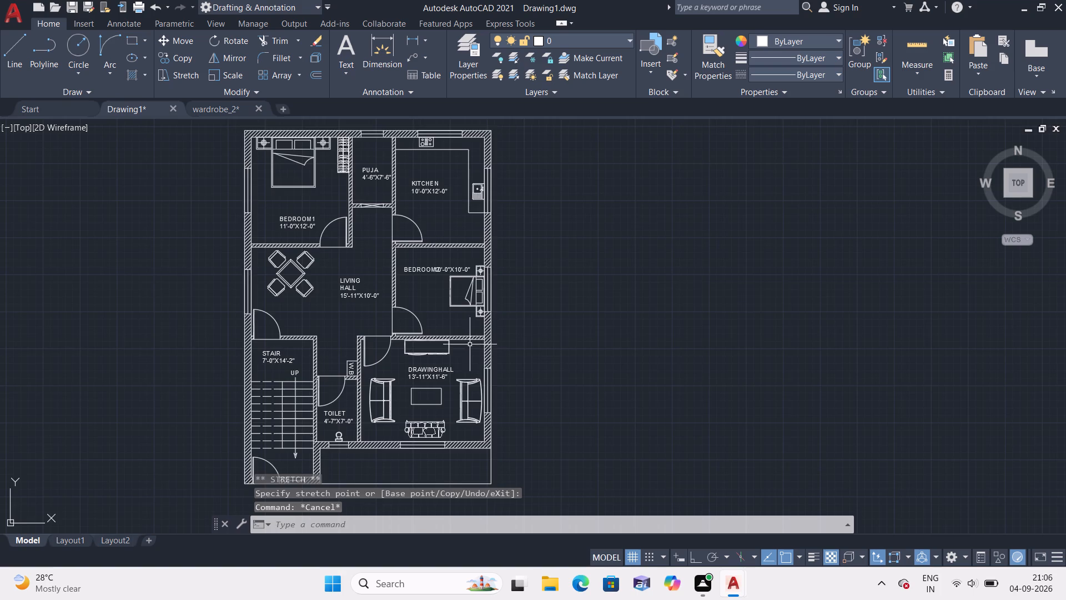
Resize the BEDROOM2 label's text box to about 4'-4" wide and 1'-6" high, stacking its dimensions under the name, and close the editor.
scroll(483, 313, up, 2)
scroll(391, 230, up, 2)
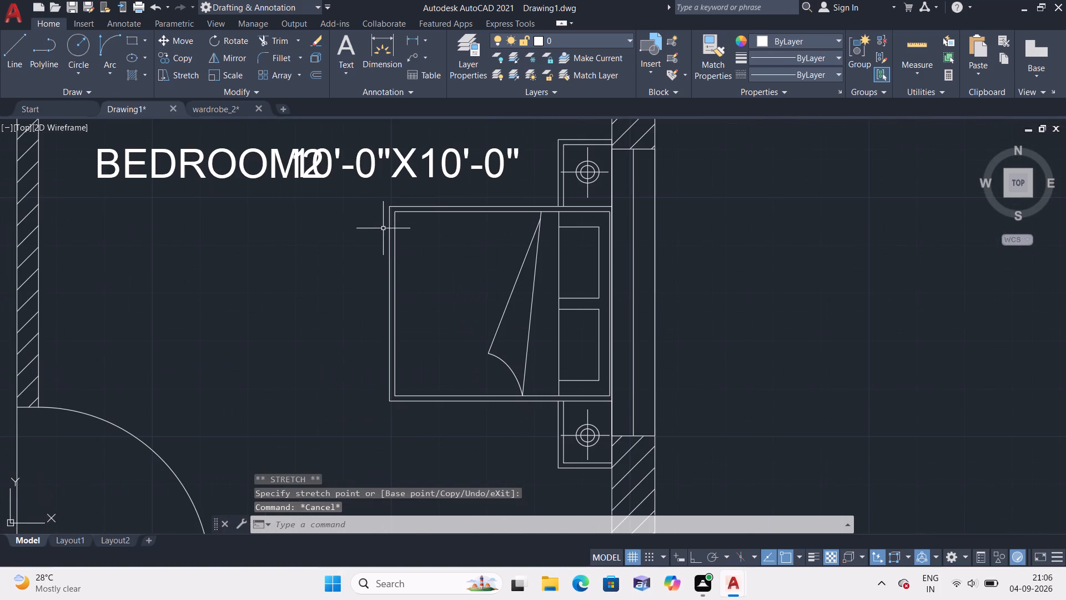
click(363, 157)
click(351, 168)
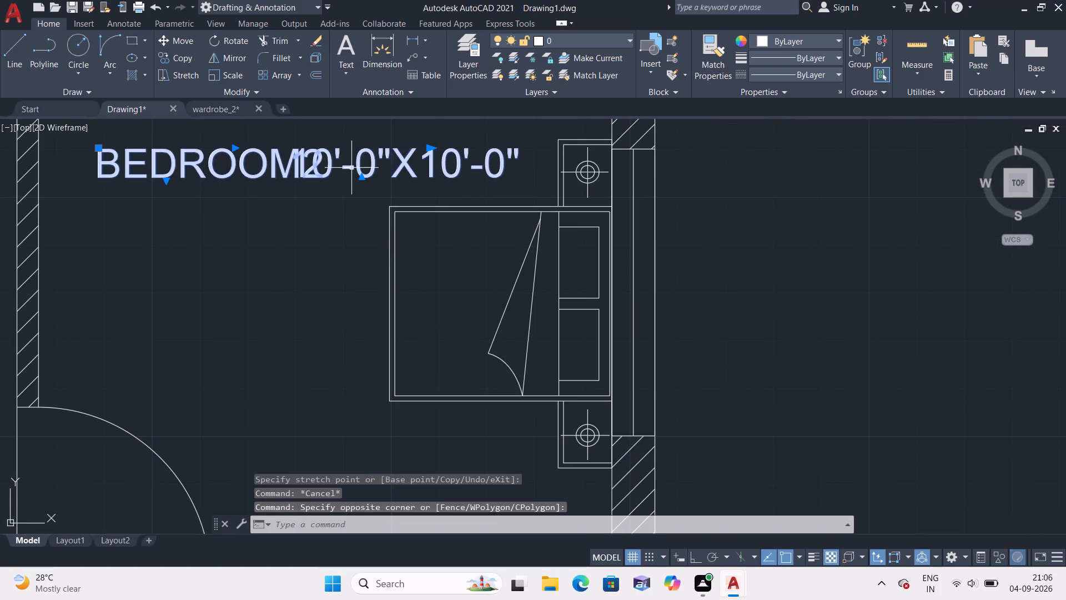
right_click(274, 252)
click(332, 236)
scroll(275, 206, down, 2)
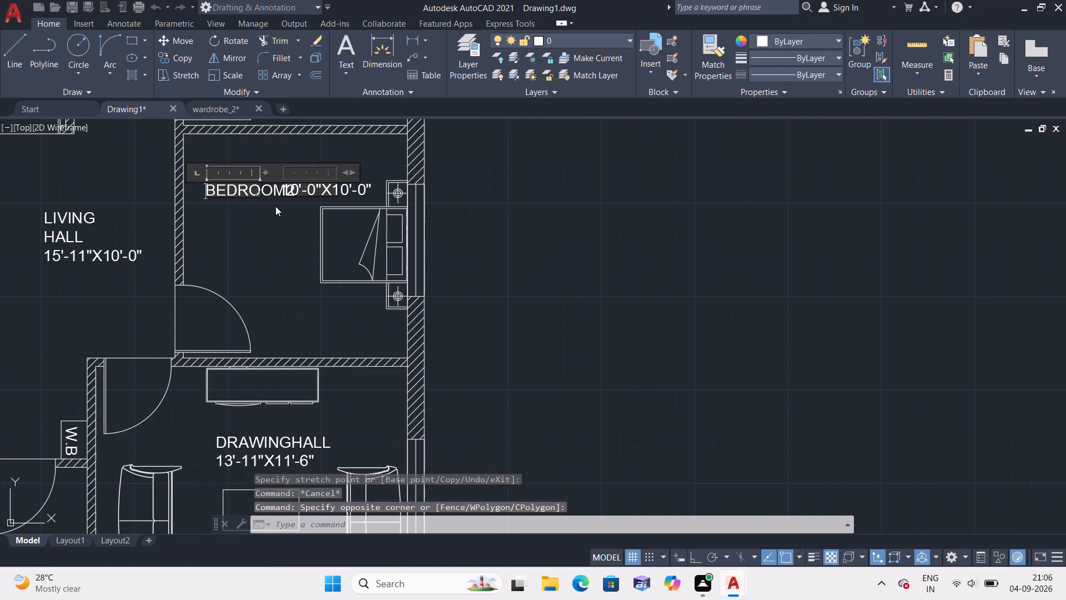
middle_drag(276, 214, 294, 274)
scroll(276, 241, up, 2)
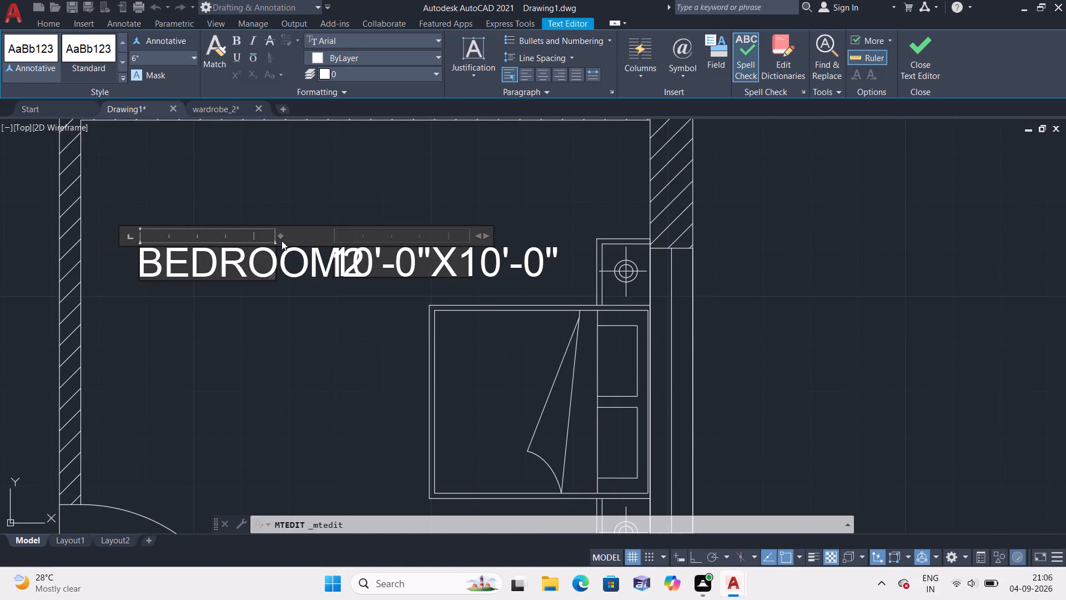
drag(275, 279, 279, 279)
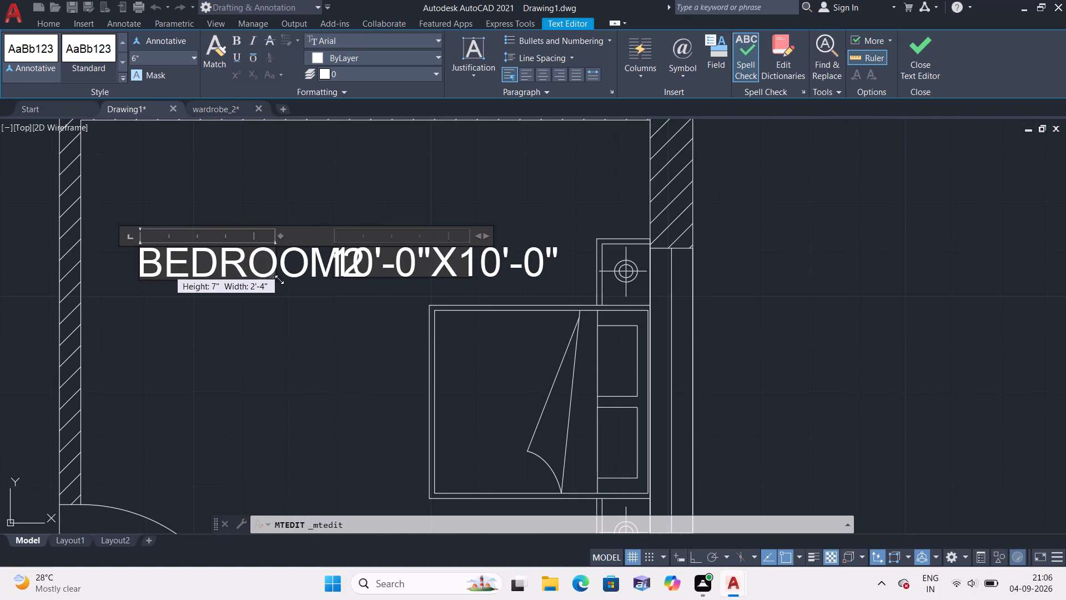
drag(279, 279, 426, 286)
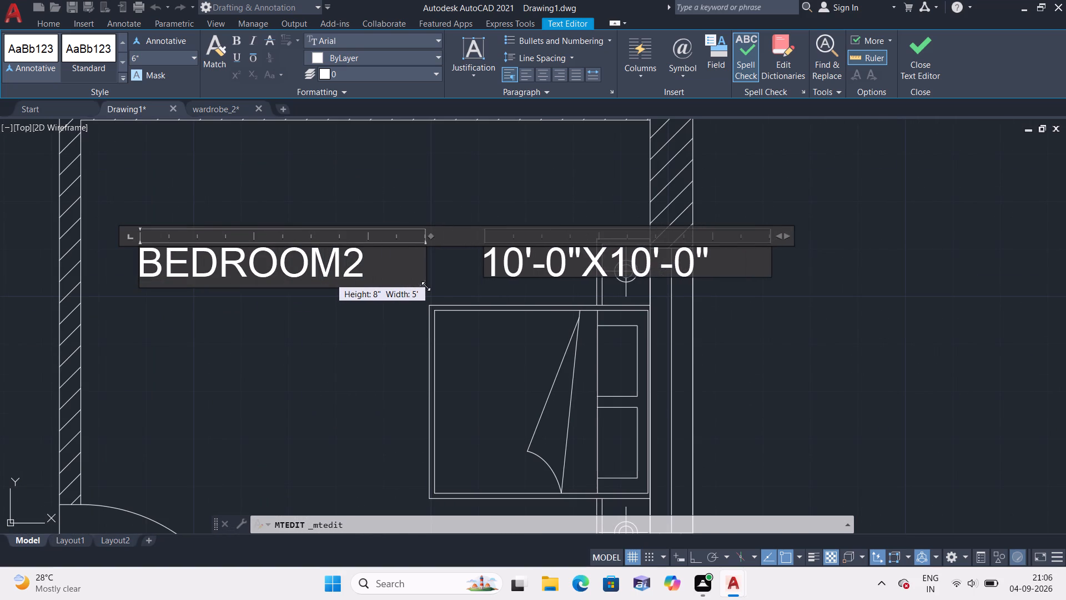
drag(426, 286, 389, 334)
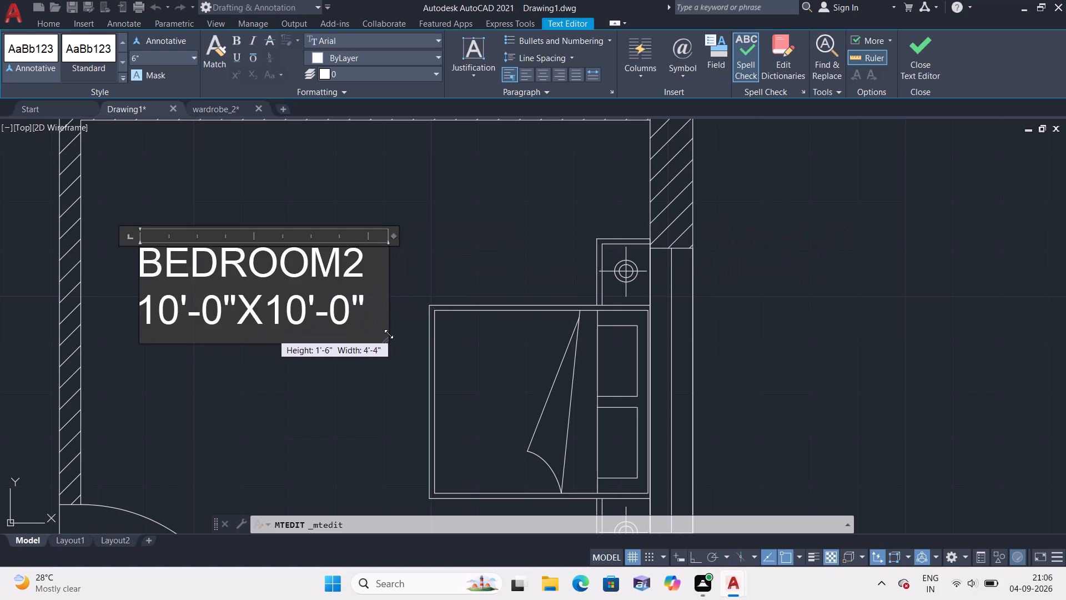
drag(389, 334, 389, 335)
click(389, 335)
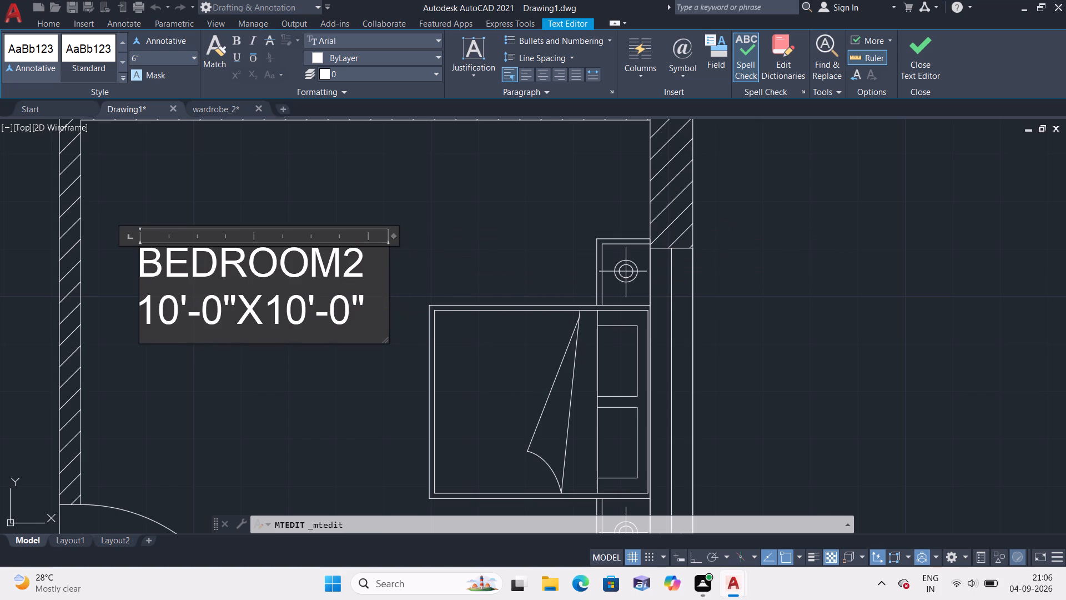
key(Escape)
click(345, 192)
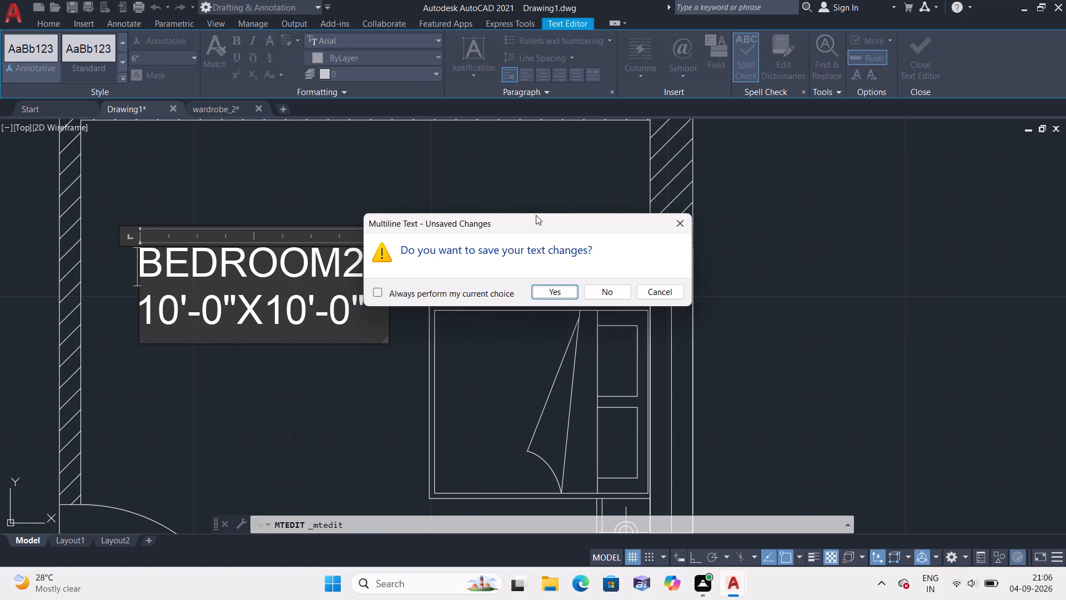
click(682, 218)
click(491, 217)
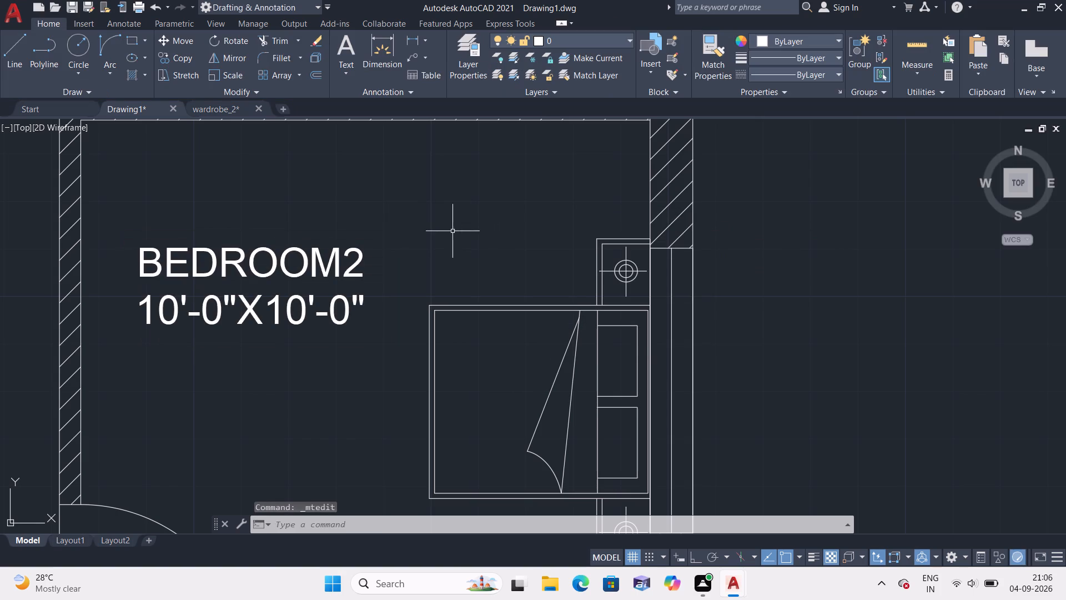
Examine the room labels across the floor plan, from the bedrooms down to the staircase, toilet and drawing hall.
scroll(419, 242, down, 1)
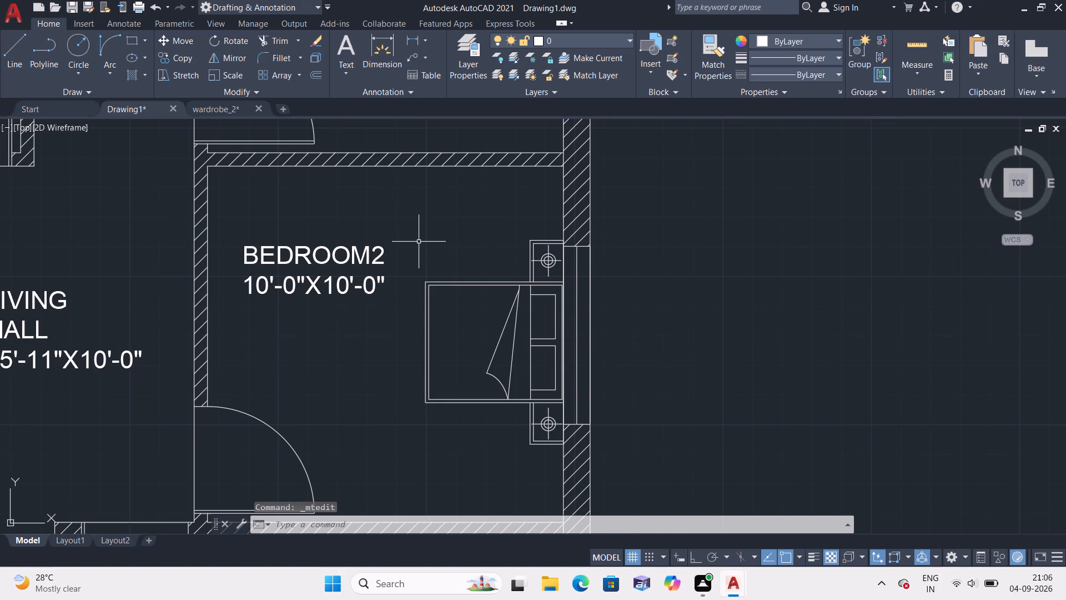
scroll(381, 243, down, 2)
middle_drag(145, 212, 158, 224)
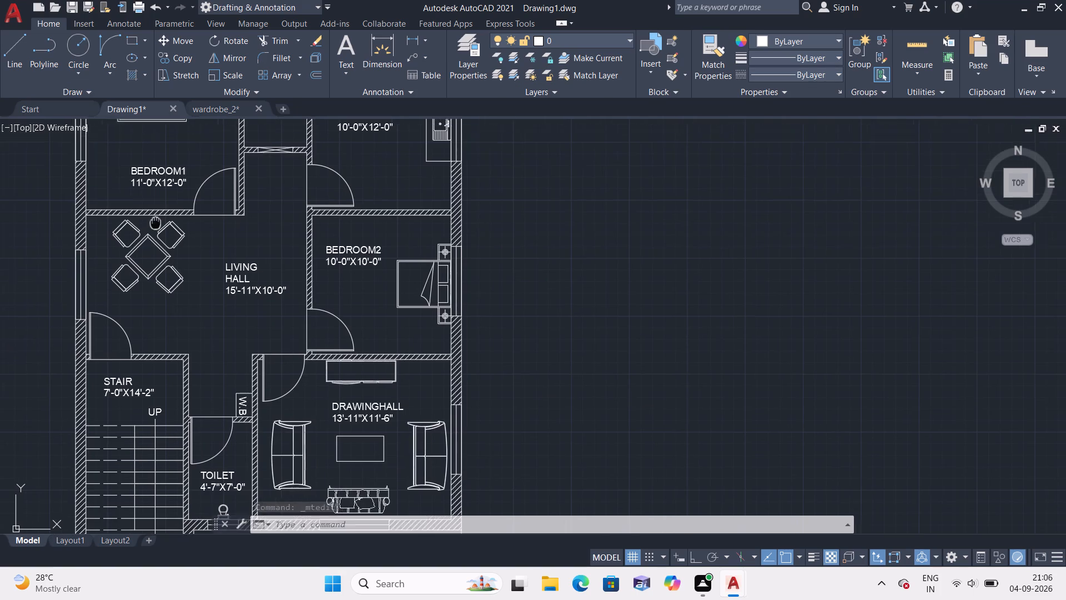
middle_drag(158, 224, 182, 246)
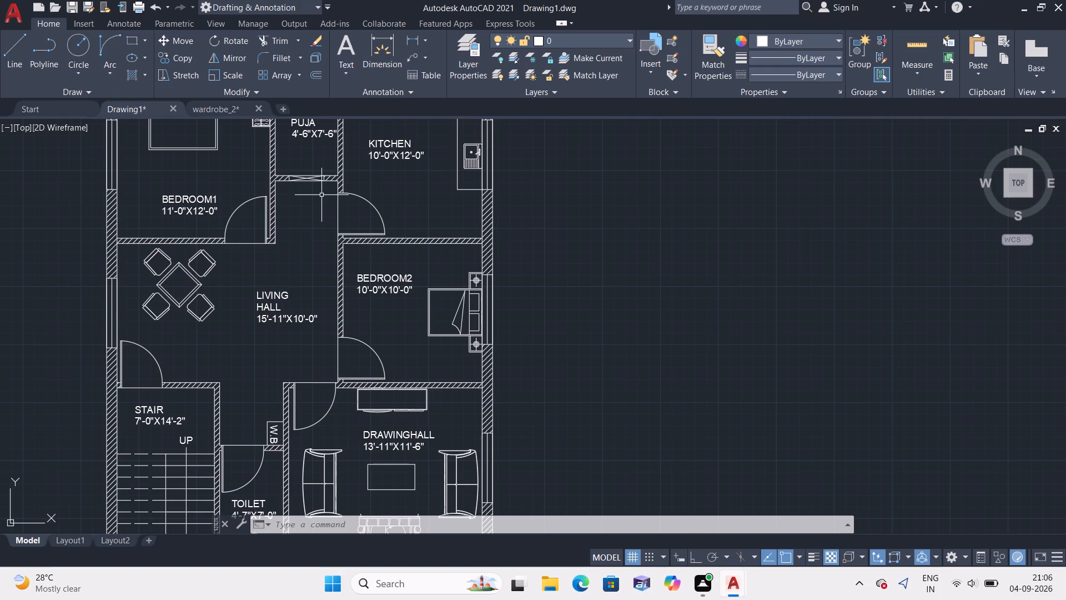
middle_drag(376, 205, 373, 170)
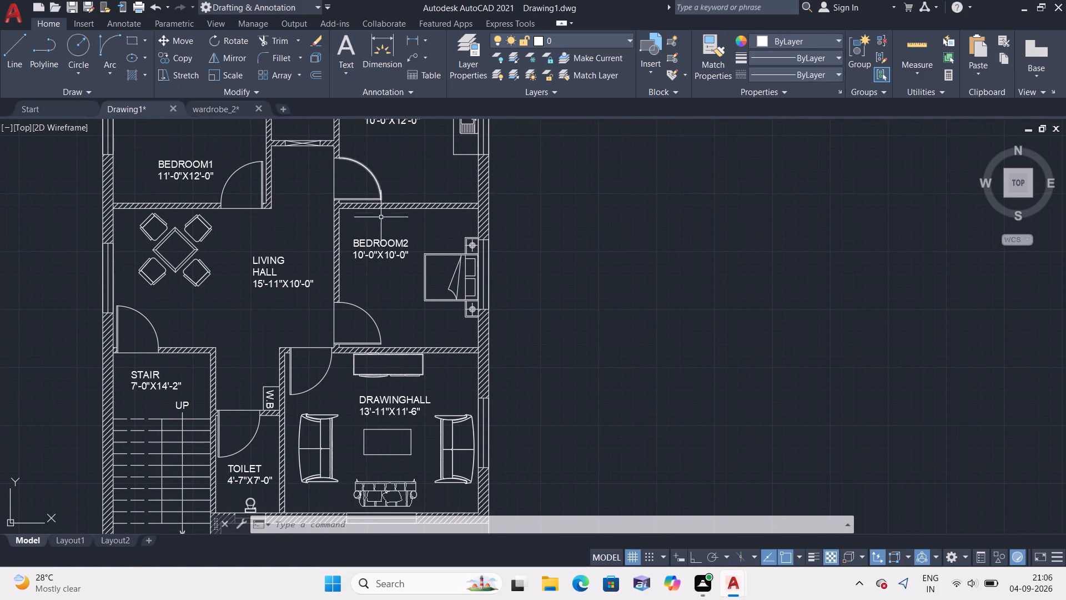
scroll(375, 281, down, 1)
middle_drag(373, 284, 377, 234)
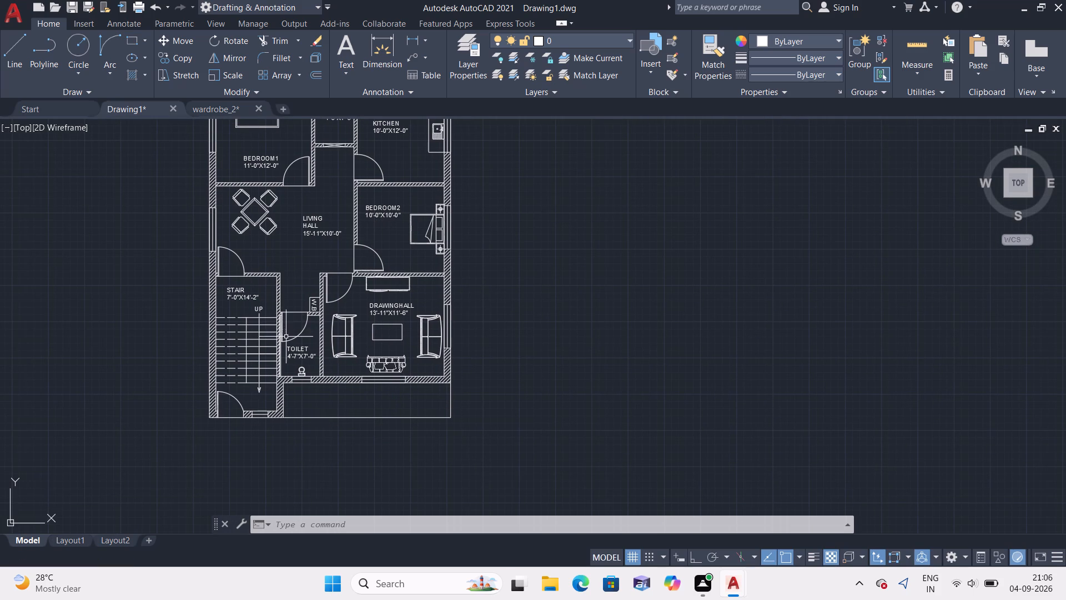
scroll(277, 354, up, 1)
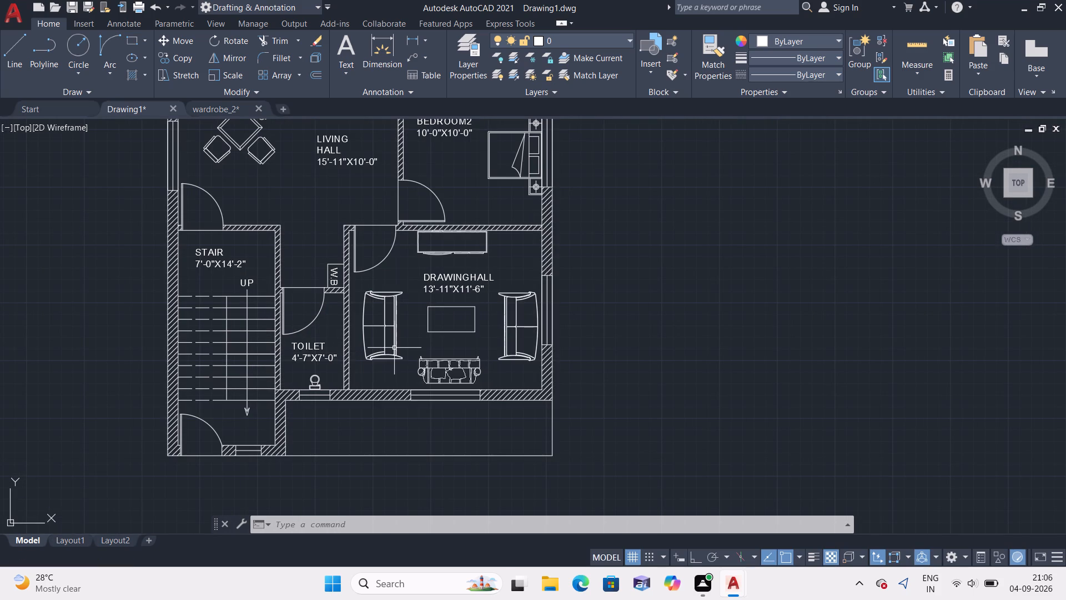
scroll(394, 348, down, 1)
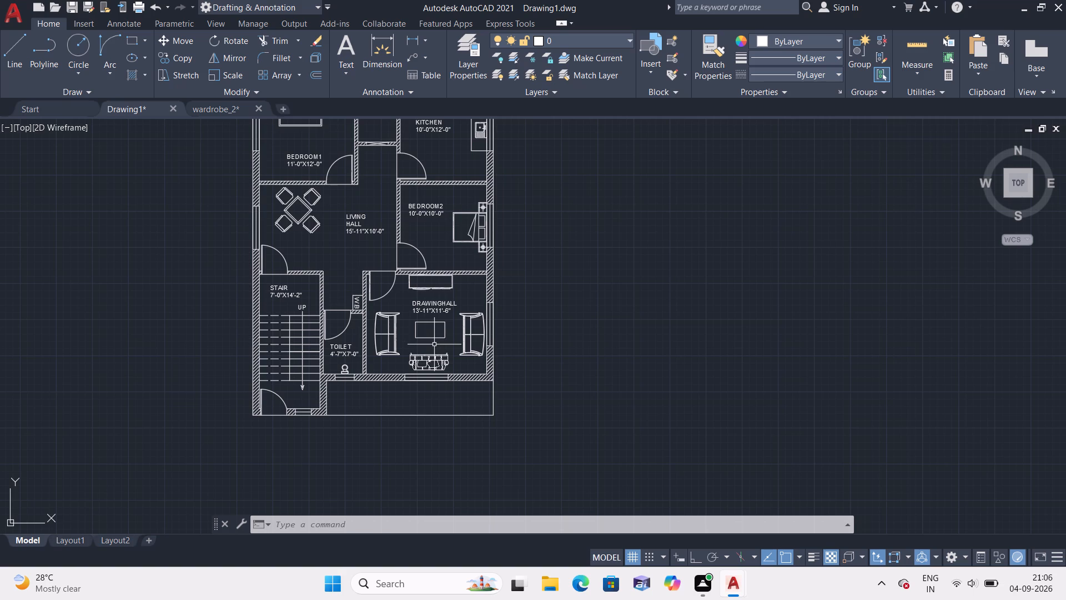
middle_drag(429, 335, 423, 326)
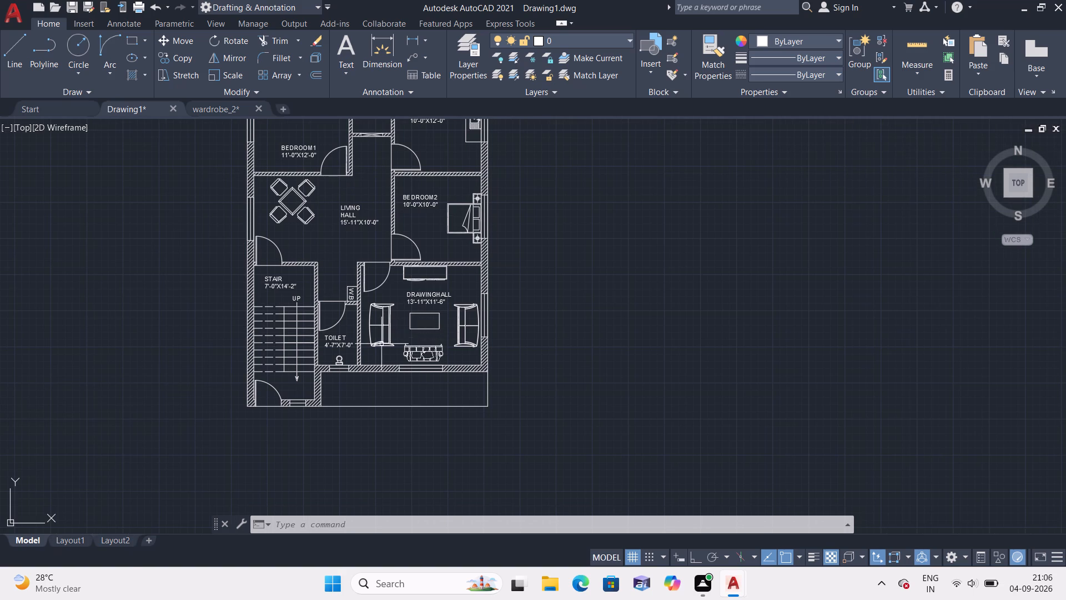
middle_drag(366, 353, 361, 292)
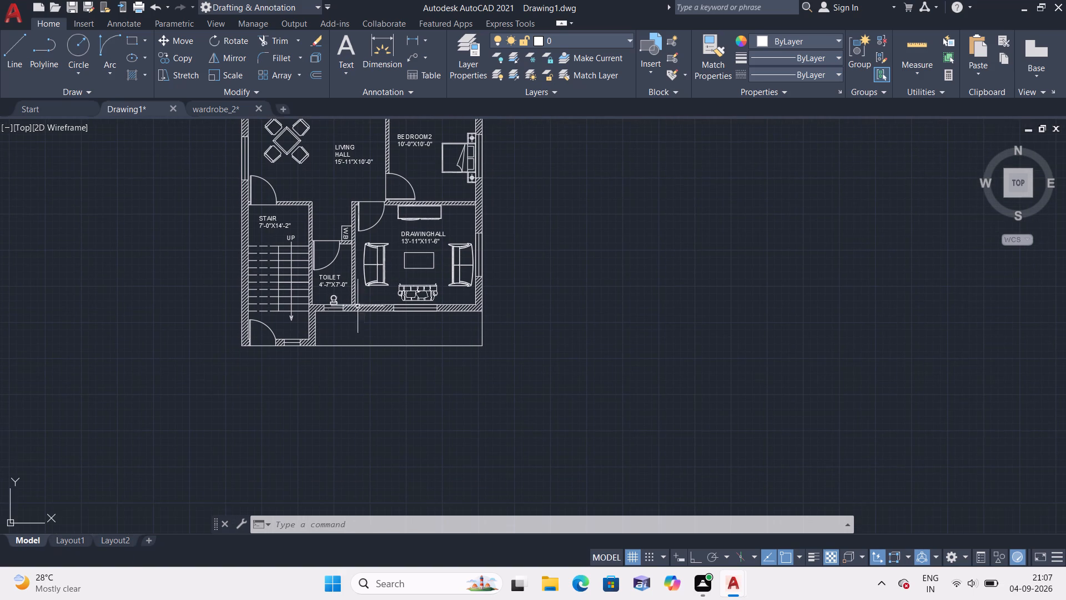
Enclose the staircase's UP label in a variable-size circle with TCIRCLE, using an offset factor of 0.1.
middle_drag(280, 301, 303, 346)
scroll(326, 283, up, 2)
click(290, 278)
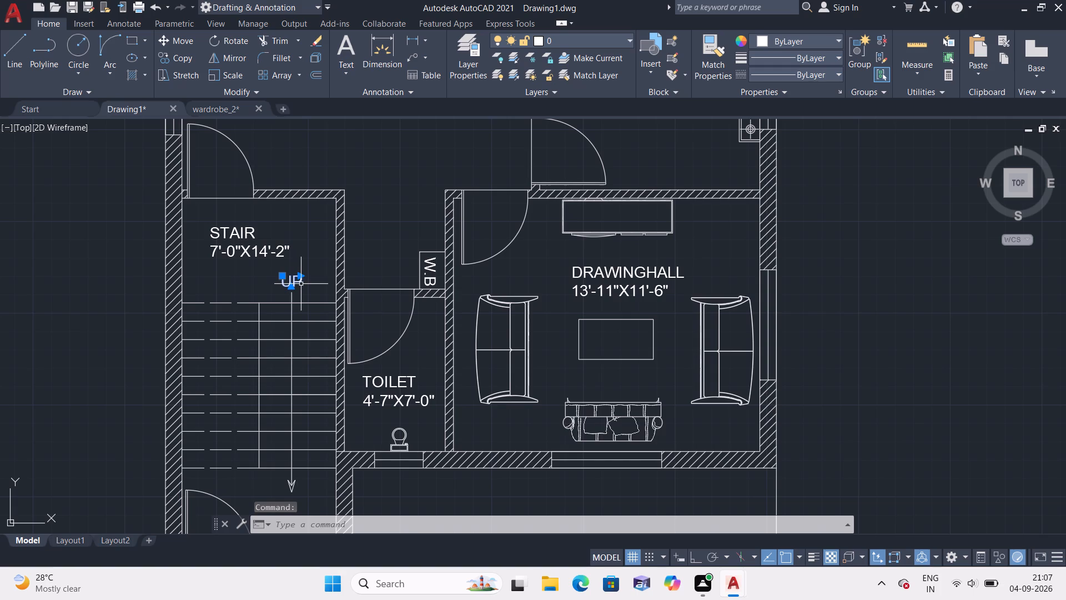
key(Escape)
text(tci)
key(space)
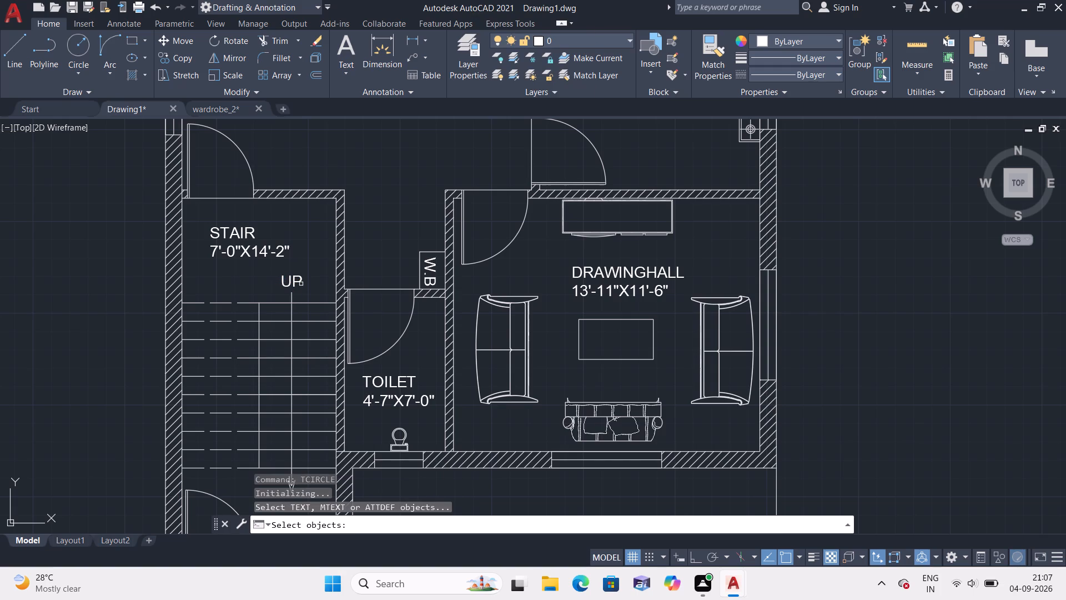
click(285, 279)
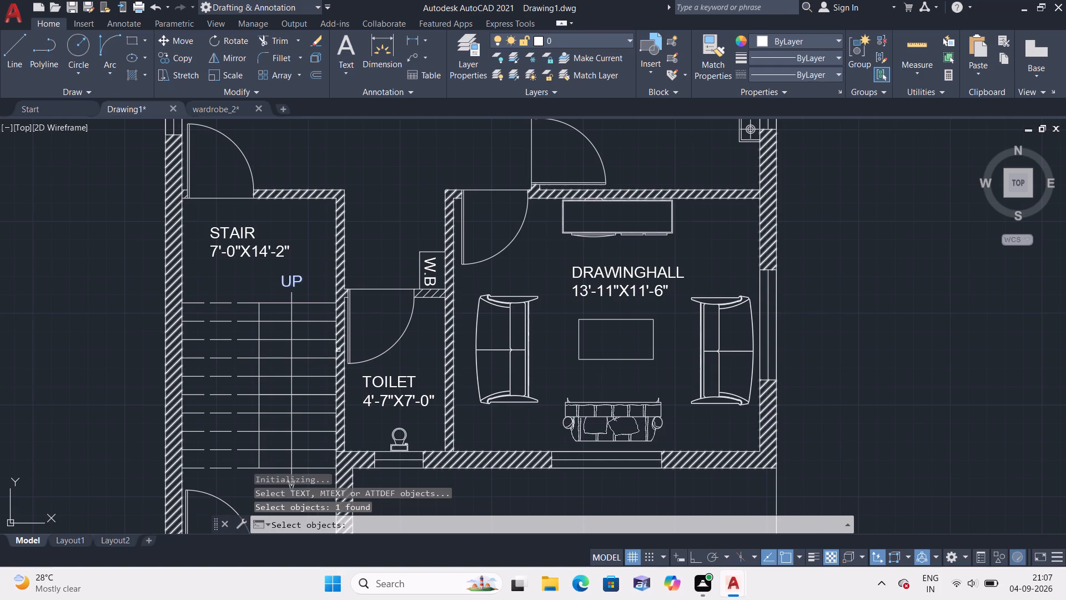
key(space)
text(0.1)
key(space)
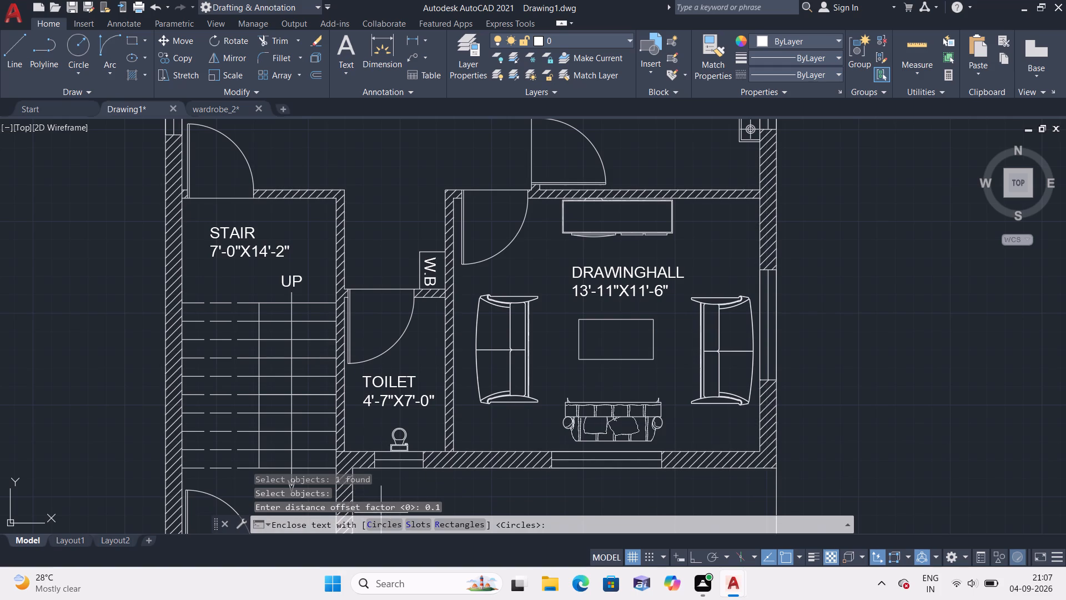
click(378, 521)
click(545, 523)
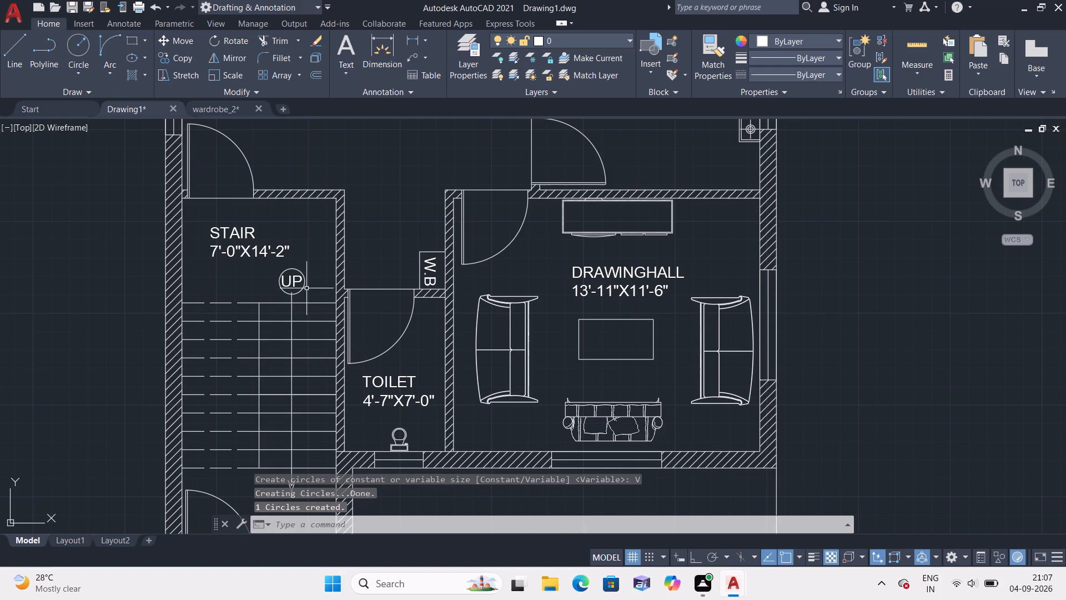
Move the circle around UP so its bottom point meets the top end of the stair arrow line.
scroll(305, 288, up, 3)
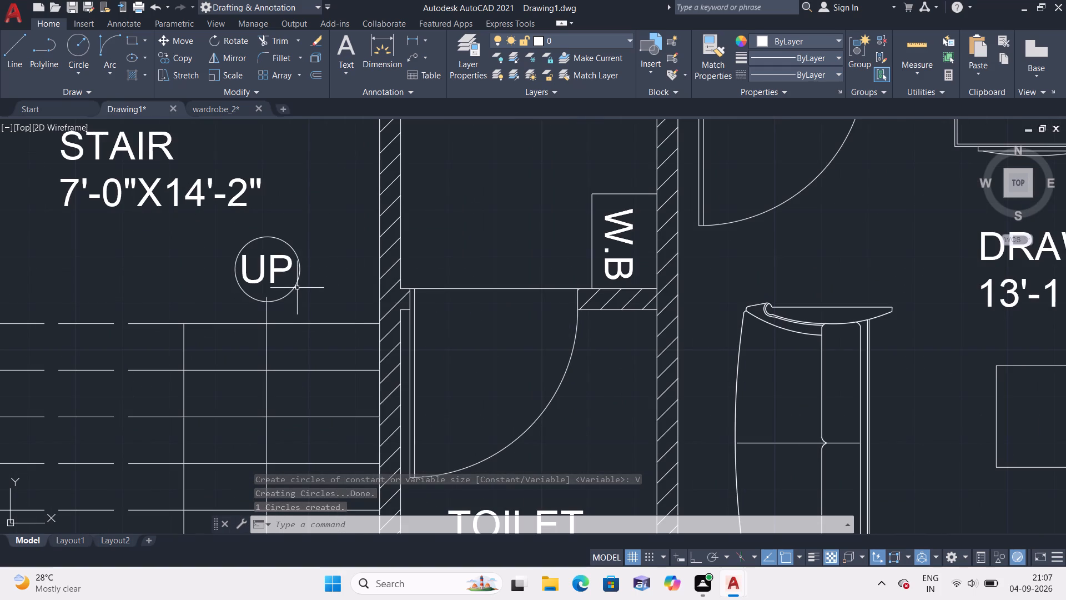
click(295, 283)
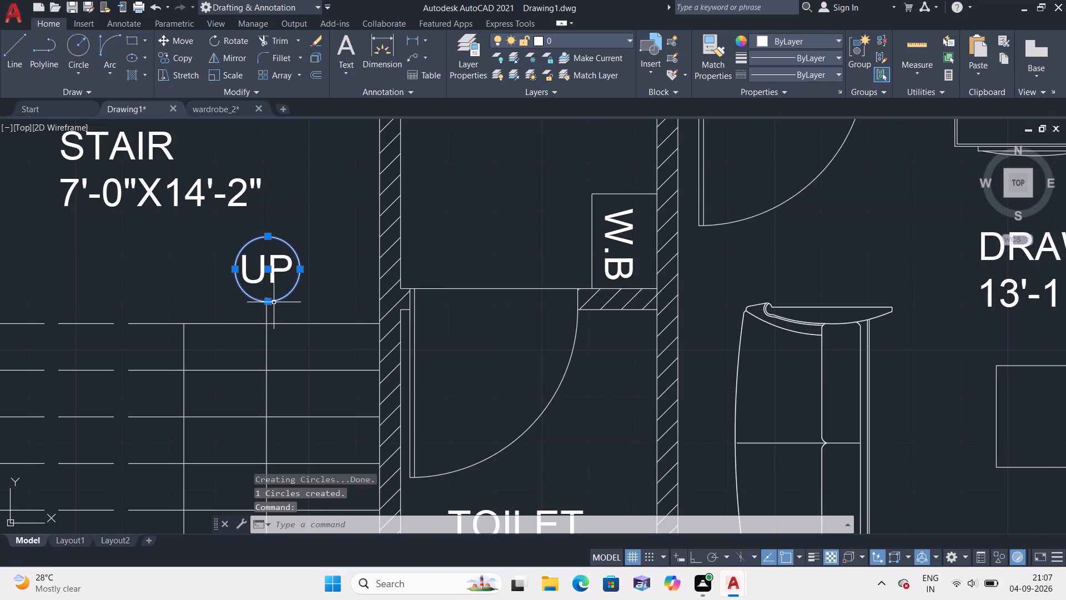
click(167, 39)
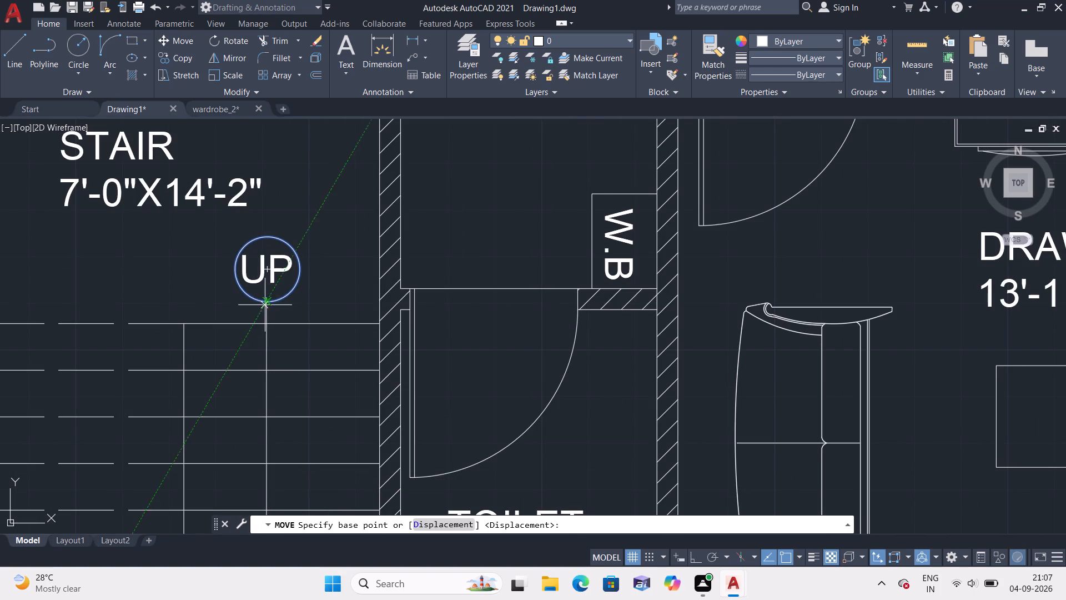
click(266, 304)
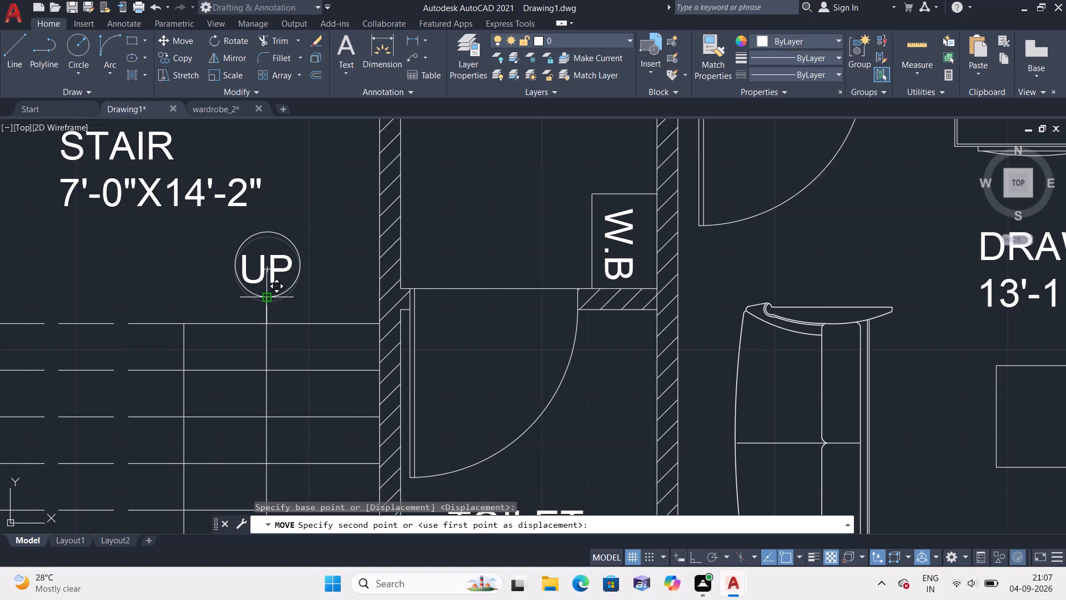
click(265, 293)
Examine the whole labelled floor plan, from the open front strip up to the bedrooms and kitchen.
scroll(311, 282, down, 1)
middle_drag(311, 282, 326, 197)
scroll(316, 249, down, 1)
scroll(326, 197, down, 1)
scroll(415, 347, down, 1)
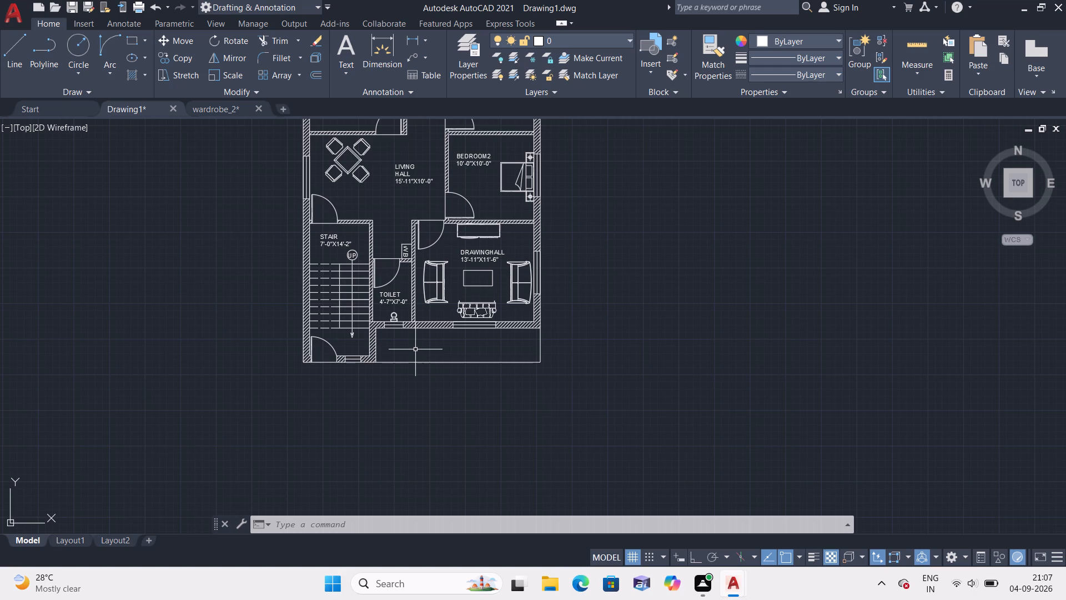
scroll(415, 349, down, 2)
scroll(383, 254, up, 2)
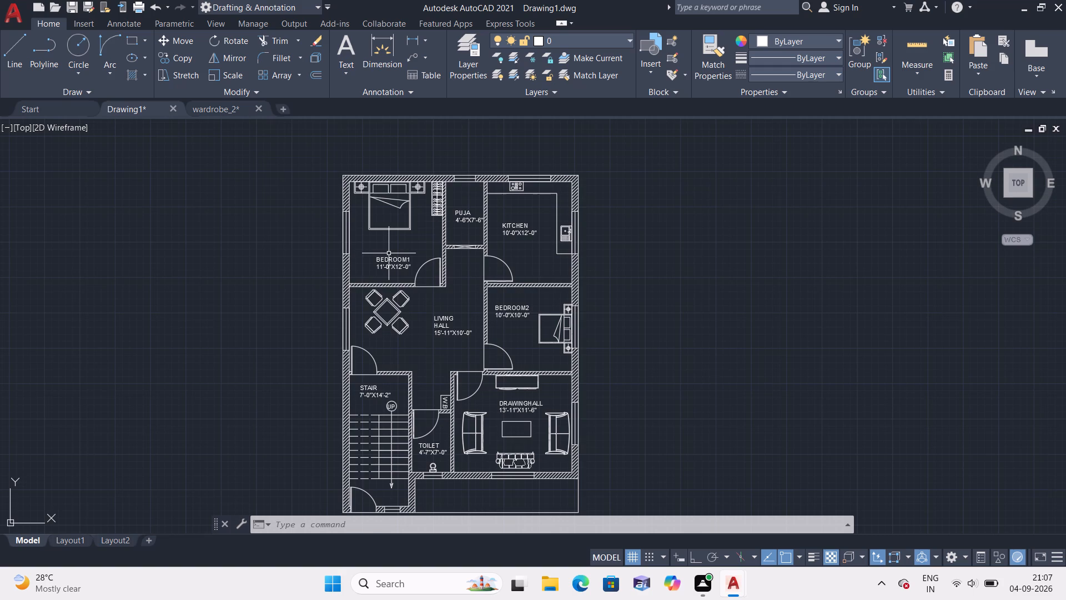
scroll(389, 253, up, 1)
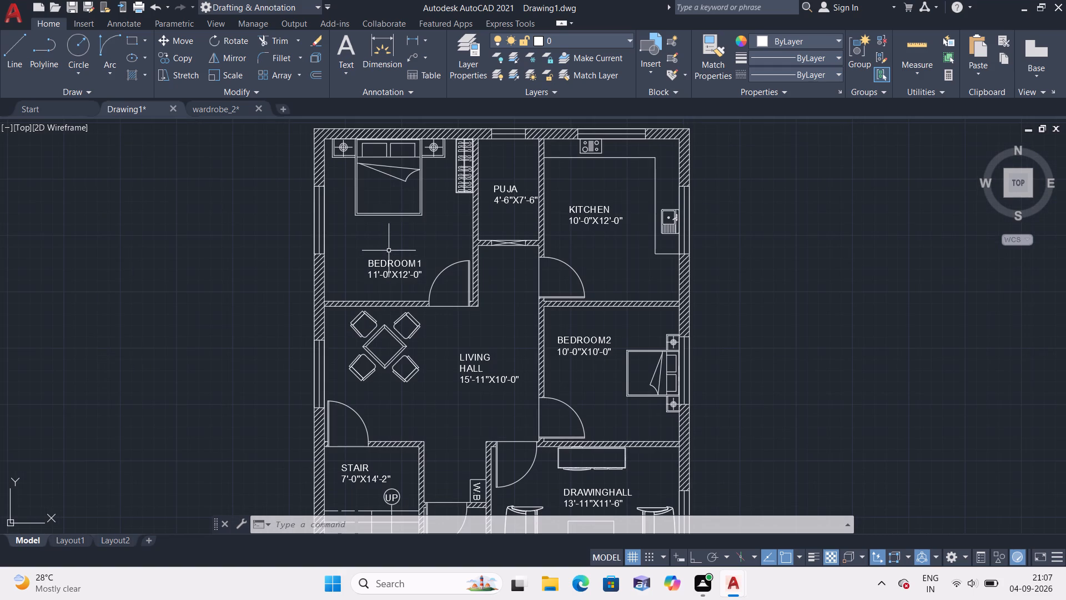
middle_drag(389, 250, 336, 167)
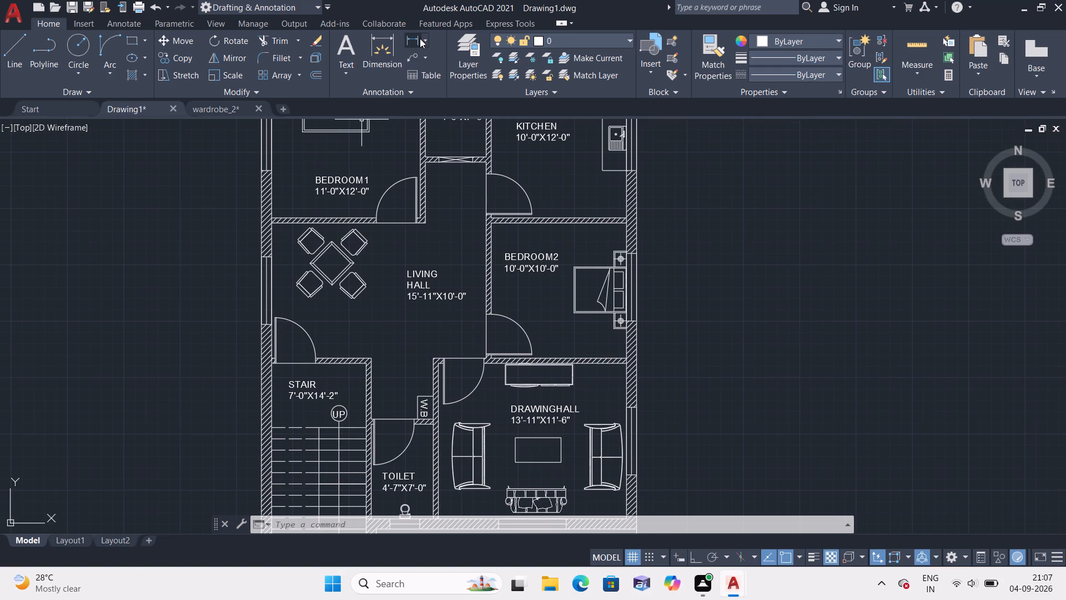
Add a vertical linear dimension across the open front strip, from the drawing hall's window wall to the outer front line.
click(420, 38)
click(426, 39)
click(428, 64)
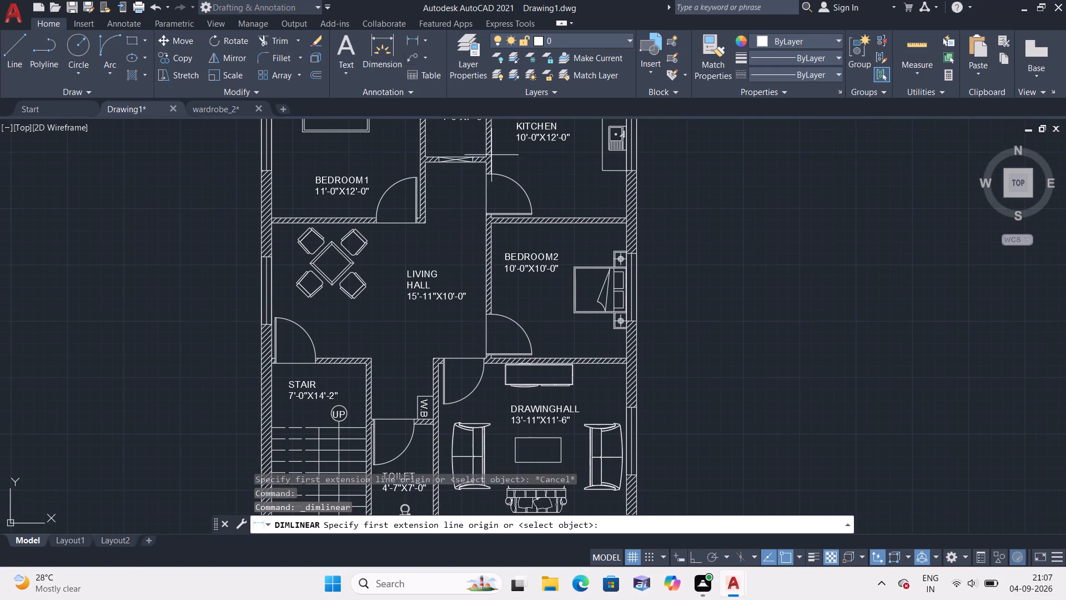
scroll(511, 215, down, 1)
middle_drag(511, 215, 521, 50)
scroll(523, 272, up, 2)
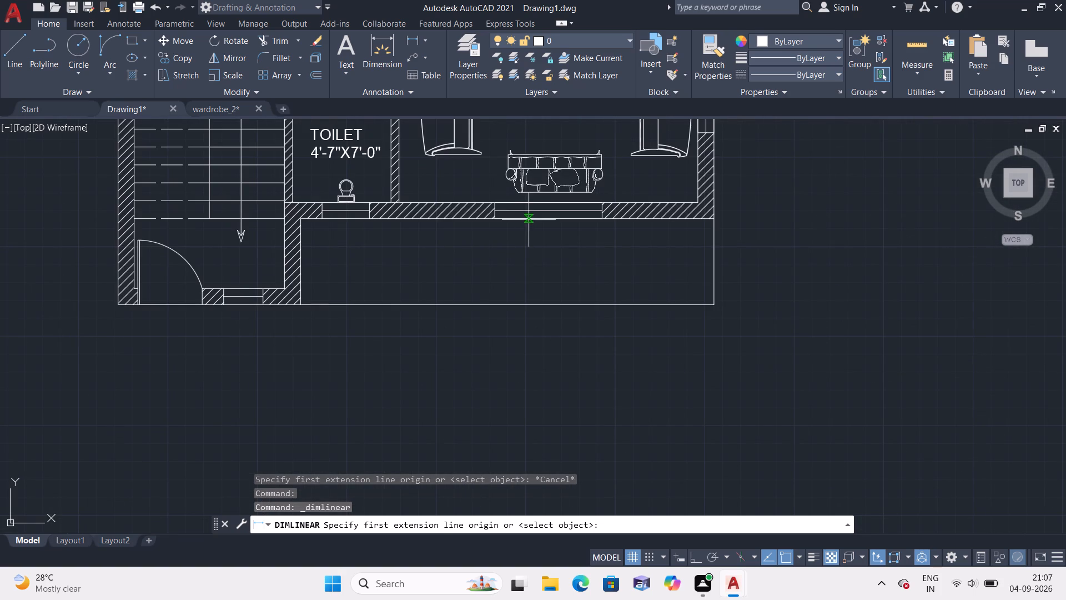
click(529, 220)
click(530, 304)
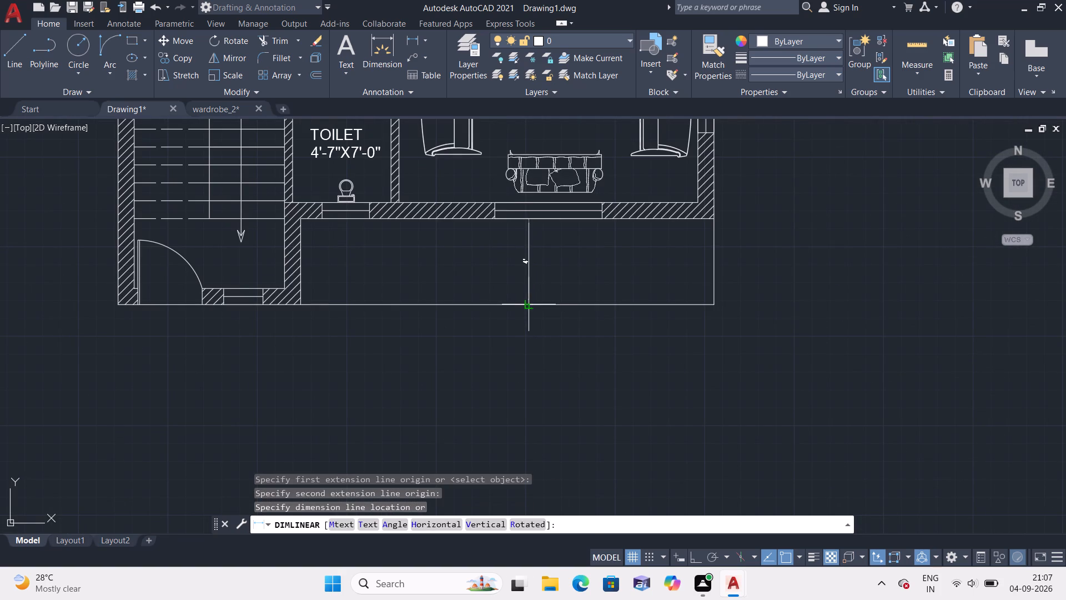
scroll(507, 288, up, 2)
click(507, 287)
scroll(549, 283, down, 2)
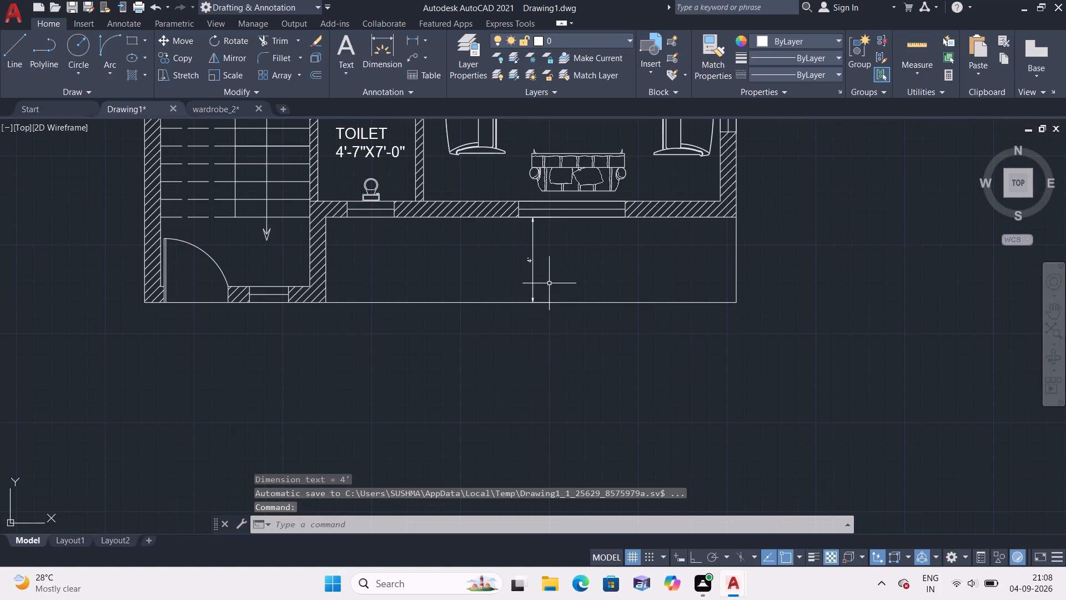
Add the multiline text title GROUND FLOOR PLAN below the plan's front edge, widening its frame to fit one line.
scroll(526, 292, down, 2)
middle_drag(455, 314, 507, 342)
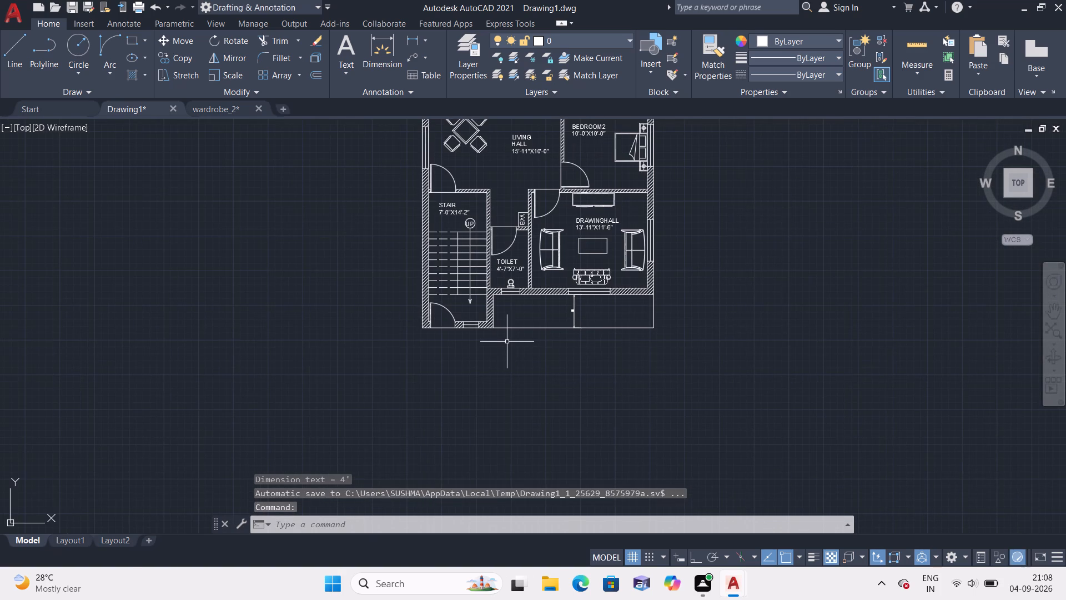
text(mt)
key(space)
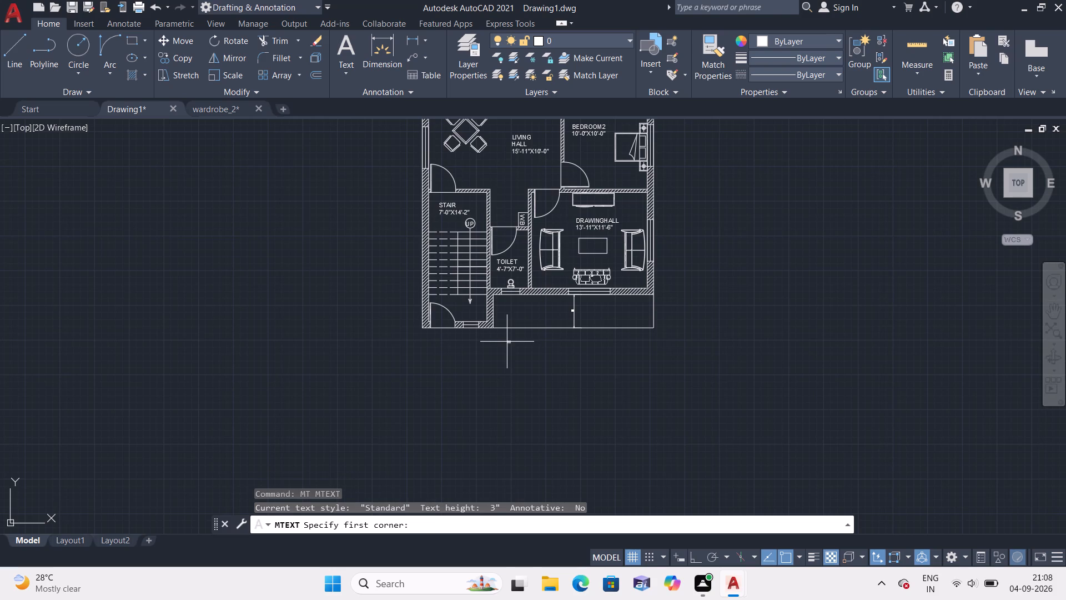
double_click(500, 357)
click(500, 357)
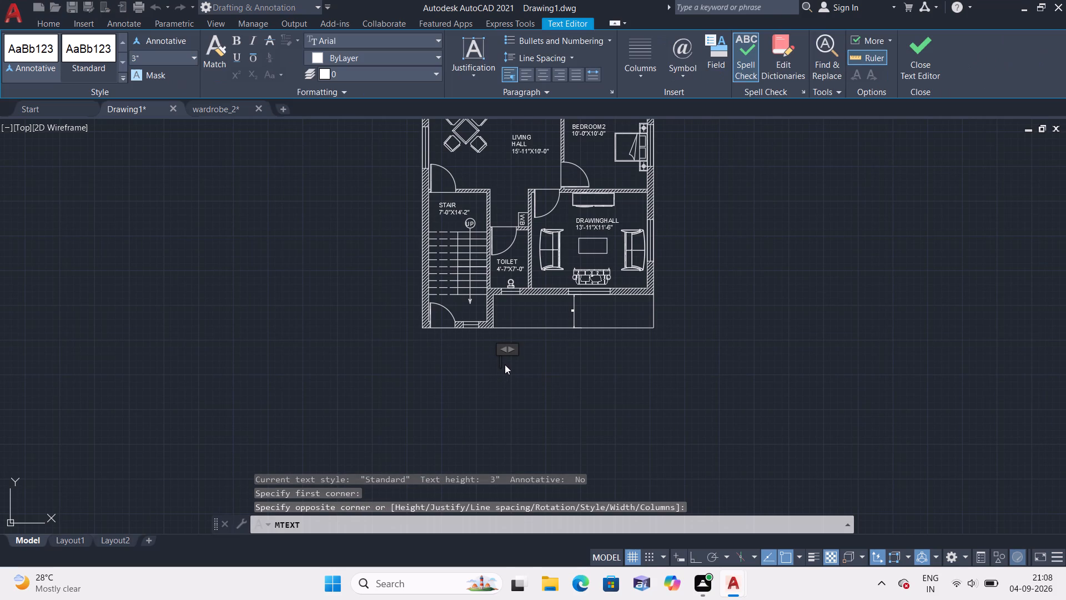
text(GROUND)
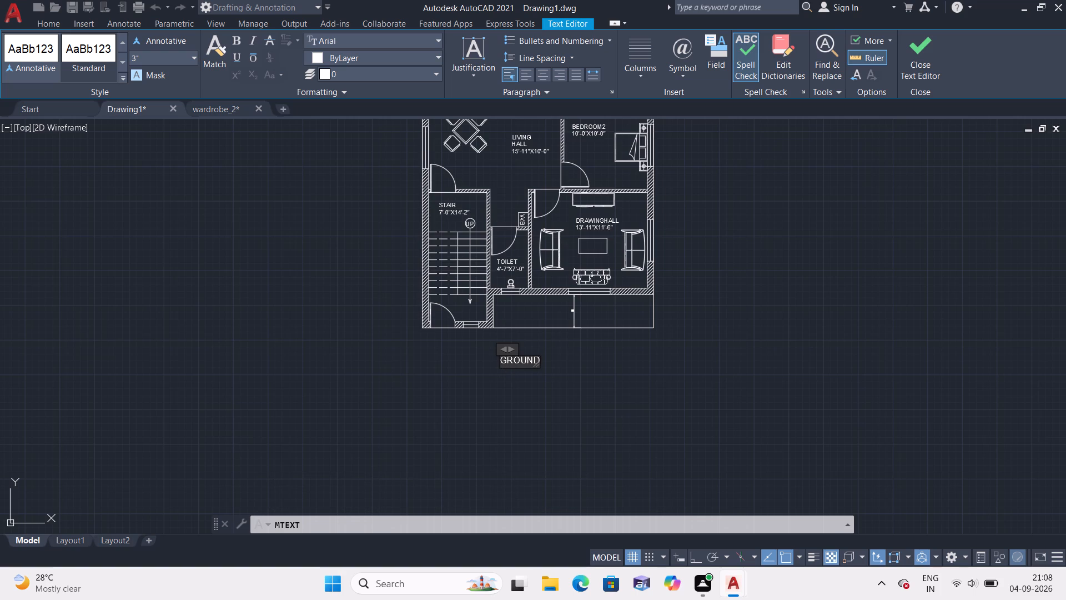
scroll(512, 337, up, 4)
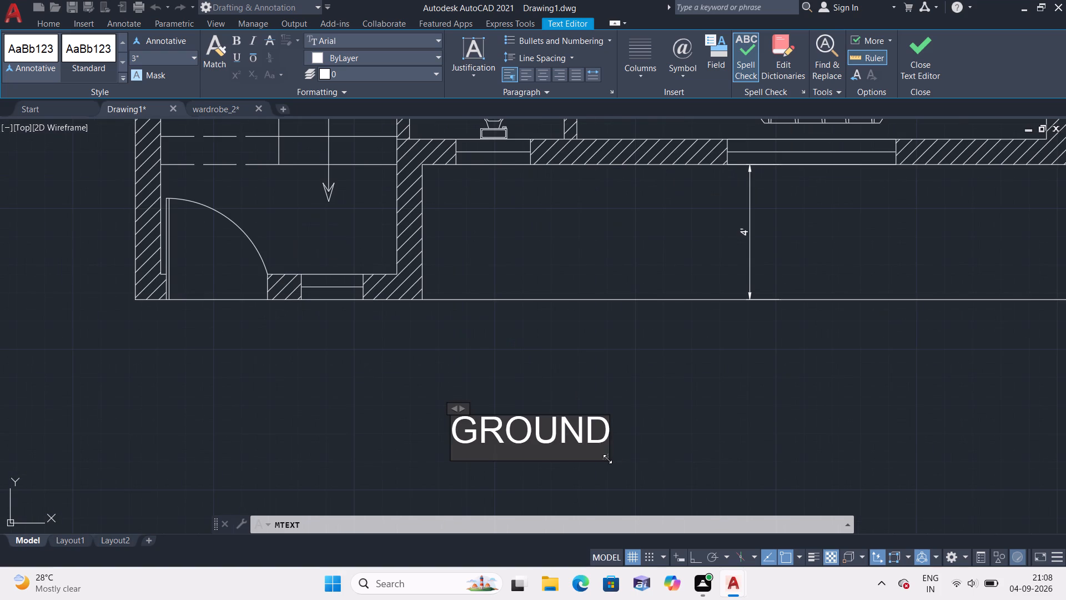
drag(607, 459, 615, 464)
drag(610, 455, 639, 455)
drag(609, 458, 727, 461)
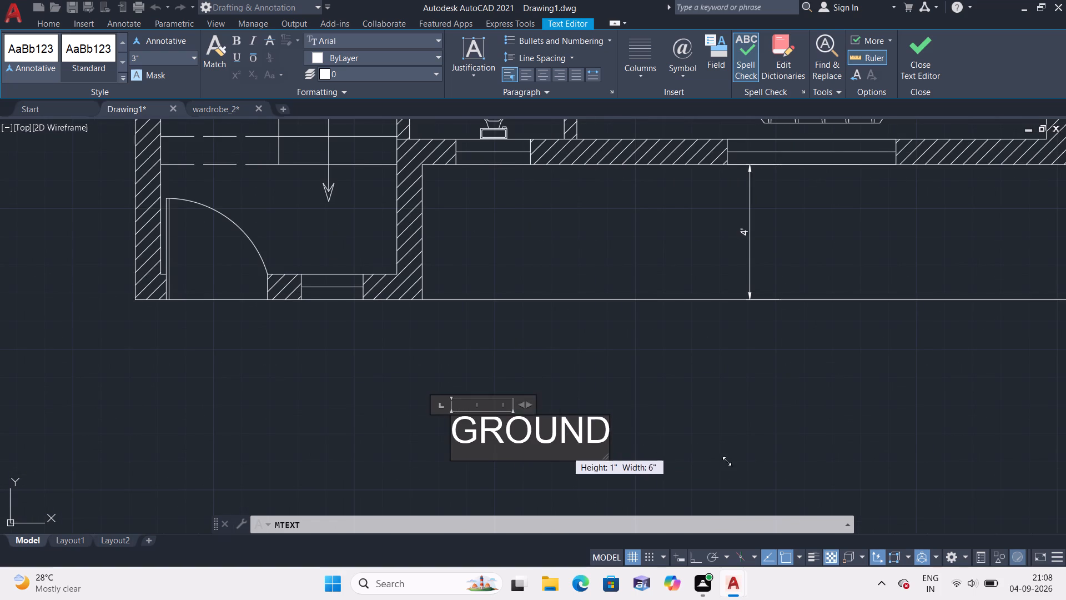
drag(727, 461, 1029, 426)
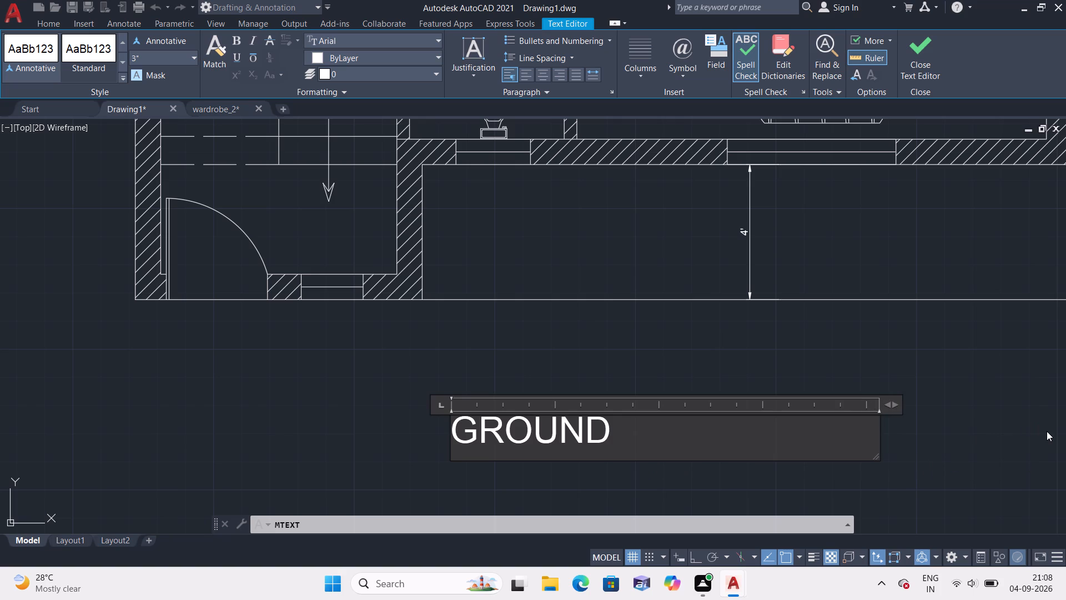
key(space)
text(FLOOR PL)
text(AN)
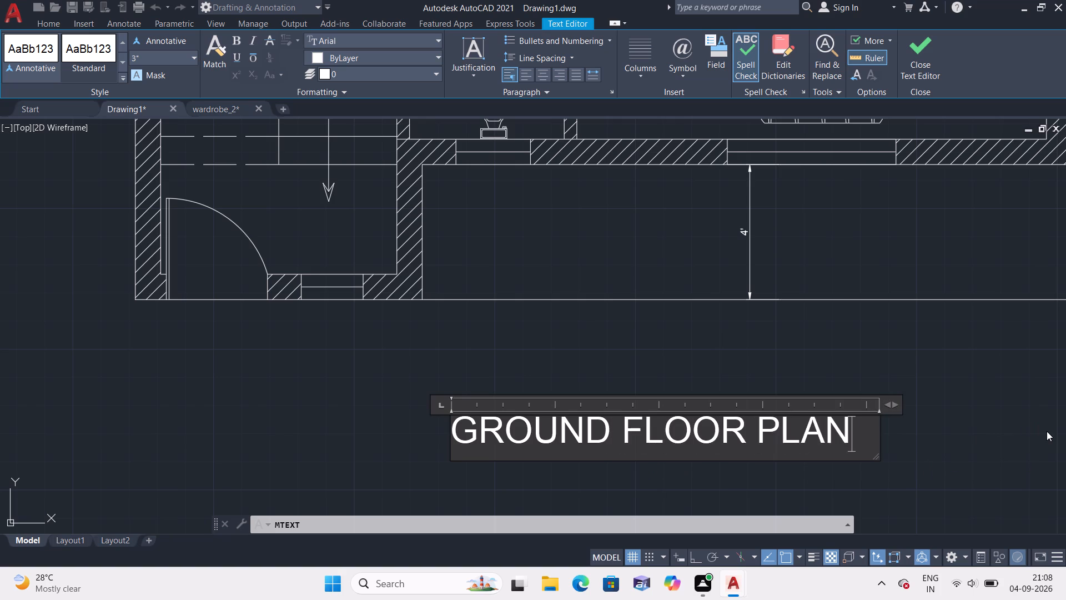
click(862, 377)
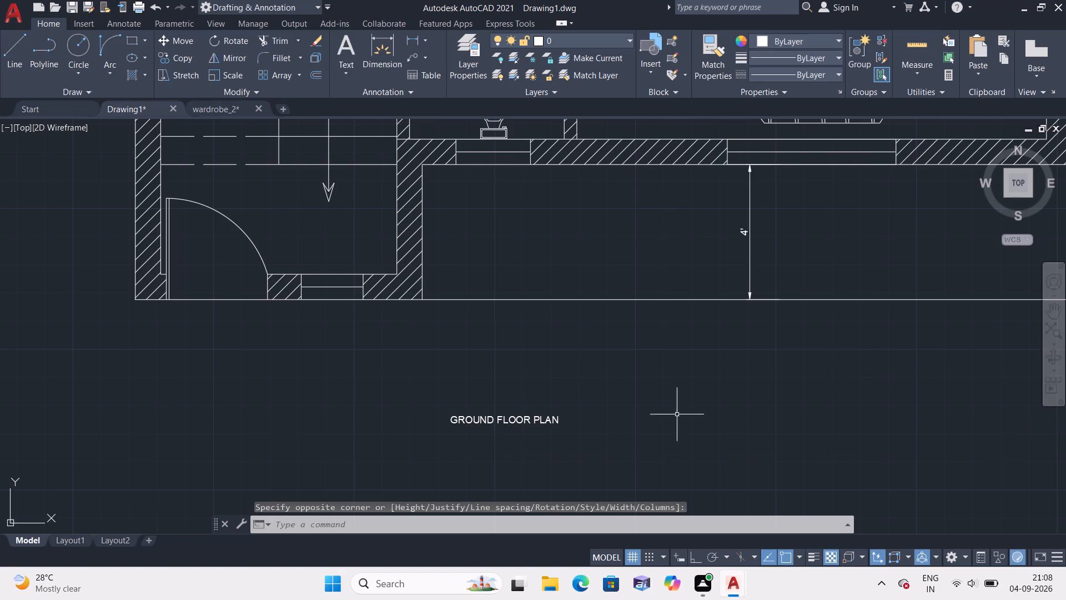
Set the text height of the GROUND FLOOR PLAN title to 6".
click(466, 418)
right_click(650, 359)
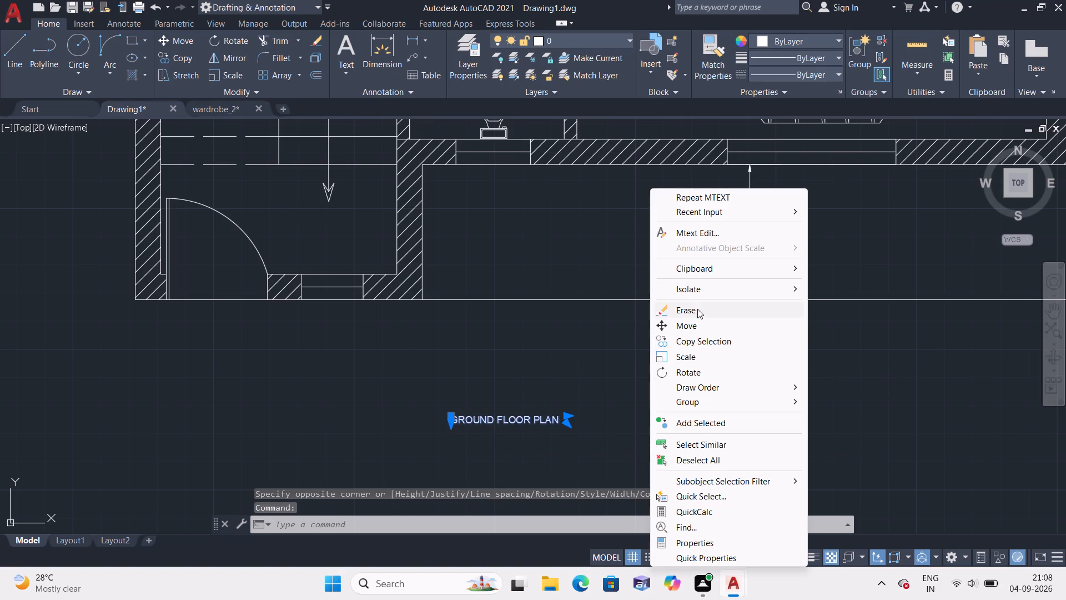
click(715, 542)
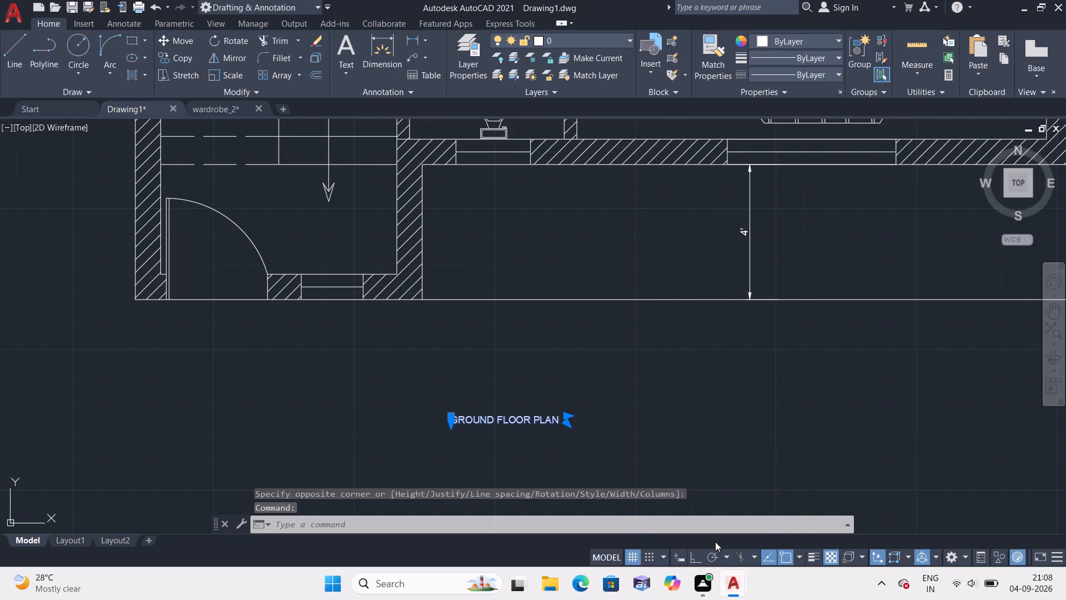
click(128, 327)
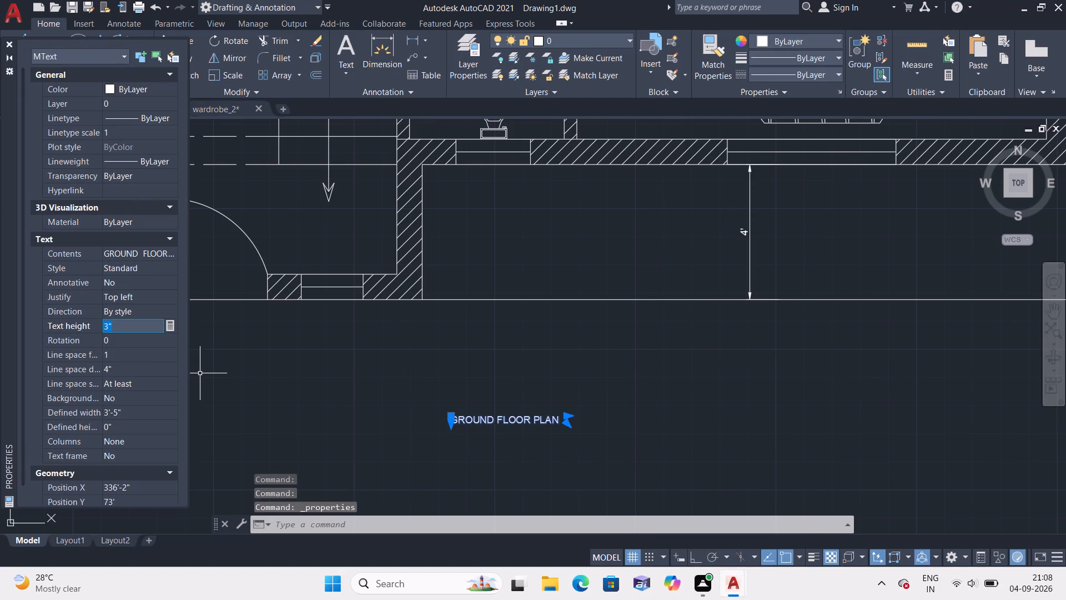
key(BackSpace)
text(6")
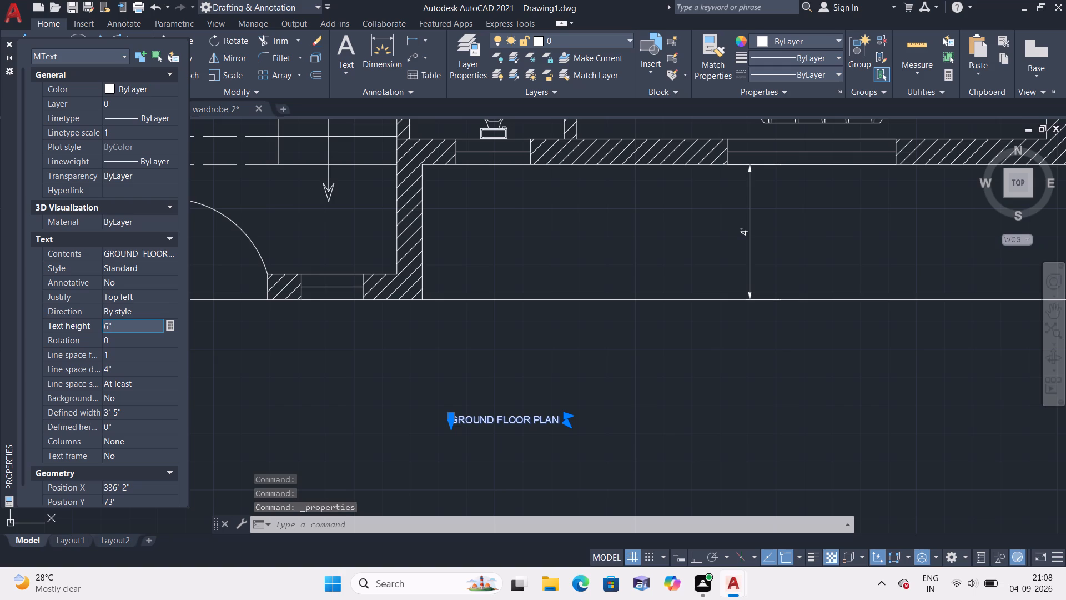
click(276, 422)
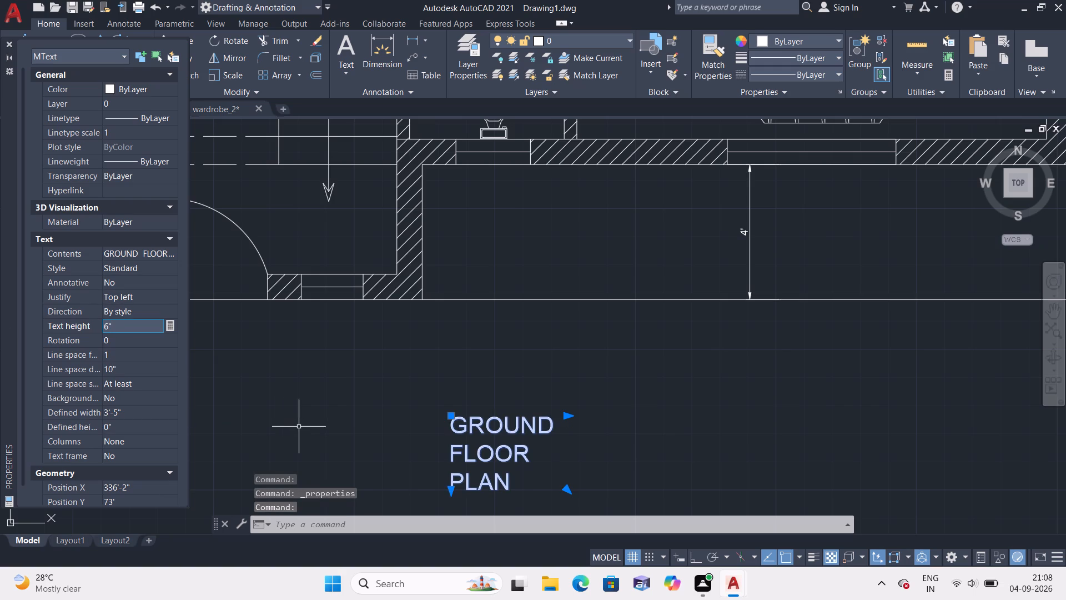
click(2, 44)
click(9, 41)
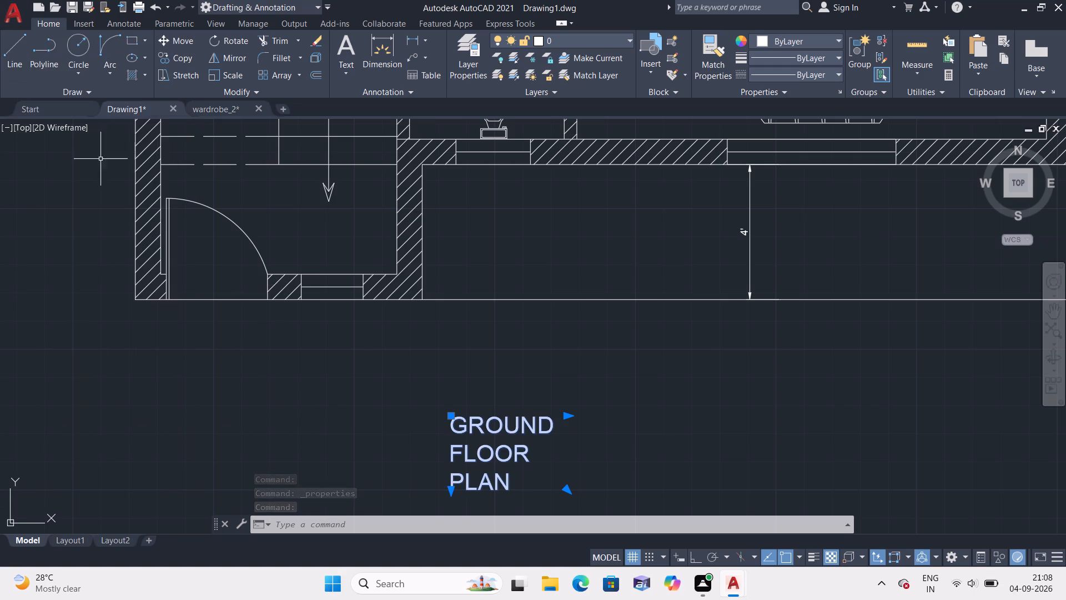
click(414, 387)
key(Escape)
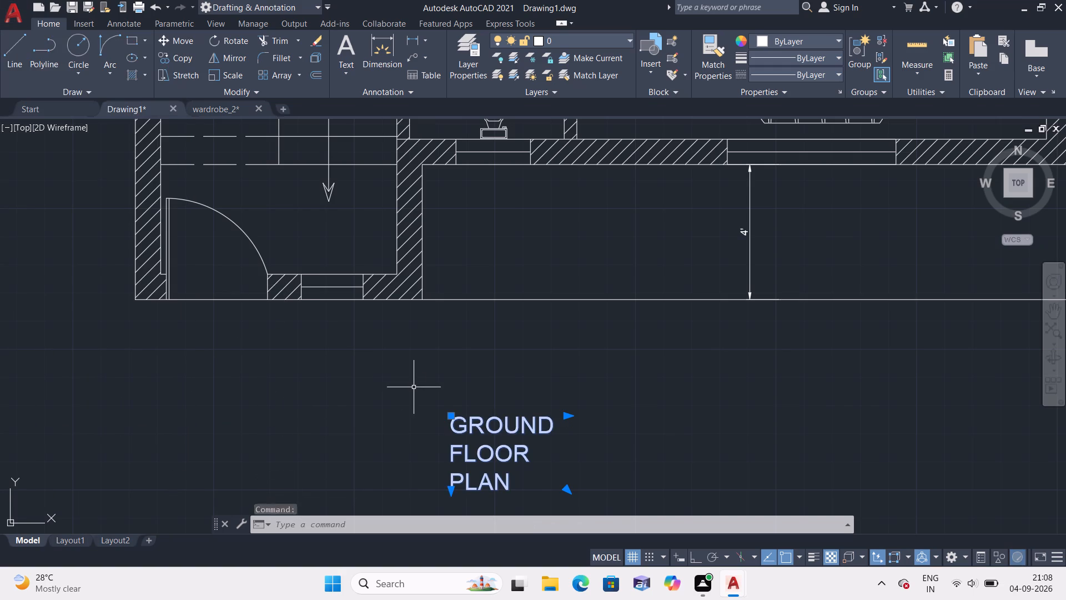
key(Escape)
key(Escape)
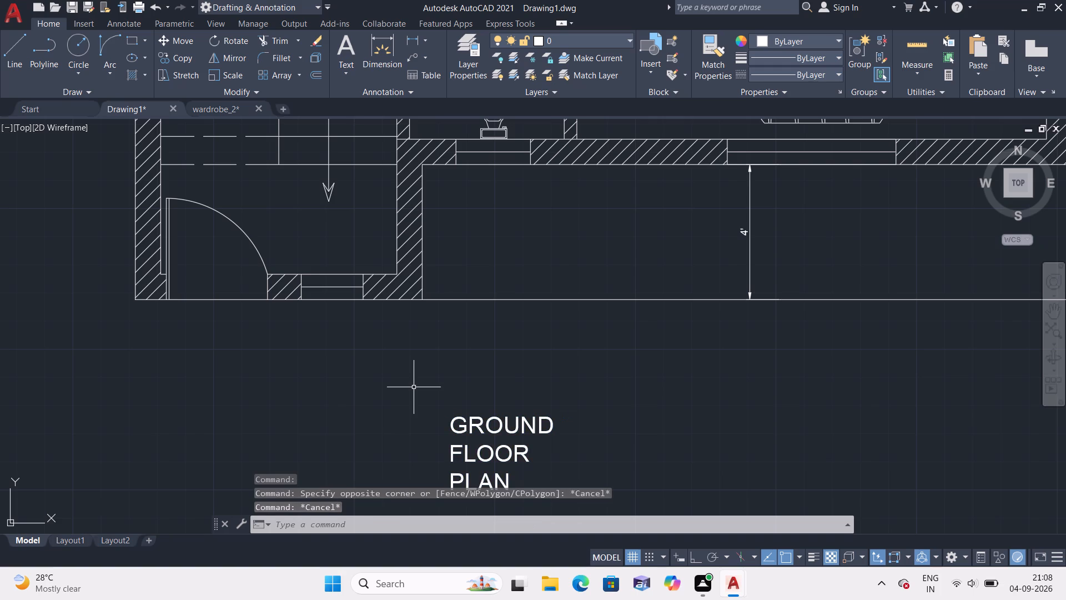
Widen the GROUND FLOOR PLAN title's text frame so that the enlarged words fit on a single line.
scroll(420, 391, down, 1)
middle_drag(425, 393, 421, 383)
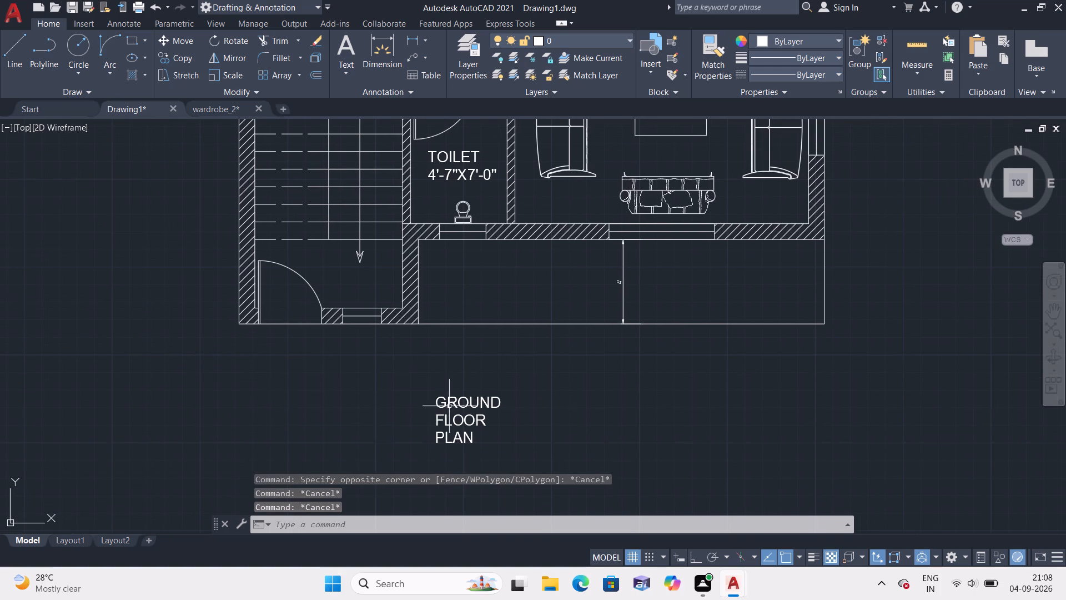
click(448, 401)
right_click(522, 374)
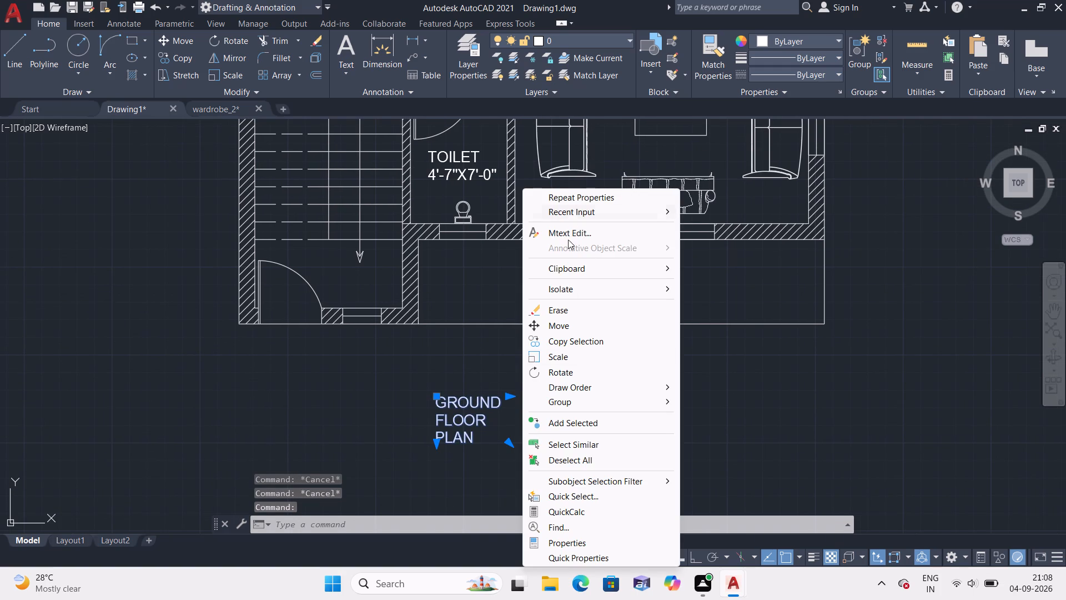
click(567, 231)
scroll(393, 438, up, 2)
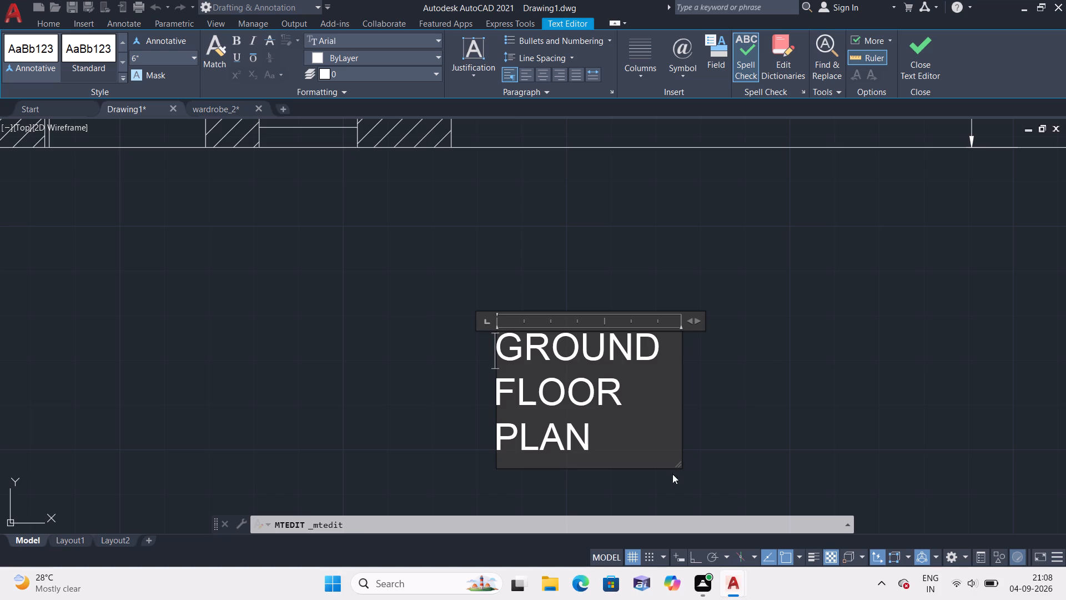
click(682, 463)
drag(682, 467, 876, 336)
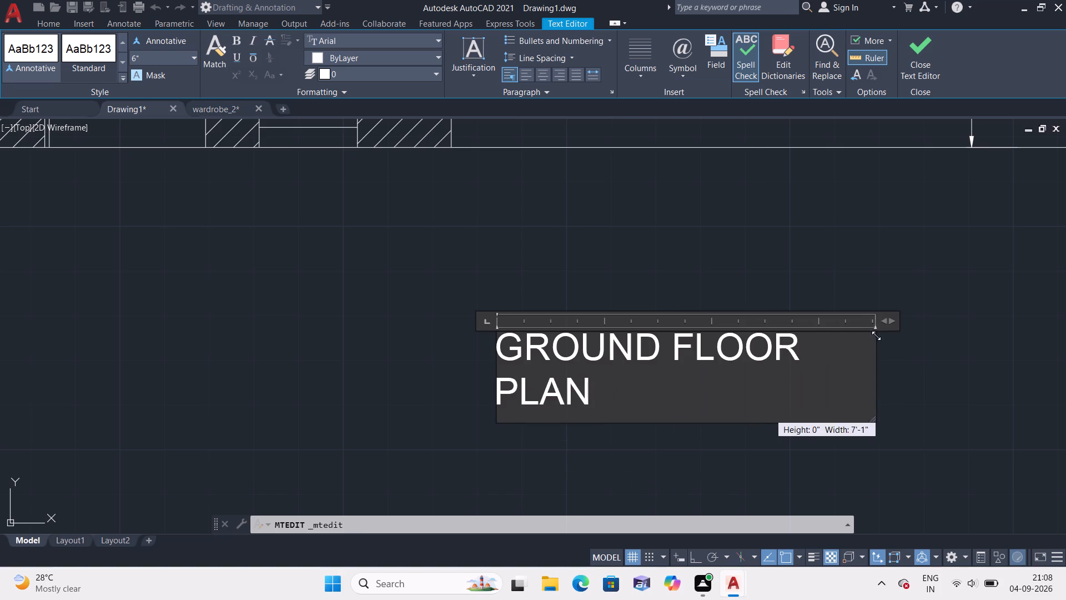
drag(876, 336, 936, 292)
click(936, 291)
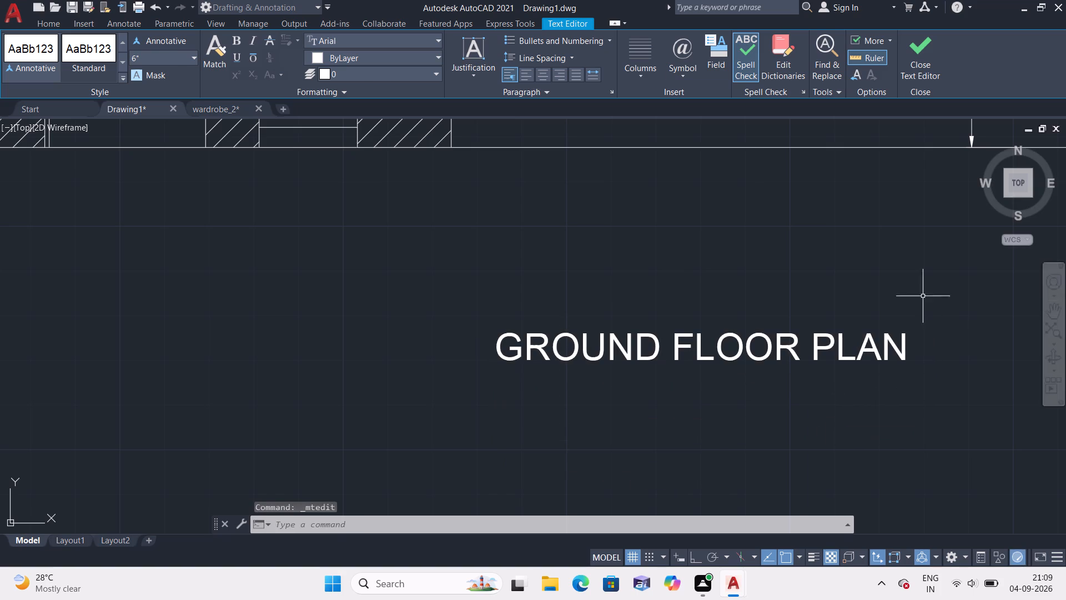
Move the GROUND FLOOR PLAN title straight up, closer to the plan's front edge.
scroll(758, 371, down, 2)
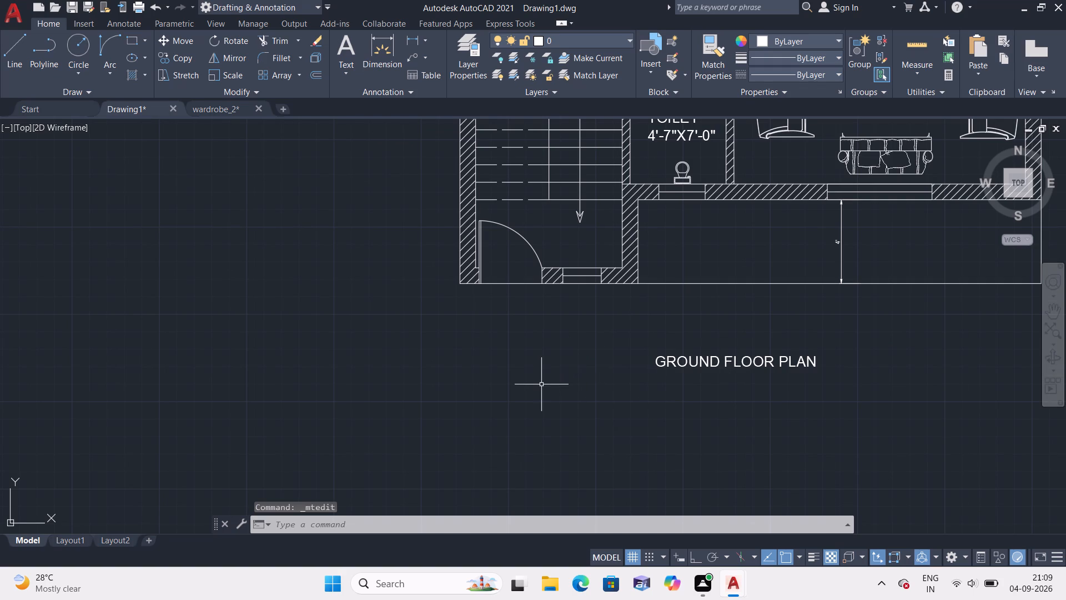
scroll(532, 384, down, 1)
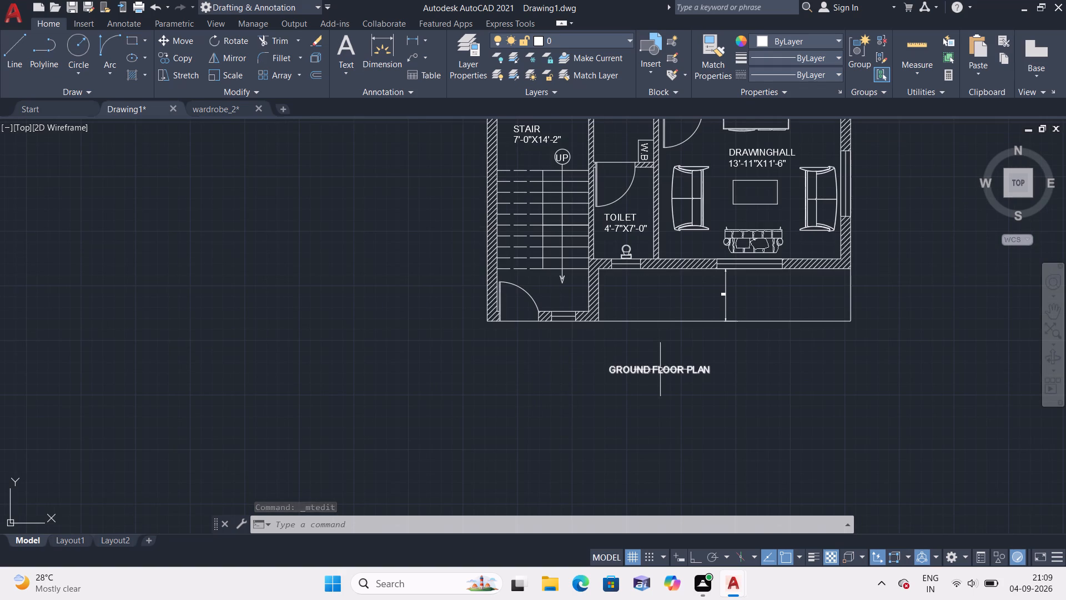
click(660, 369)
click(611, 369)
click(611, 352)
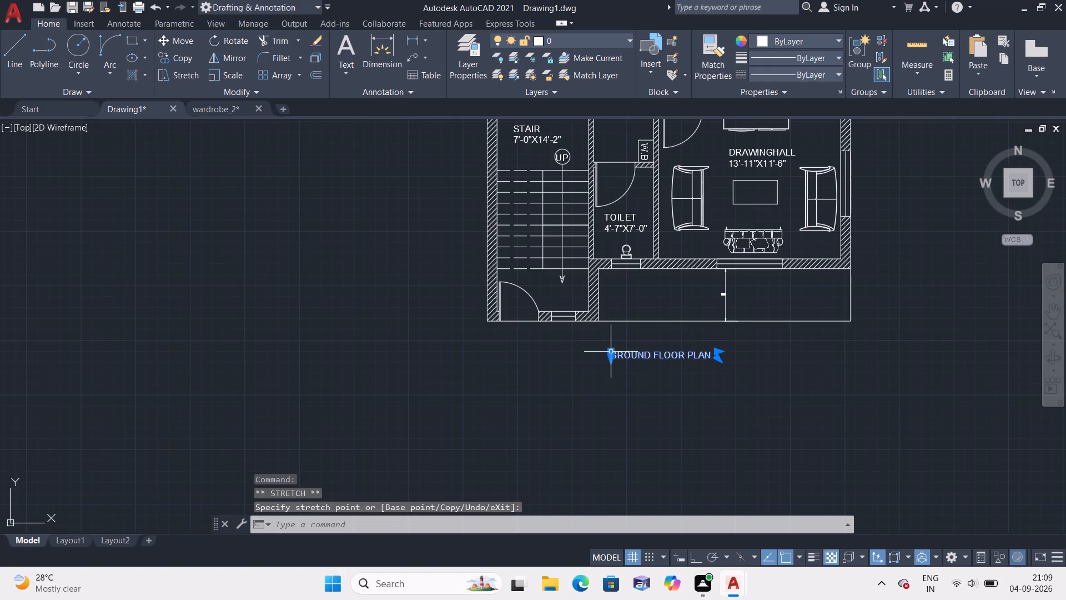
middle_drag(553, 373, 470, 422)
scroll(470, 413, up, 1)
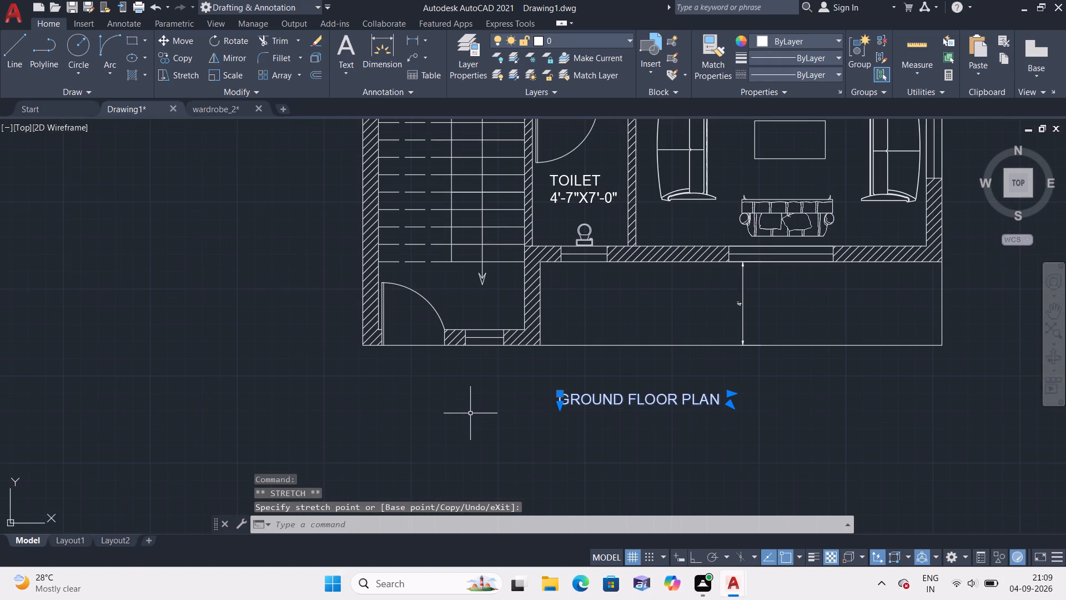
key(Escape)
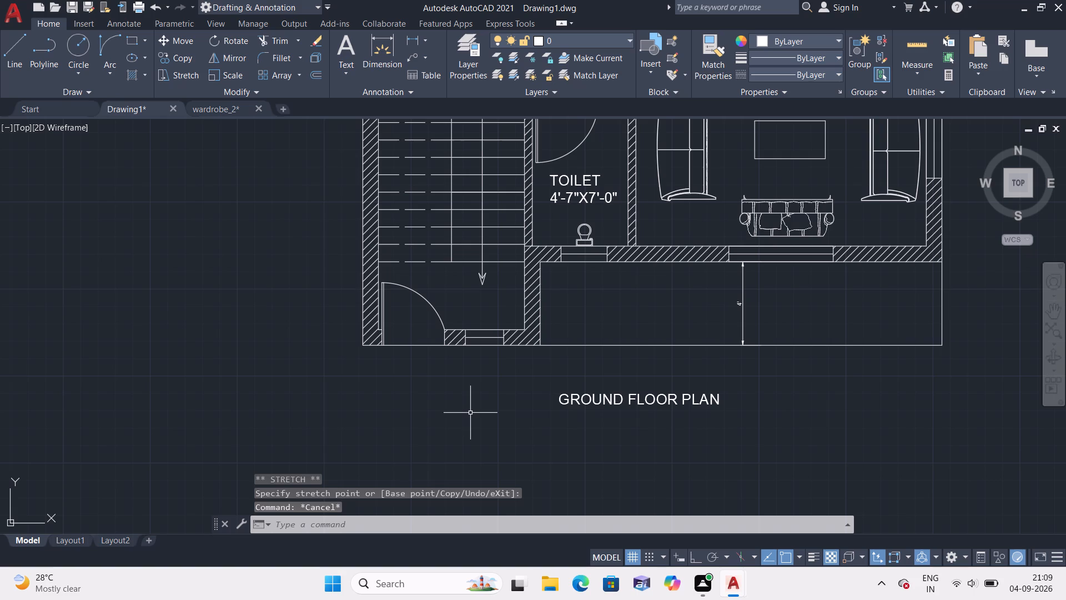
Add the multiline text label GREENARY inside the open front strip, between the stair wall and the strip's depth dimension.
text(MT)
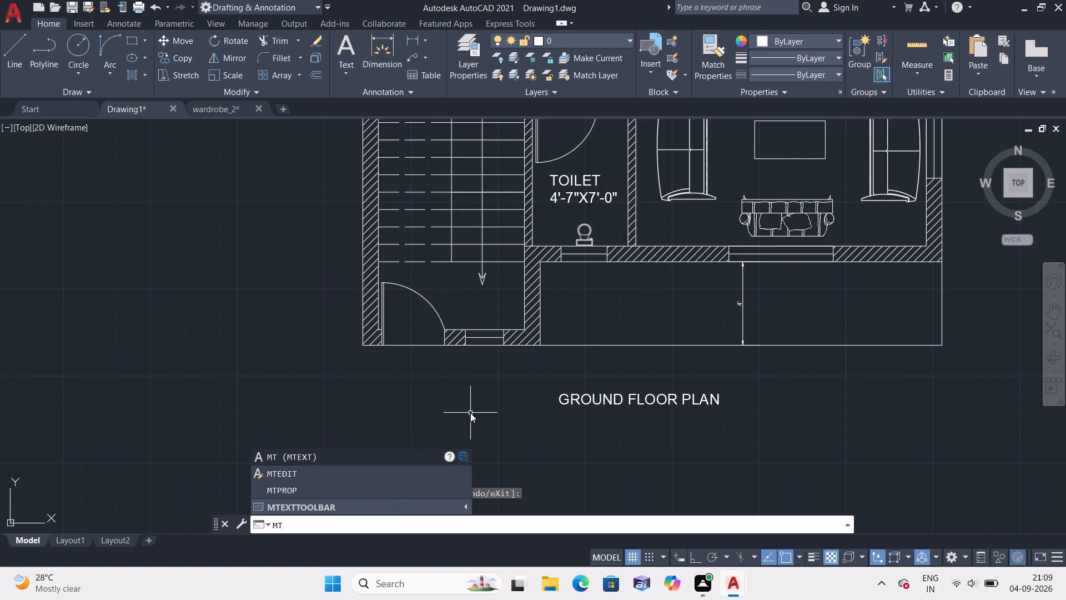
key(space)
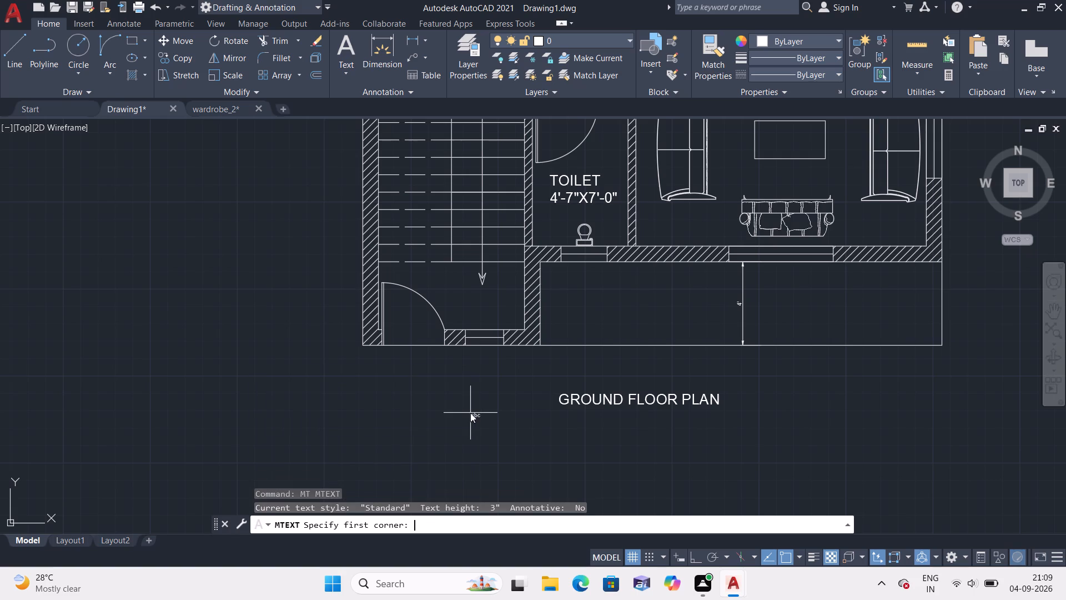
click(621, 299)
click(621, 307)
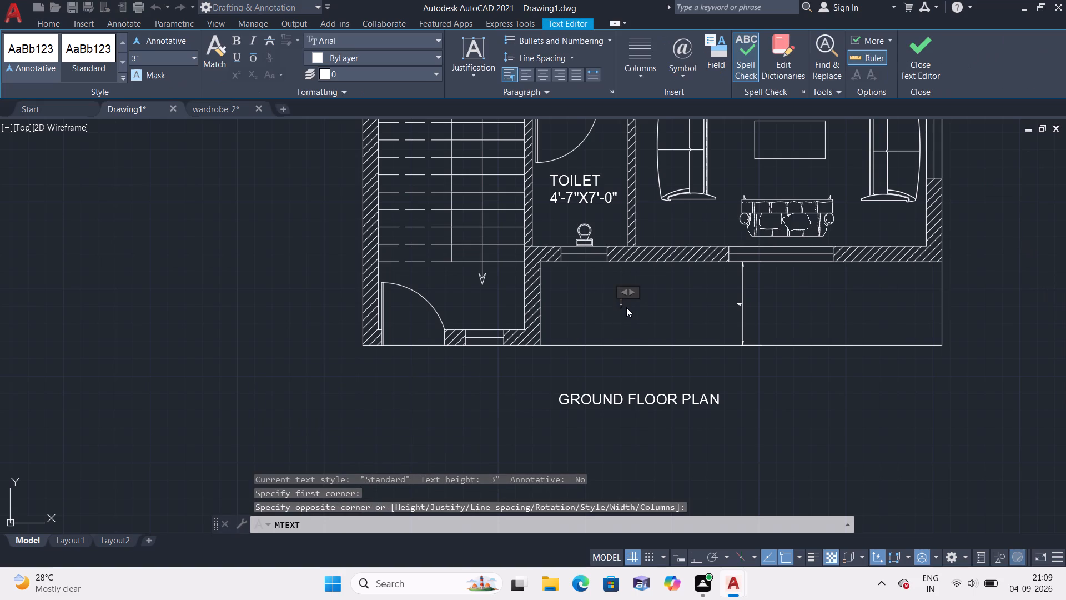
text(GREE)
text(NARY)
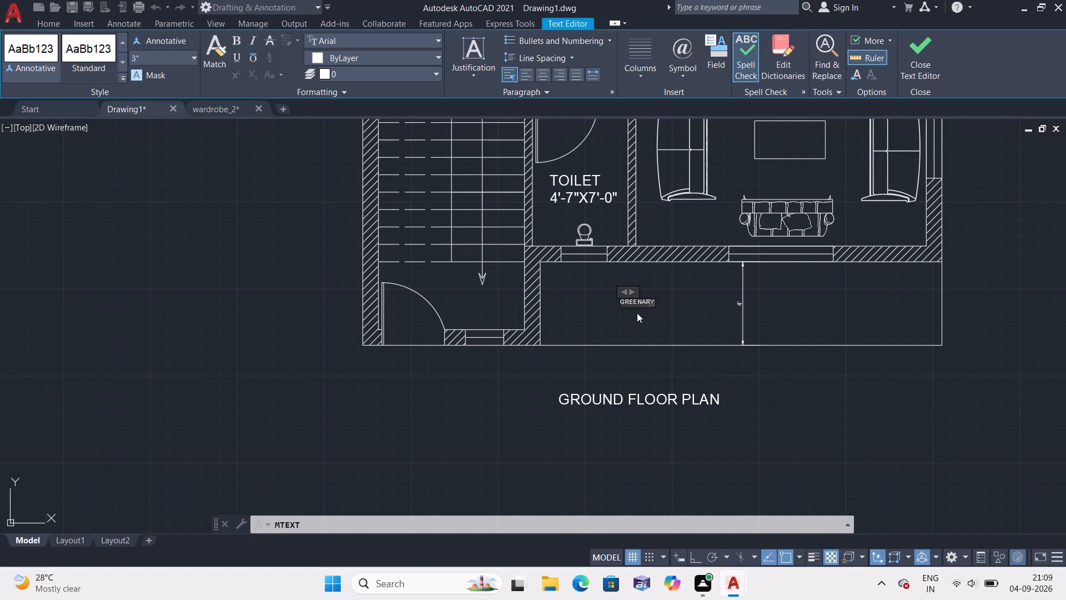
scroll(637, 313, up, 3)
click(637, 313)
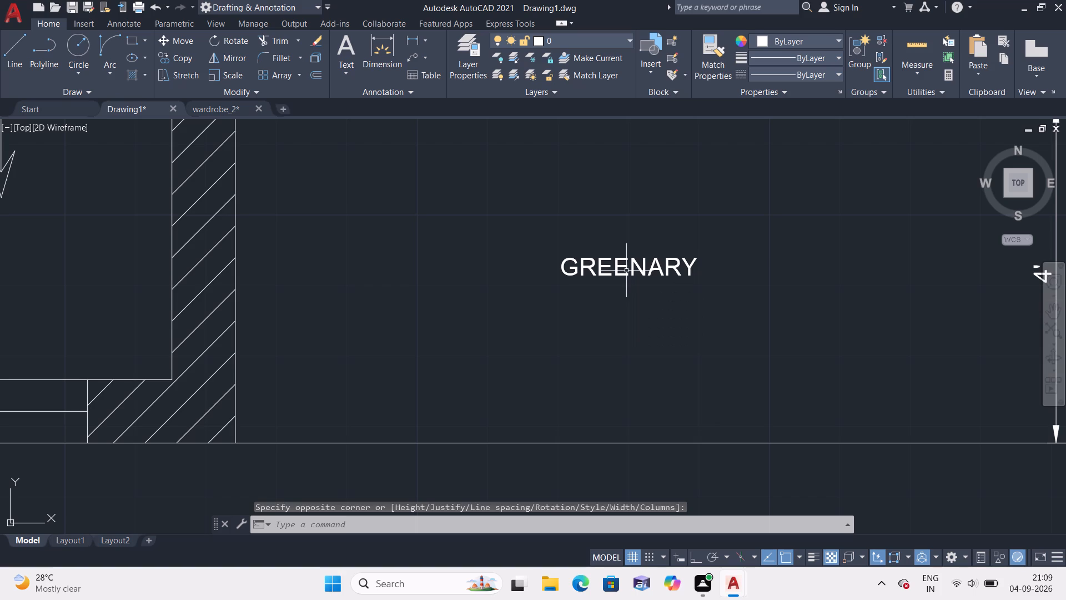
Set the text height of the GREENARY label to 6".
click(622, 268)
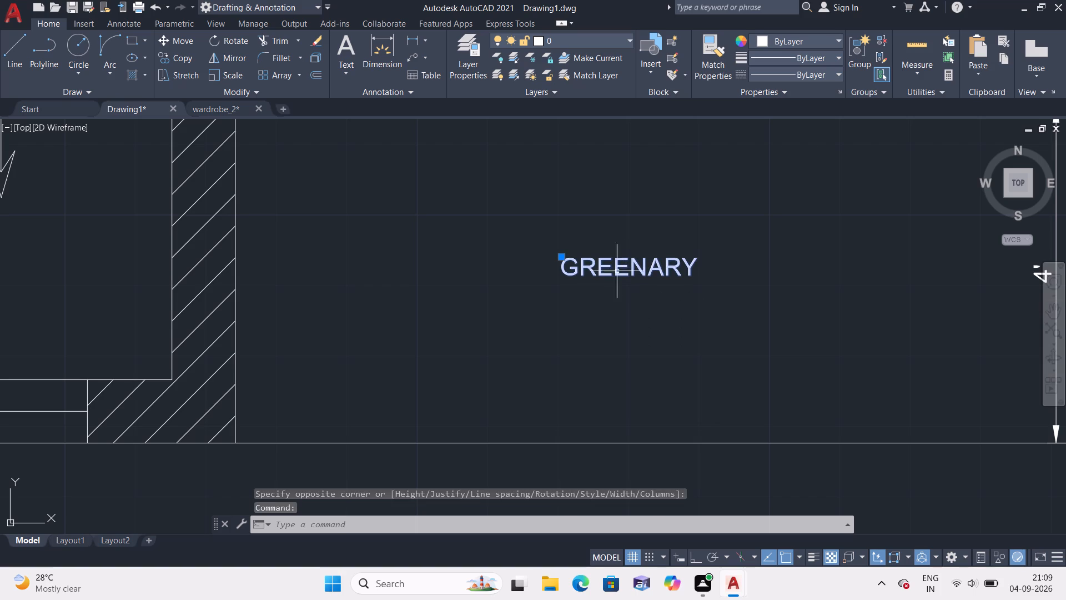
right_click(516, 259)
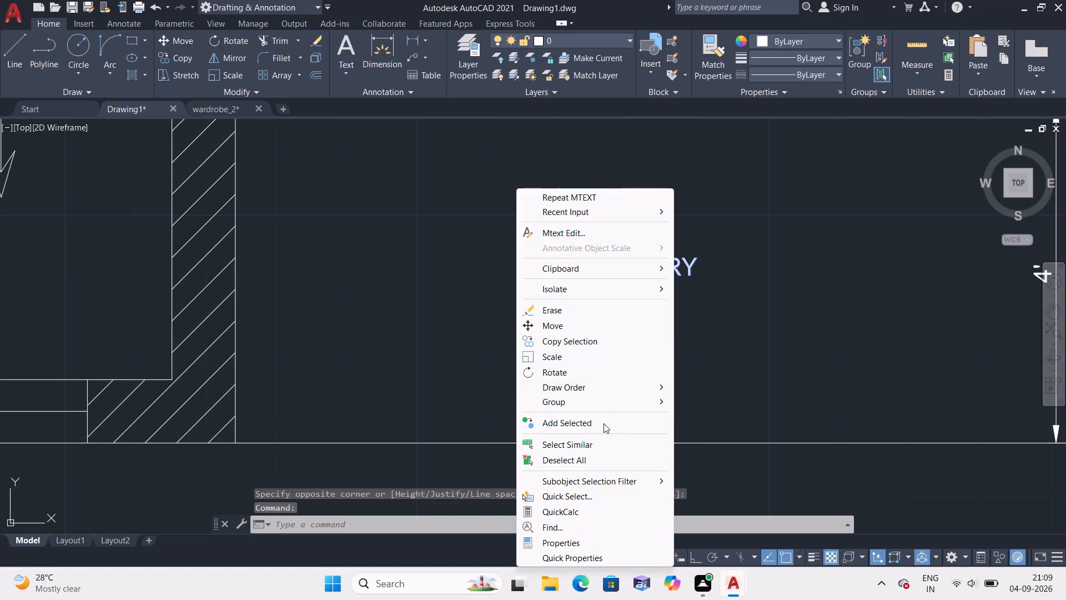
click(564, 543)
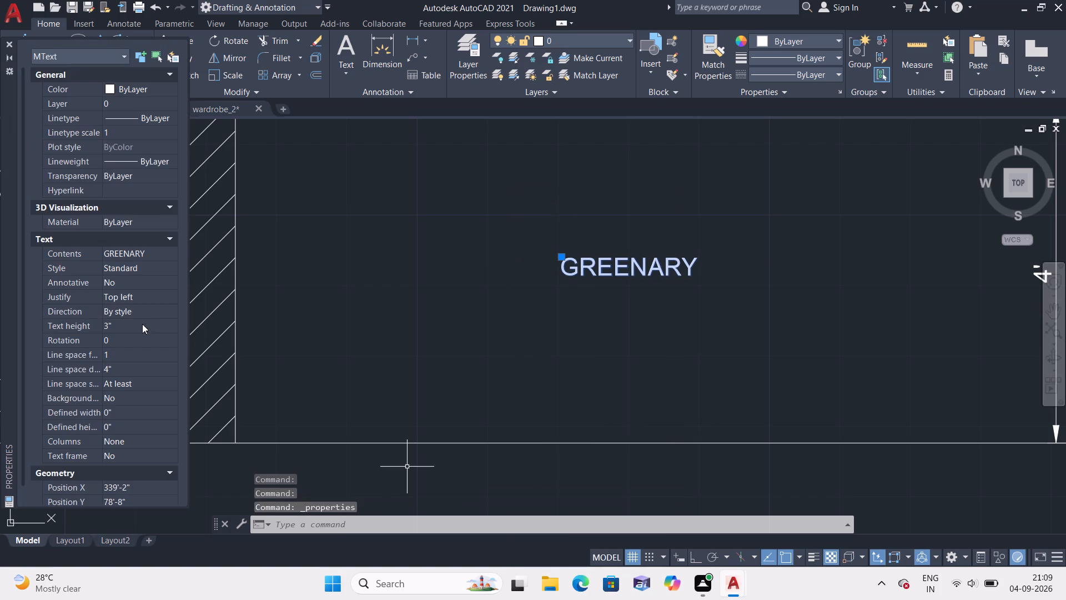
click(138, 328)
key(BackSpace)
text(6")
click(363, 340)
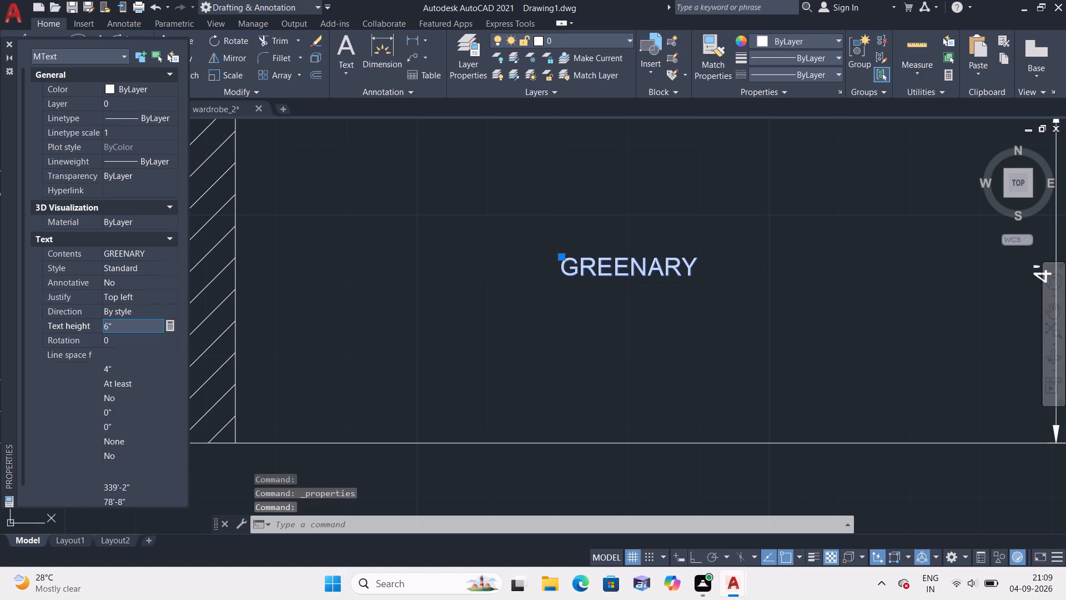
click(5, 46)
scroll(213, 161, down, 2)
key(Escape)
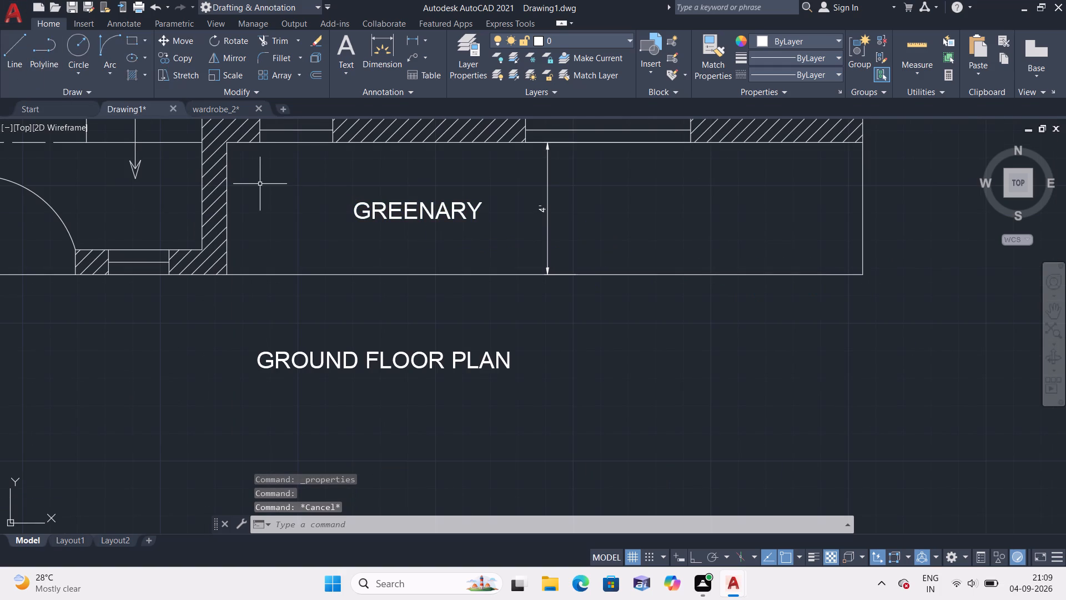
Add a linear dimension for the plan's overall width between the outer wall corners, placed above the bedroom, puja and kitchen wall.
scroll(260, 184, down, 1)
middle_drag(260, 184, 260, 197)
scroll(260, 184, down, 1)
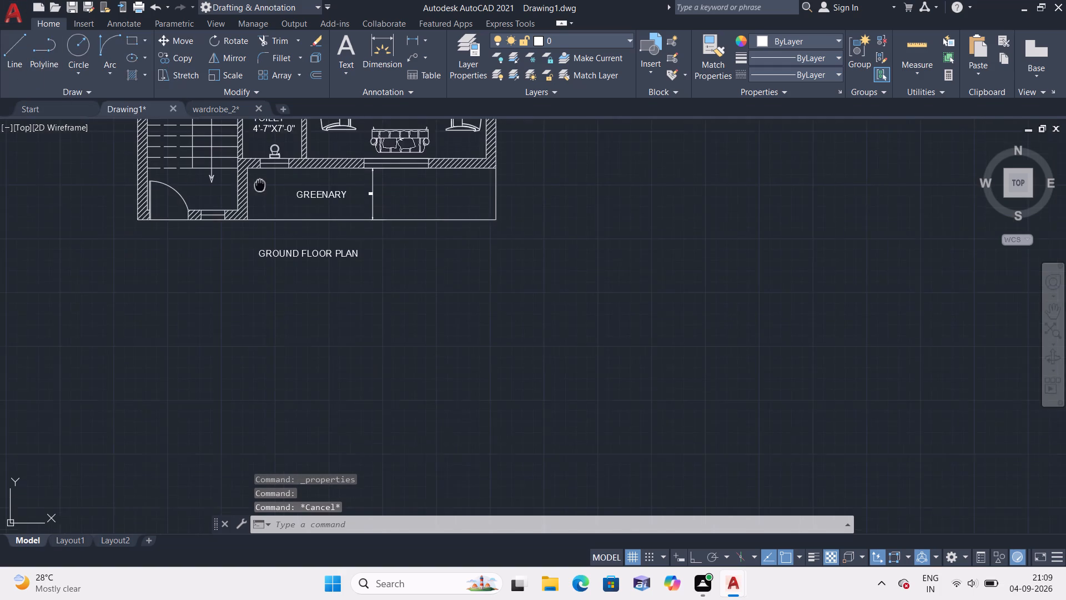
middle_drag(260, 197, 290, 341)
scroll(328, 272, down, 1)
middle_drag(327, 197, 334, 286)
scroll(335, 286, down, 1)
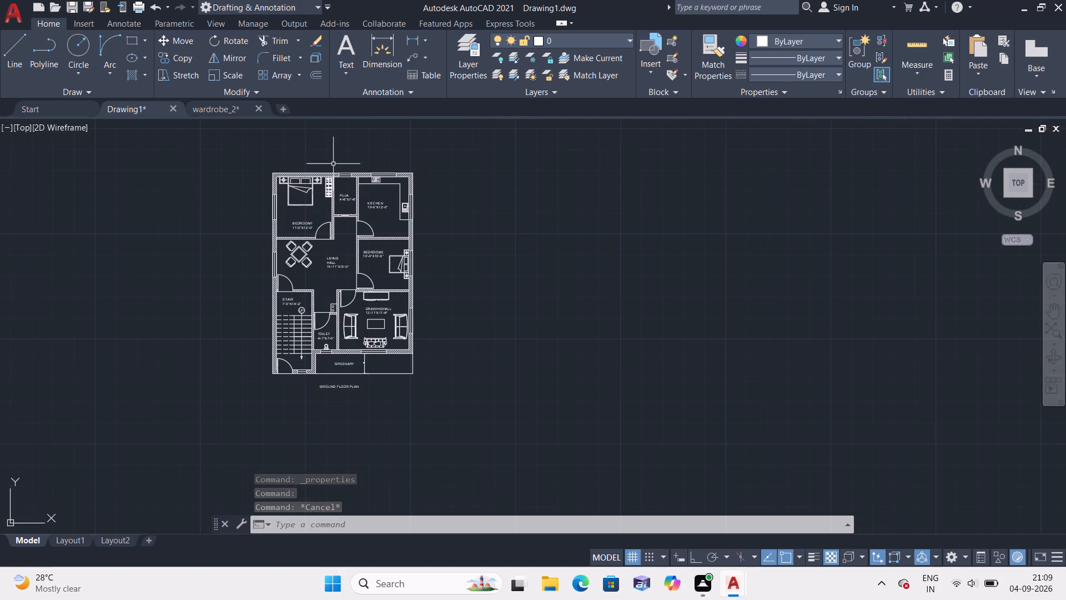
scroll(287, 82, up, 1)
click(430, 37)
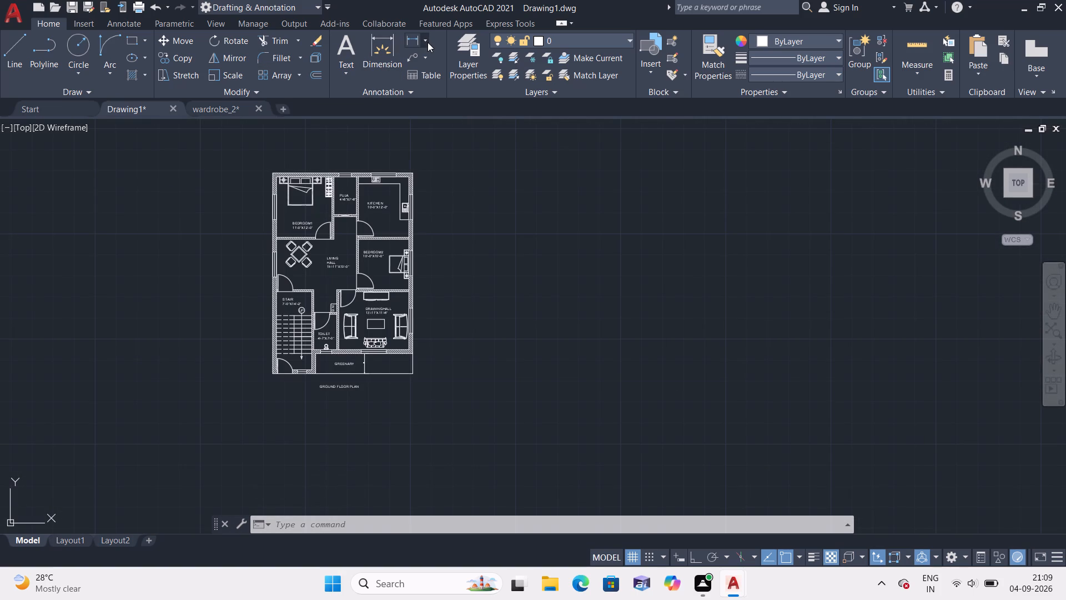
click(425, 41)
click(445, 64)
scroll(280, 181, up, 3)
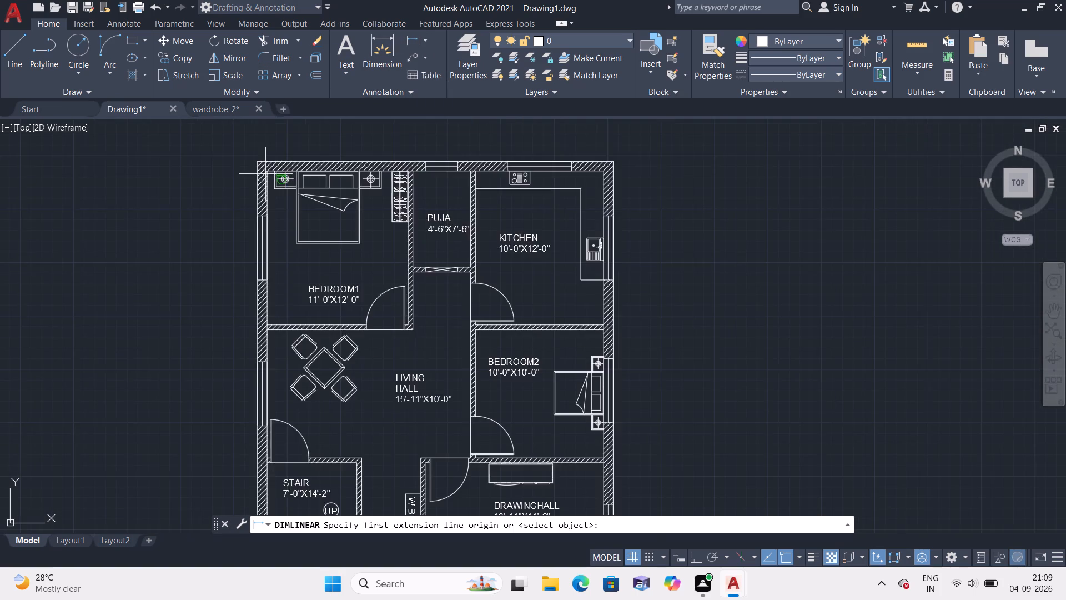
scroll(263, 173, up, 3)
click(250, 143)
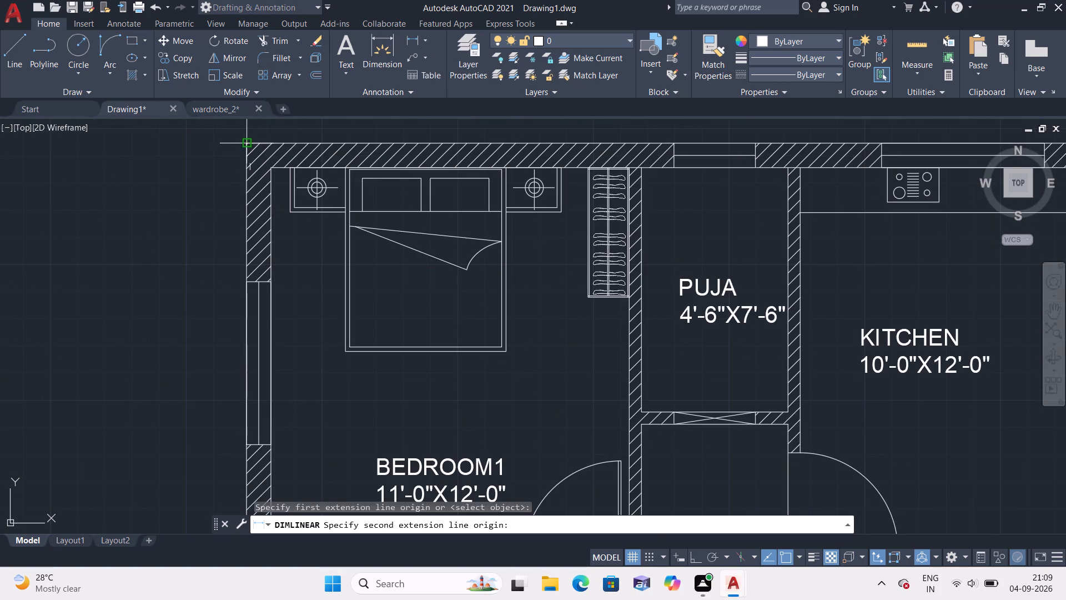
middle_drag(306, 151, 136, 238)
scroll(306, 151, down, 1)
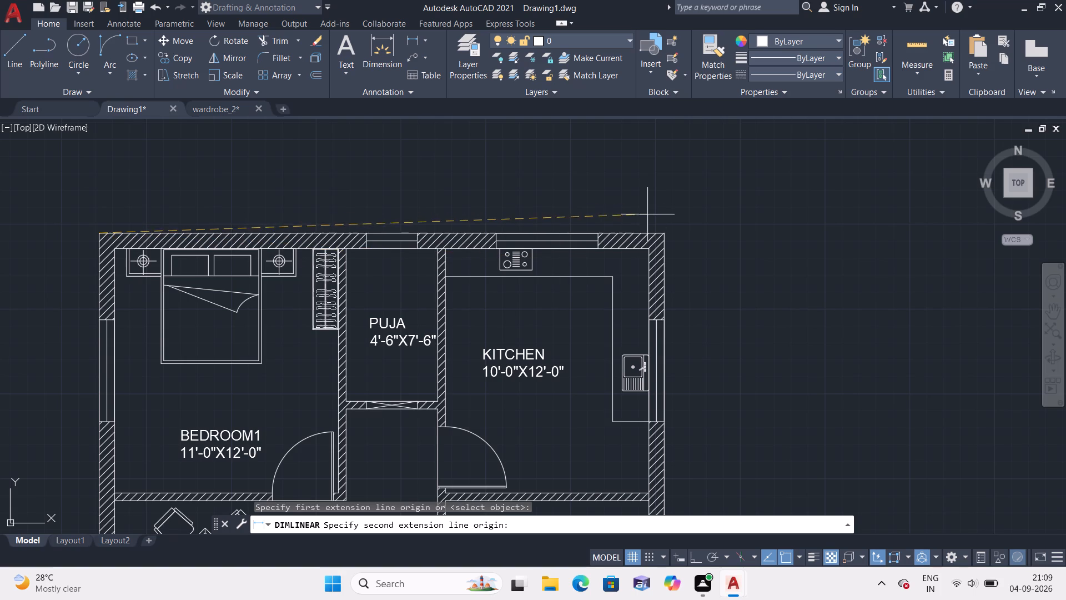
click(662, 233)
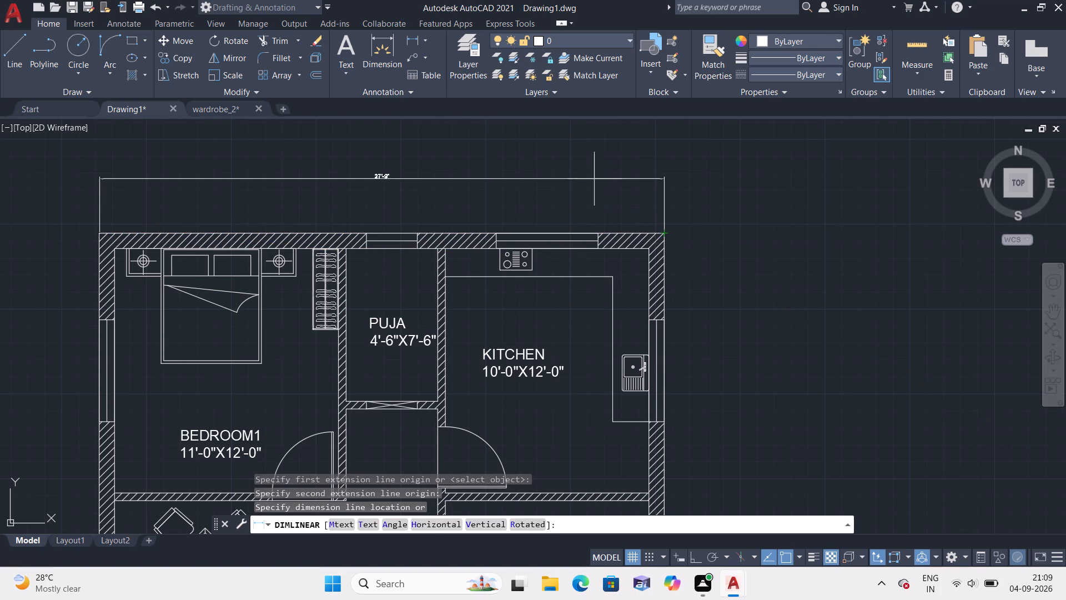
click(577, 173)
Add a vertical linear dimension for the plan's overall depth, from the kitchen's outer corner to the front strip's outer corner.
scroll(396, 179, up, 2)
scroll(409, 199, down, 1)
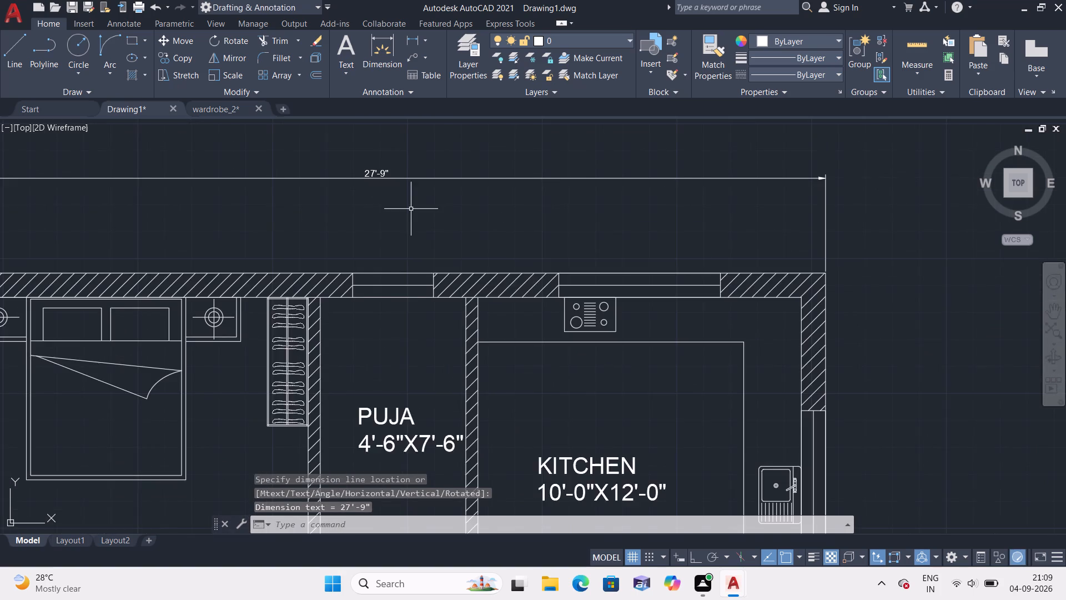
middle_drag(411, 209, 290, 167)
scroll(290, 167, down, 1)
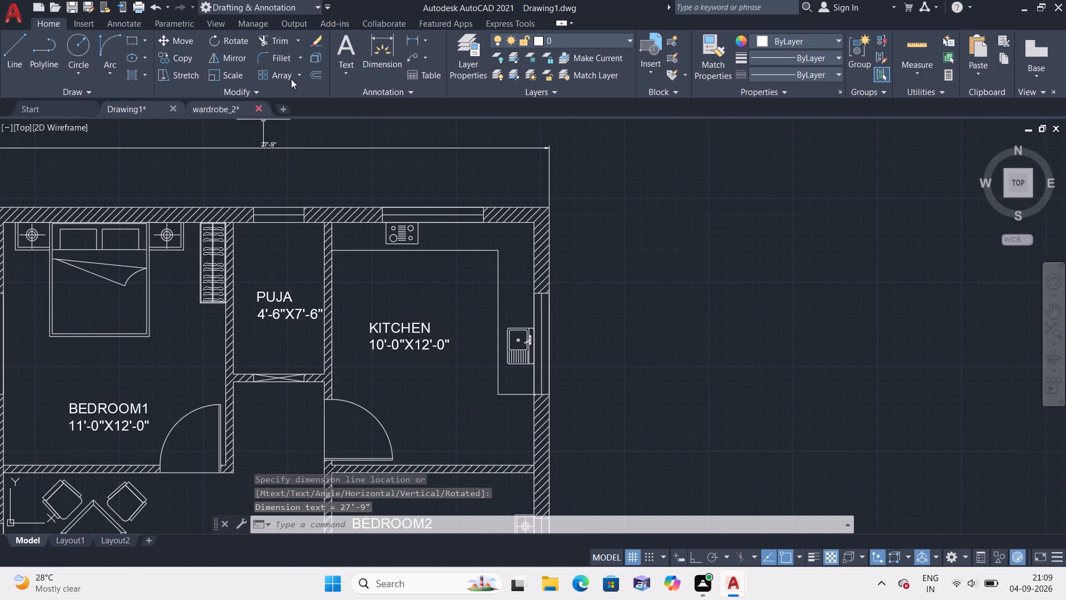
click(425, 34)
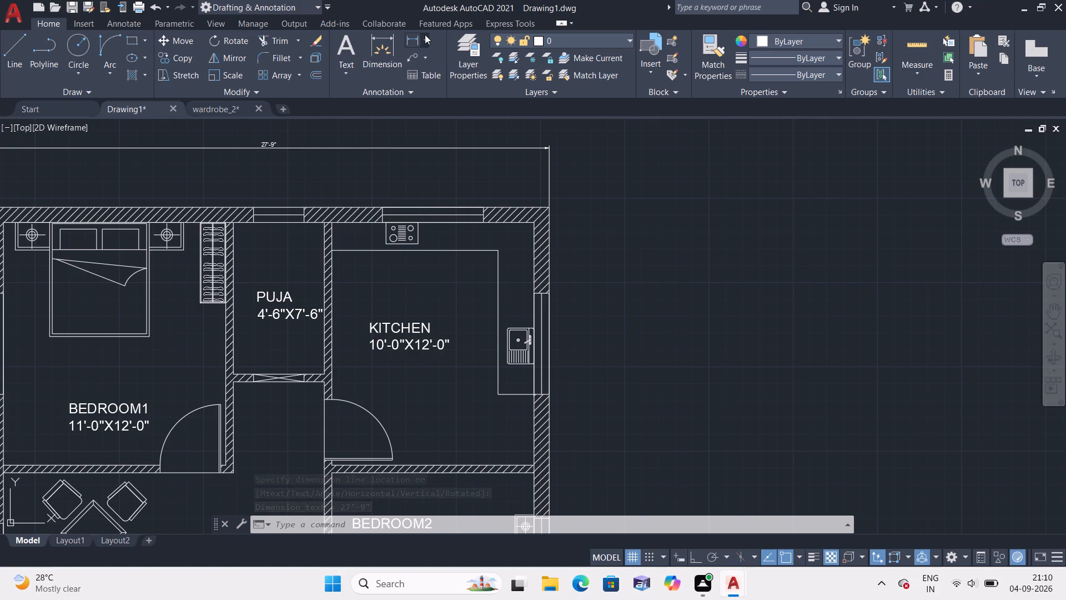
click(450, 52)
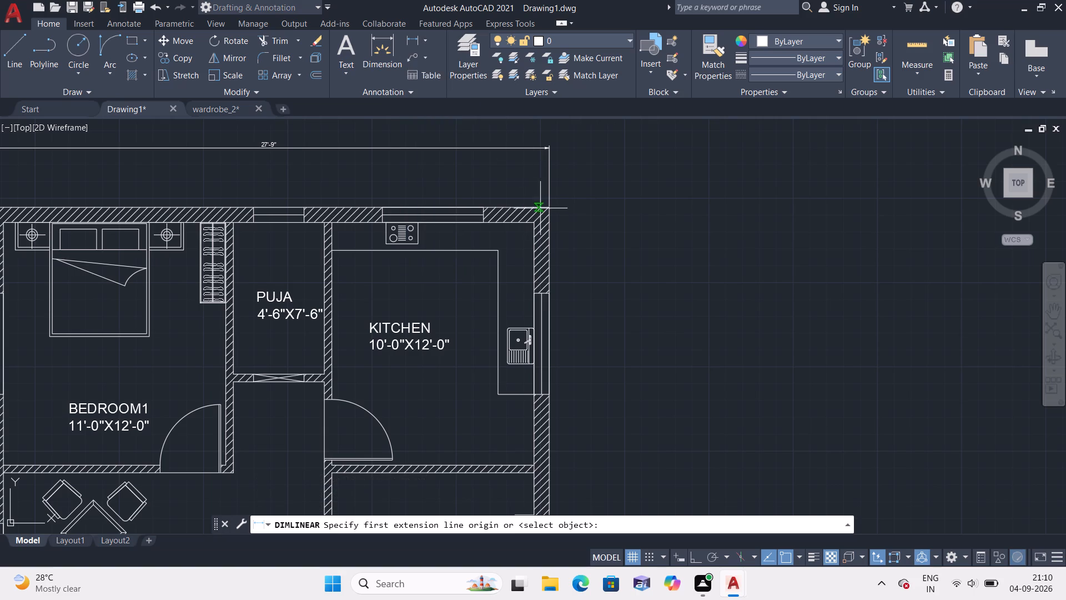
click(548, 208)
middle_drag(582, 217, 529, 88)
scroll(529, 88, down, 2)
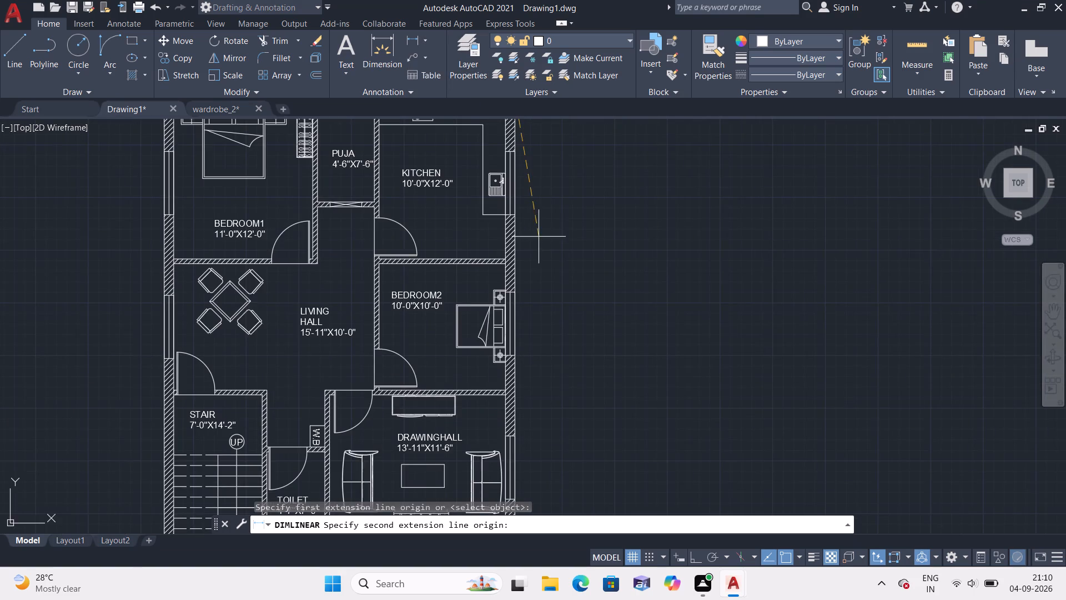
middle_drag(539, 241, 508, 38)
scroll(508, 38, down, 1)
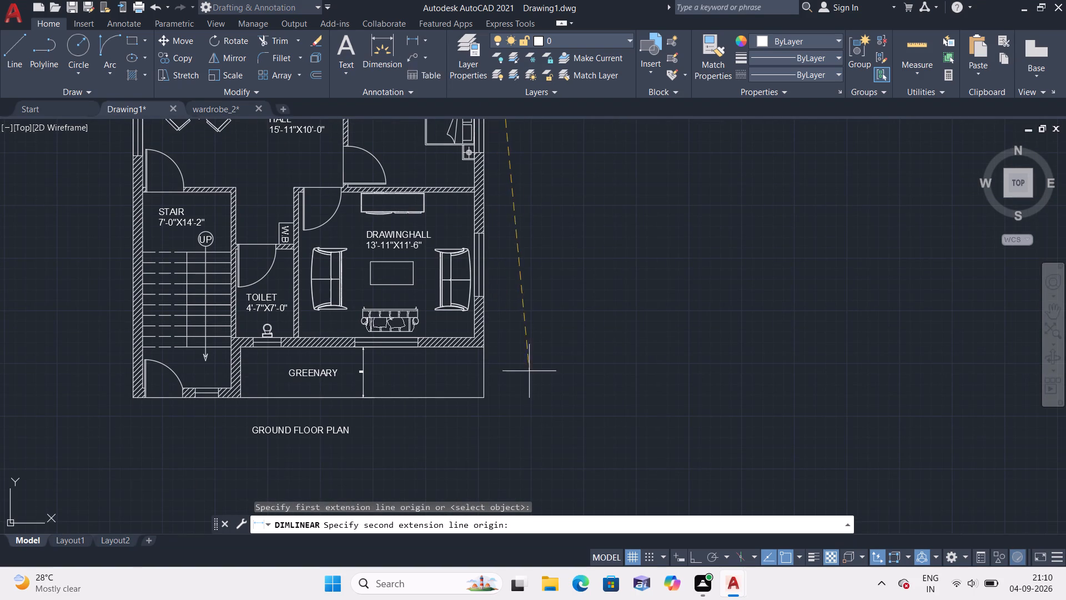
scroll(521, 417, up, 1)
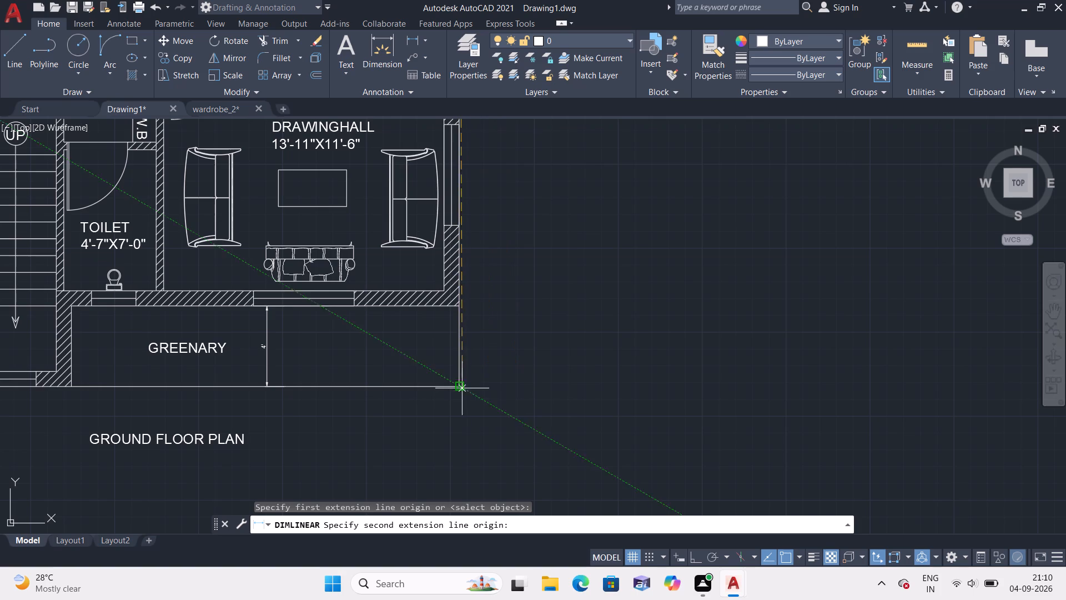
click(461, 384)
click(502, 378)
Override the text of the overall depth dimension beside the plan with 40'.
scroll(501, 361, down, 3)
middle_click(500, 305)
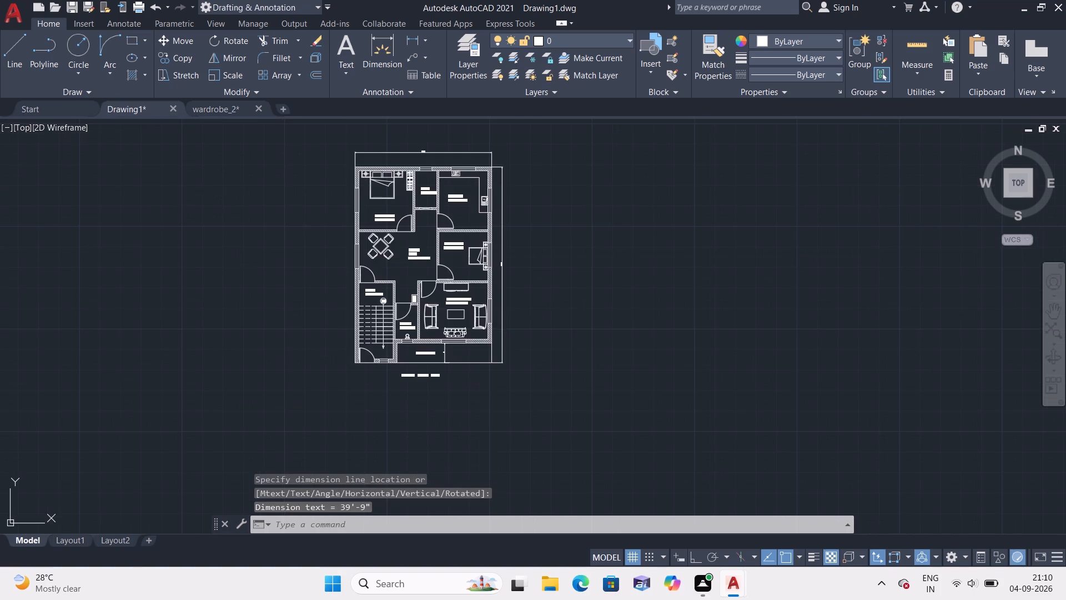
scroll(496, 277, up, 6)
middle_drag(511, 220, 552, 368)
scroll(511, 220, down, 1)
scroll(529, 283, up, 2)
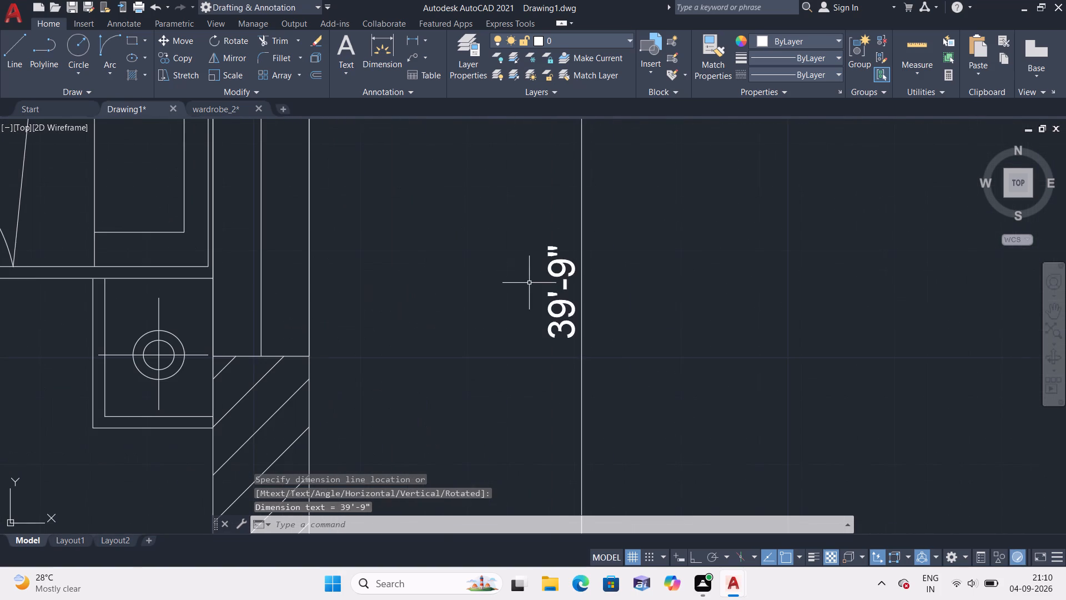
click(564, 286)
click(564, 286)
click(564, 284)
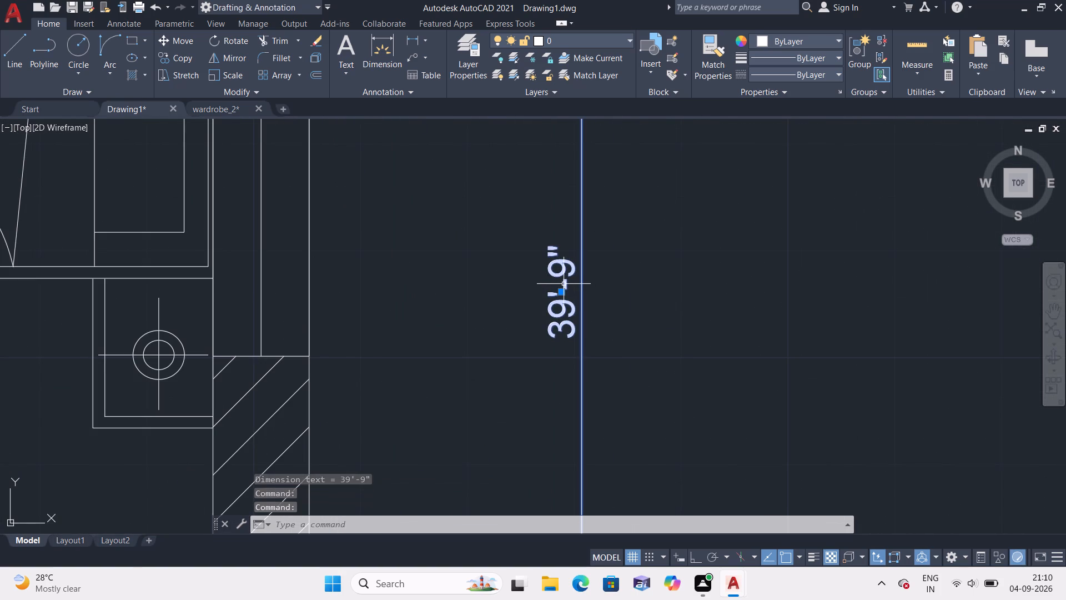
click(563, 276)
click(563, 276)
click(564, 271)
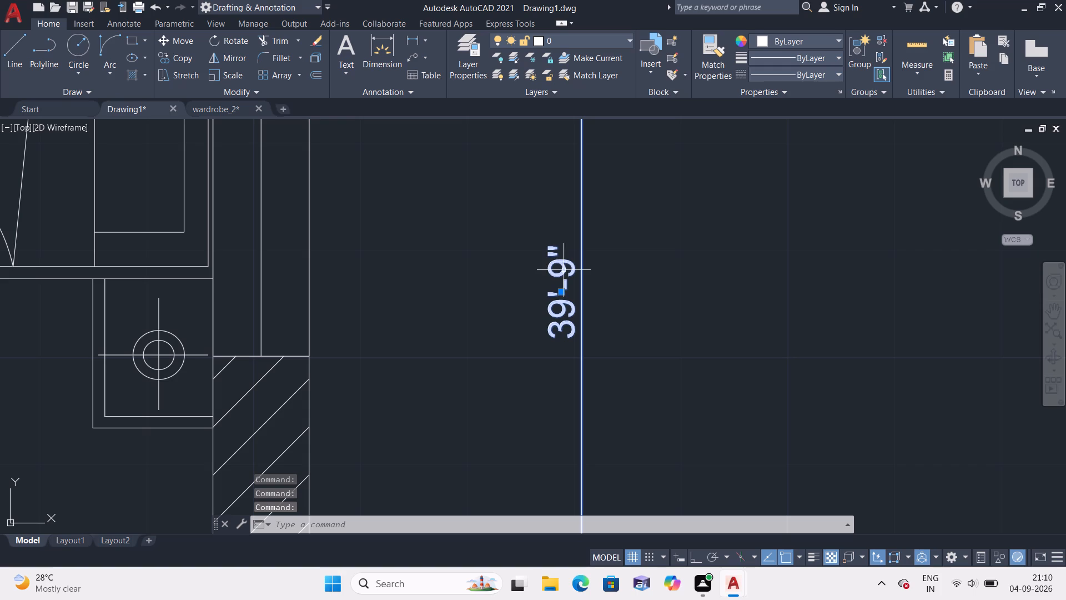
click(564, 269)
click(564, 268)
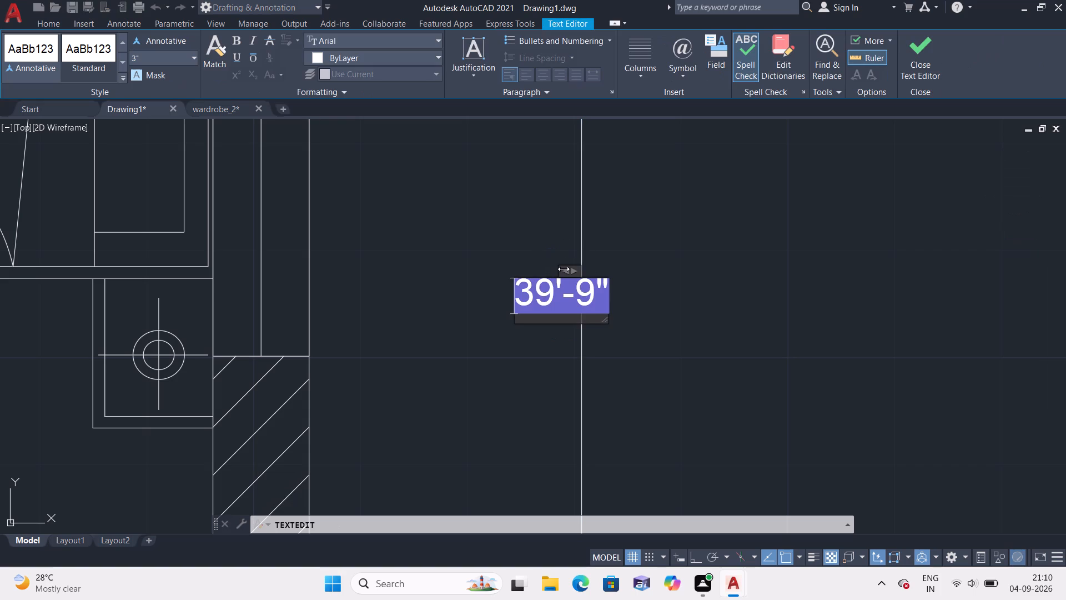
click(575, 296)
key(BackSpace)
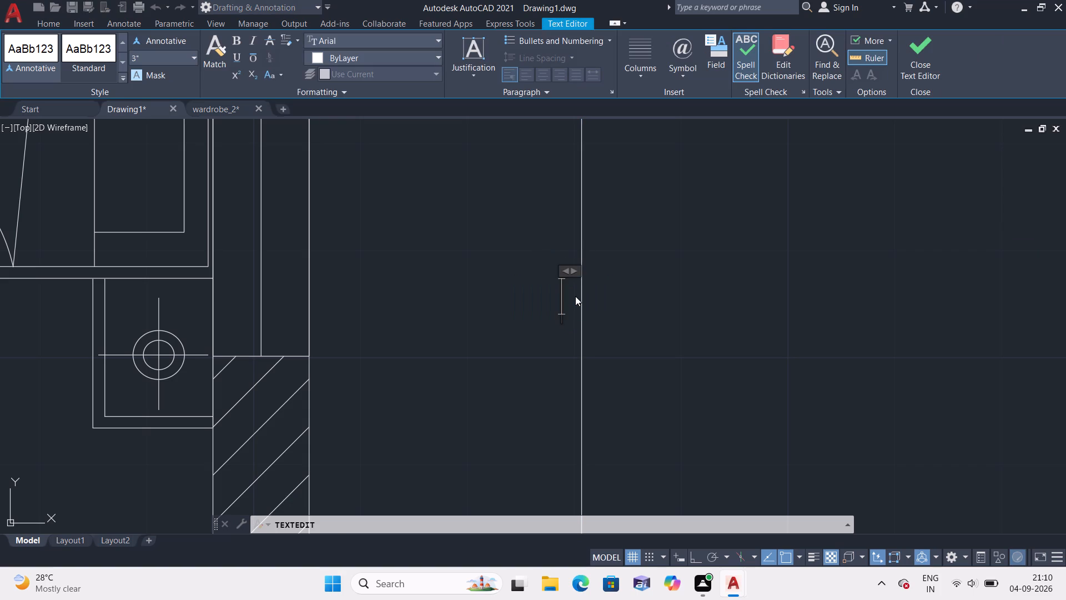
text(40')
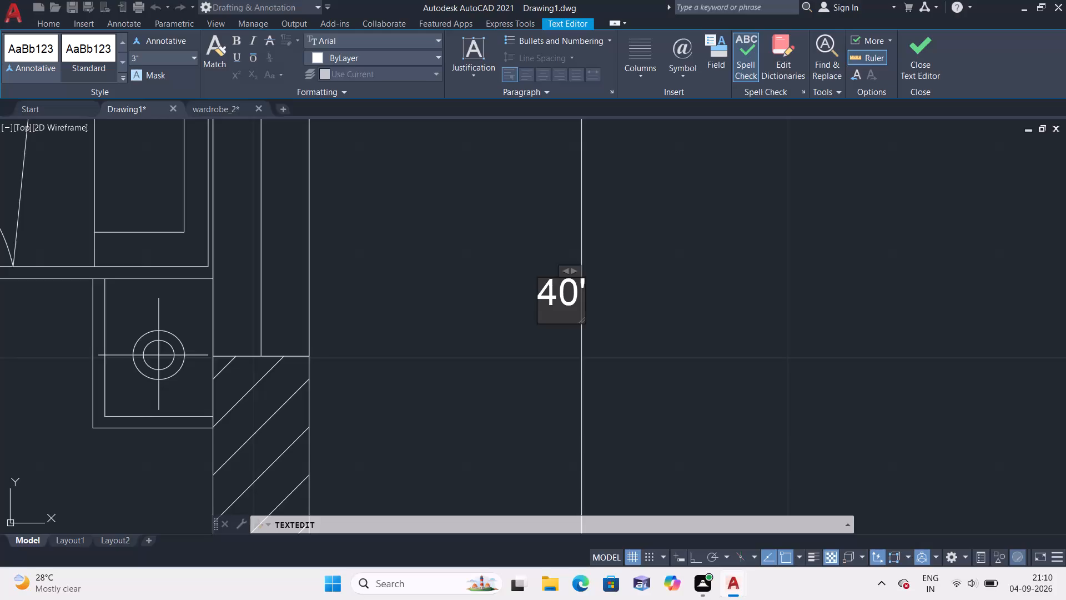
click(482, 258)
Override the text of the overall width dimension above the plan with 28'.
scroll(482, 254, down, 1)
middle_drag(482, 251, 498, 283)
scroll(482, 251, down, 1)
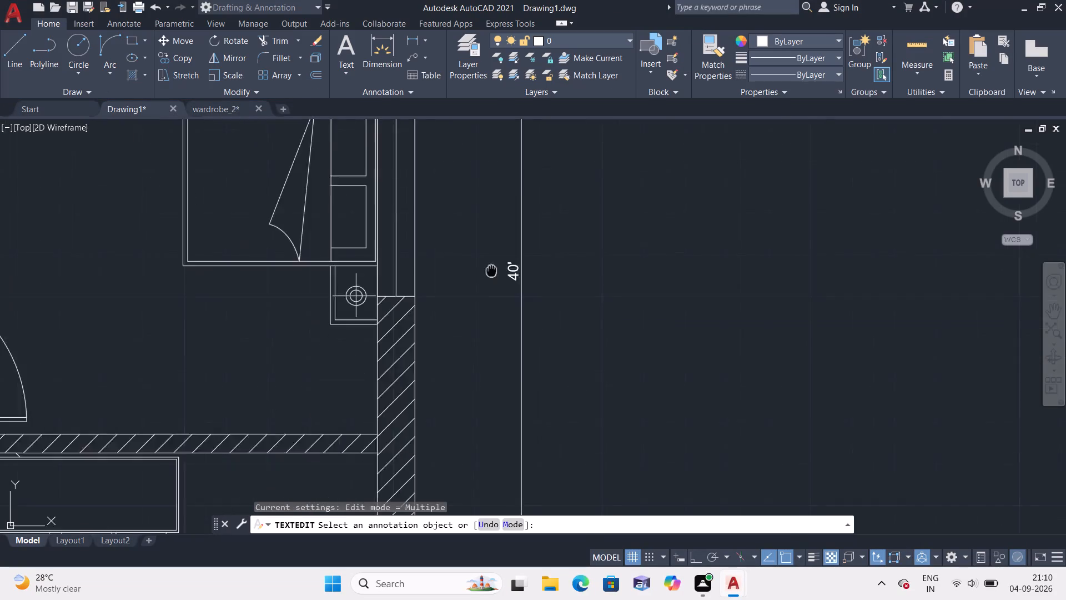
middle_drag(498, 283, 599, 464)
scroll(371, 252, down, 2)
middle_drag(323, 268, 522, 521)
scroll(521, 520, down, 1)
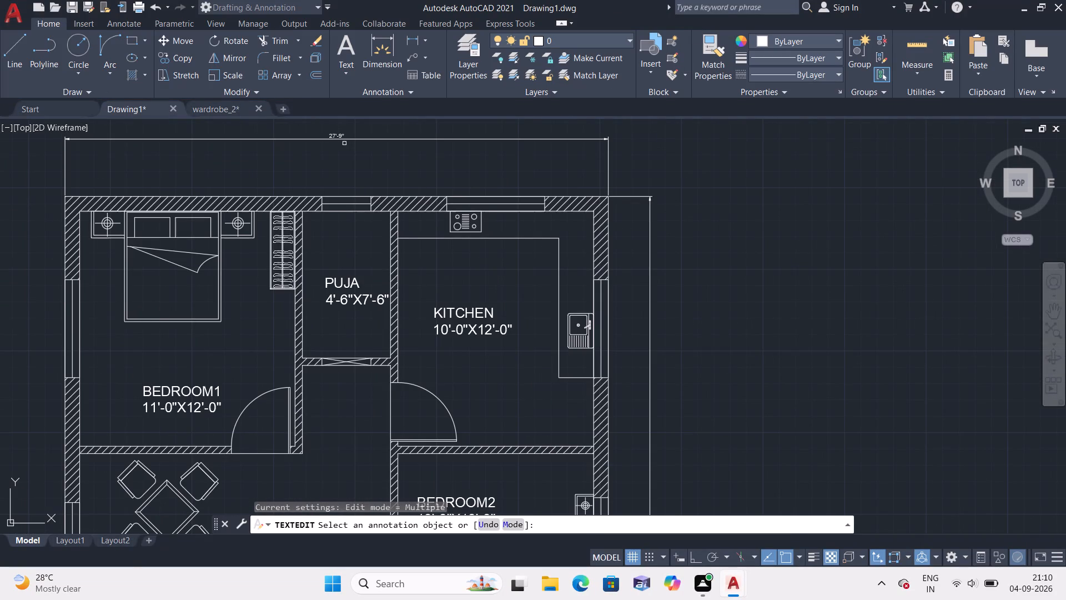
middle_click(344, 143)
scroll(344, 143, up, 2)
click(323, 121)
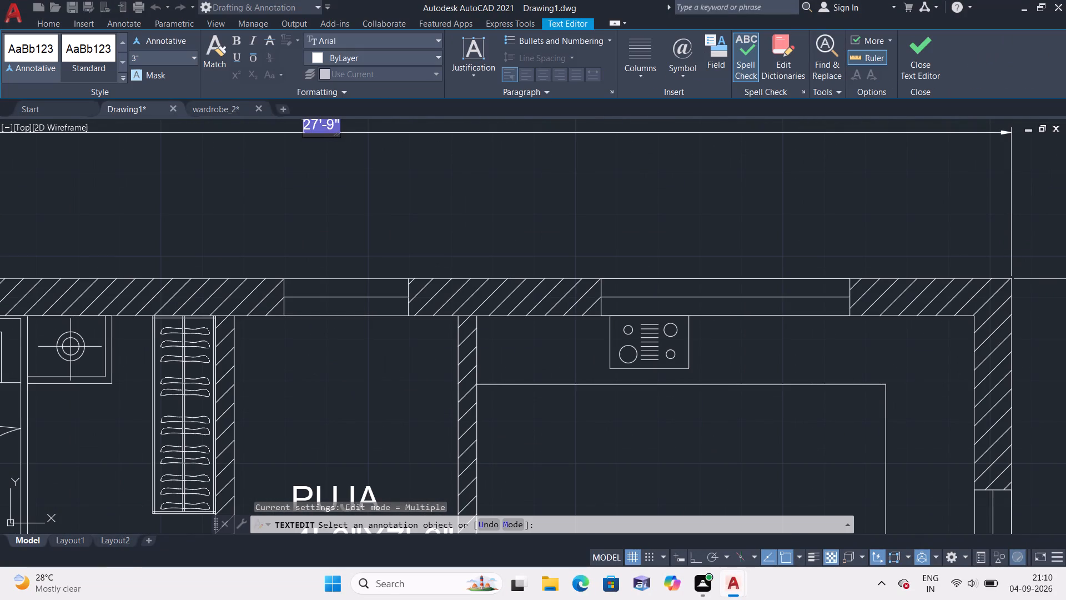
click(326, 123)
key(BackSpace)
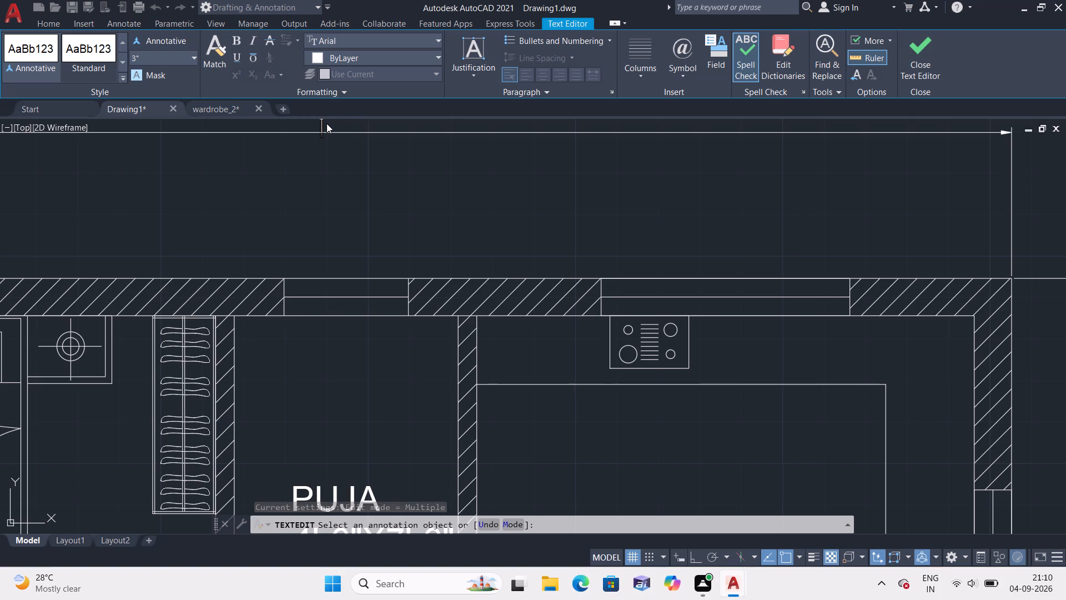
text(28')
click(328, 167)
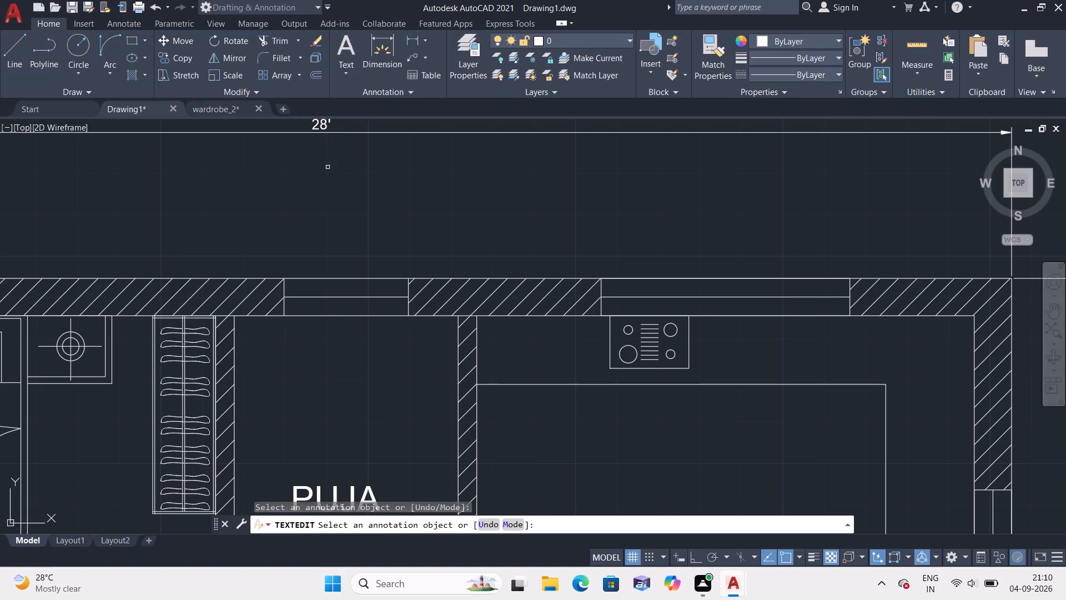
scroll(293, 167, down, 2)
key(Escape)
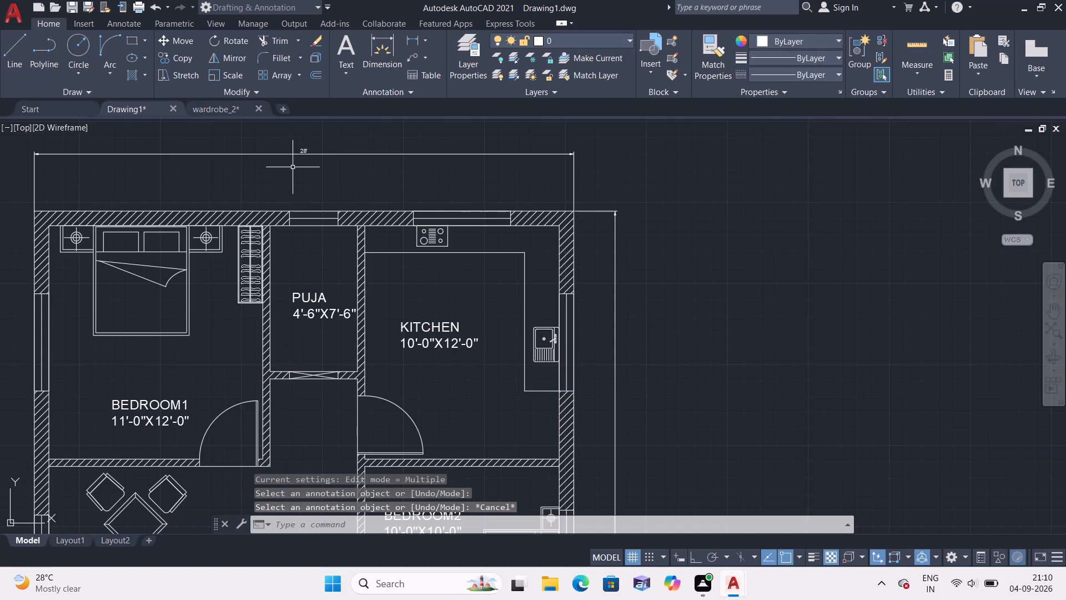
Add a multiline text title above the overall width dimension reading "28X40{1120 sq ft}HOUSE PLAN-WEST FACE".
scroll(293, 167, down, 2)
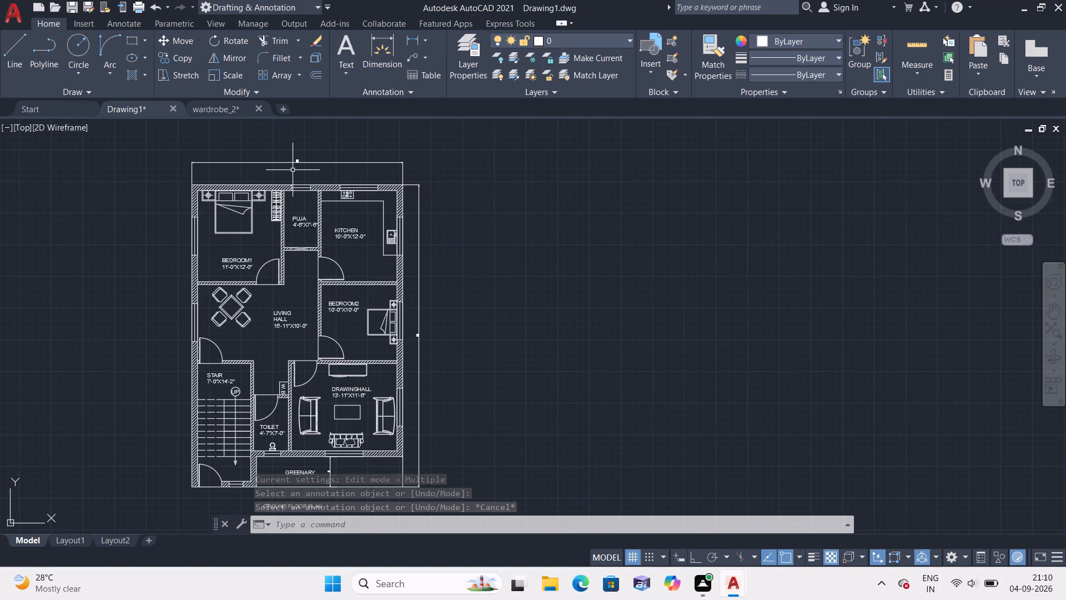
middle_click(257, 162)
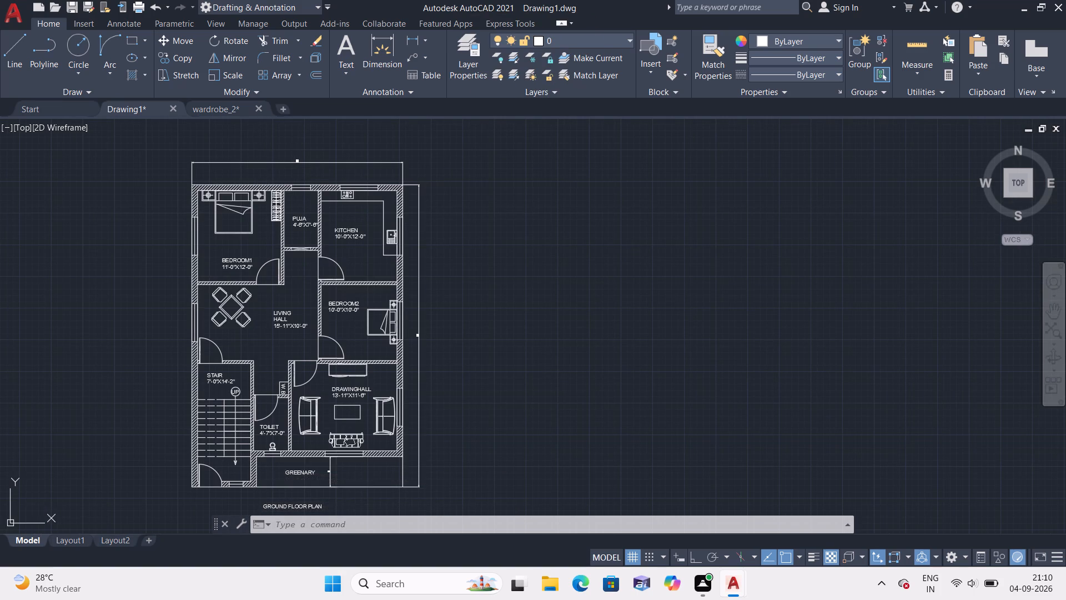
scroll(271, 183, down, 1)
middle_click(250, 134)
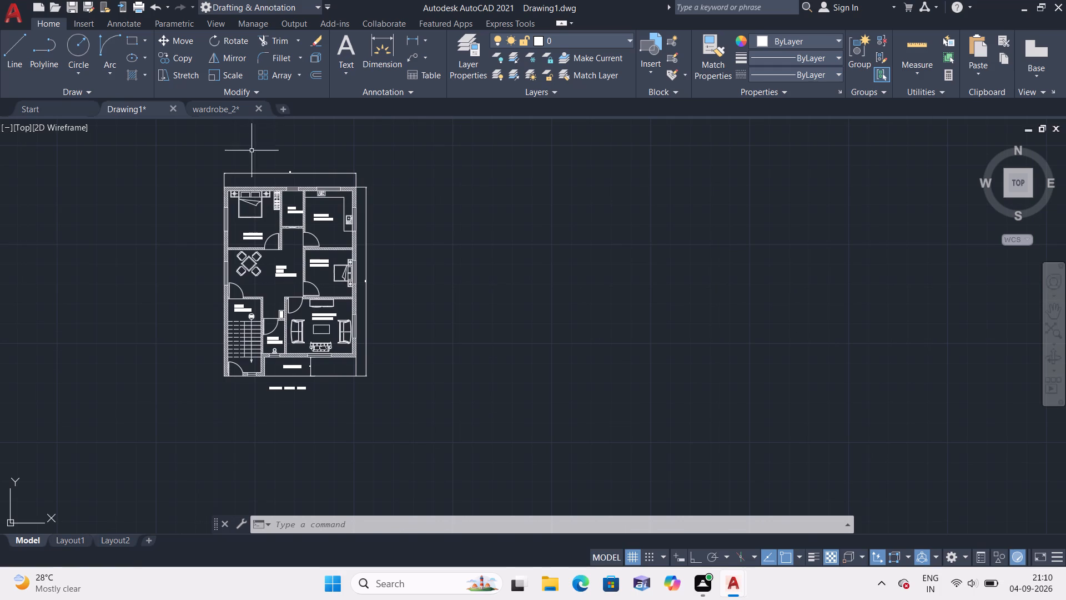
scroll(252, 151, up, 2)
text(mt)
key(space)
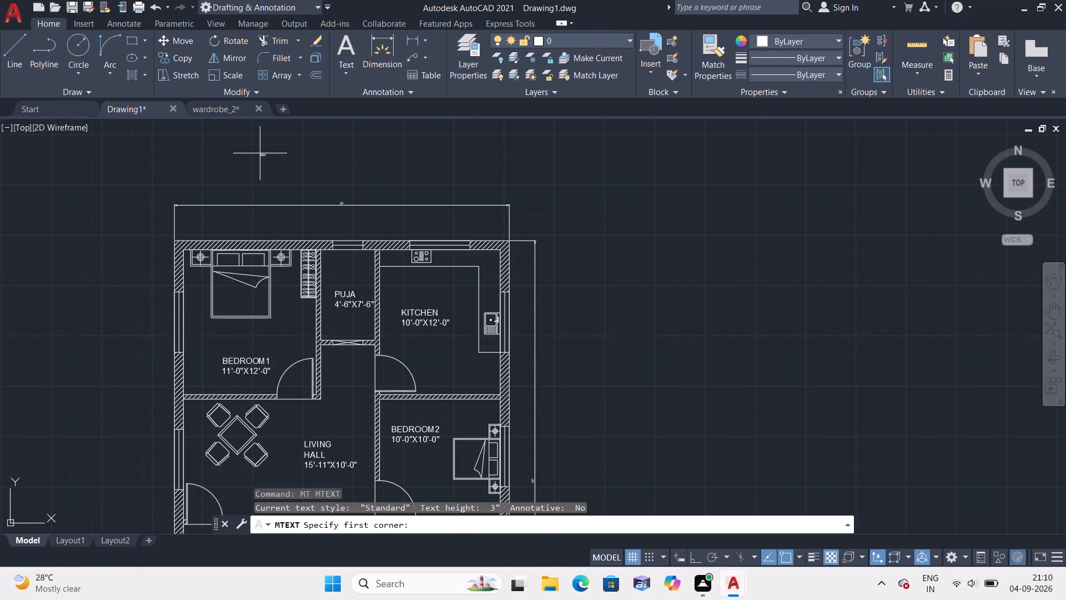
double_click(260, 155)
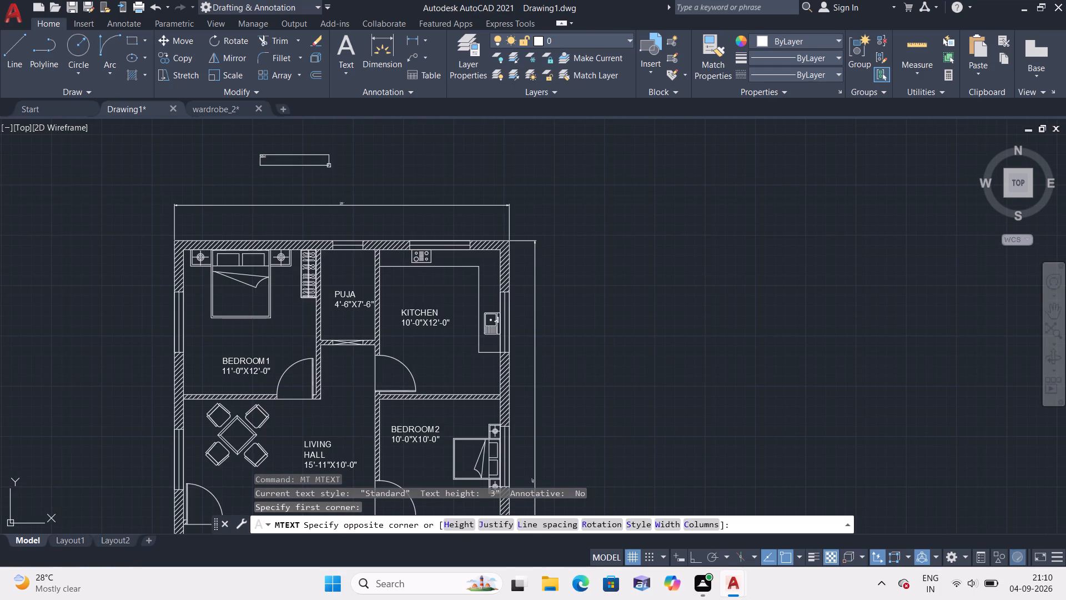
click(332, 166)
scroll(325, 166, up, 1)
middle_click(266, 158)
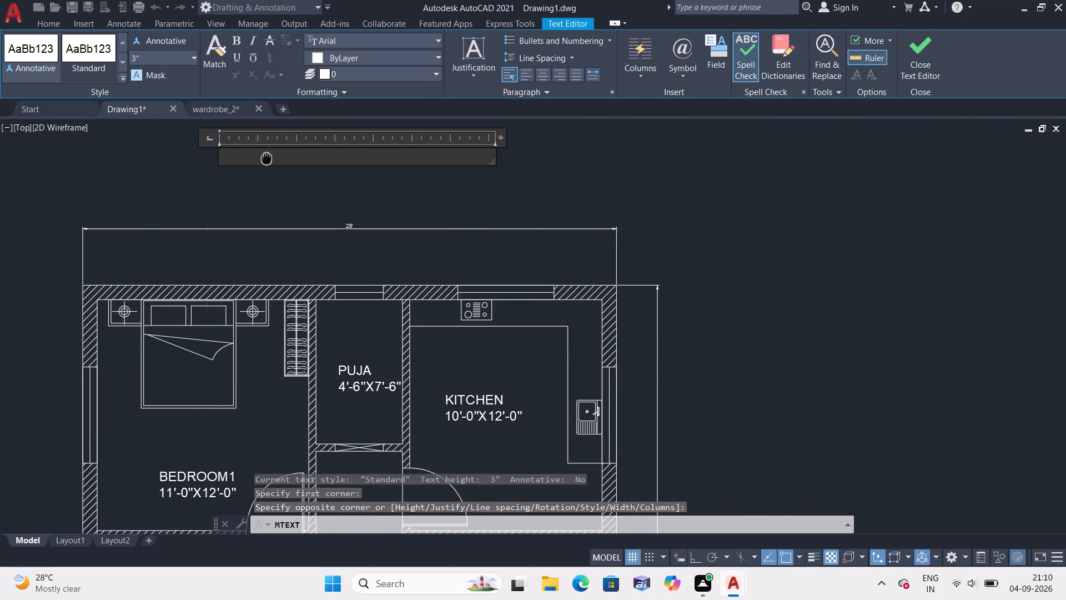
text(28)
key(x)
text(40)
key(shift+braceleft)
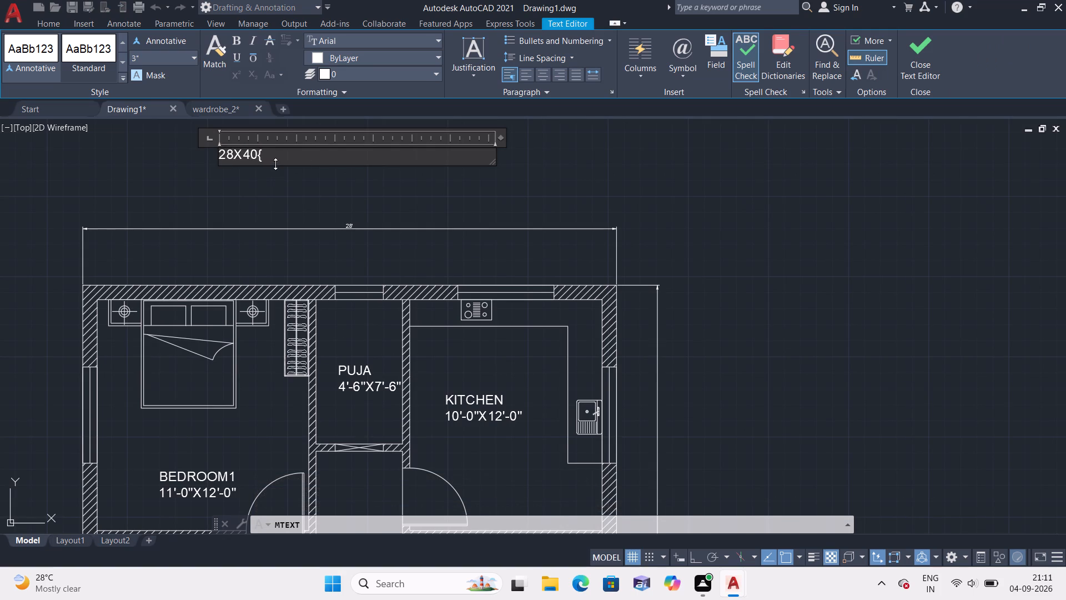
text(1120)
key(space)
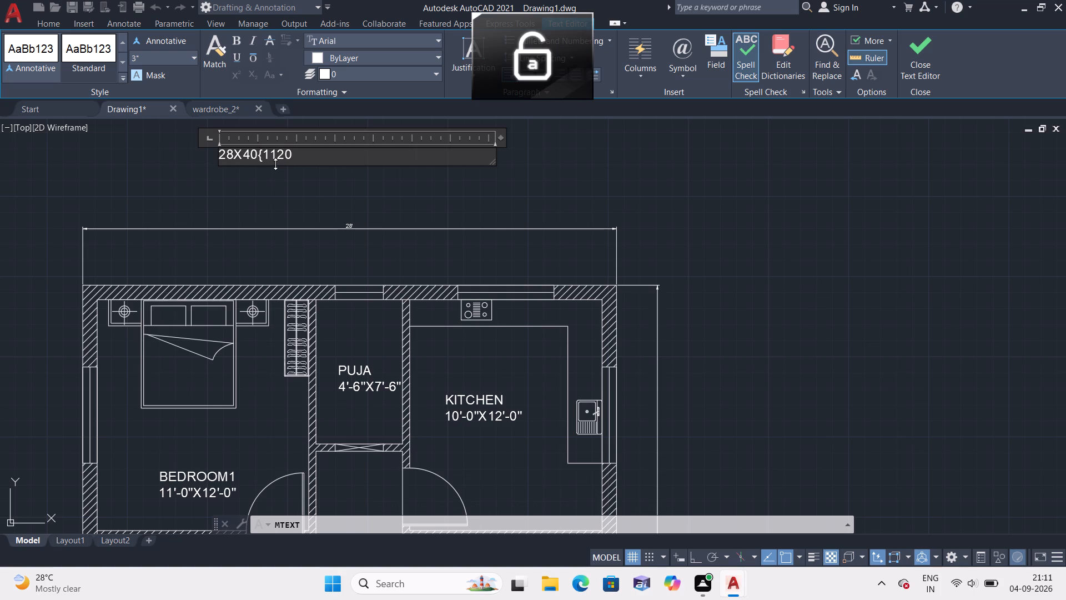
text(sq ft)
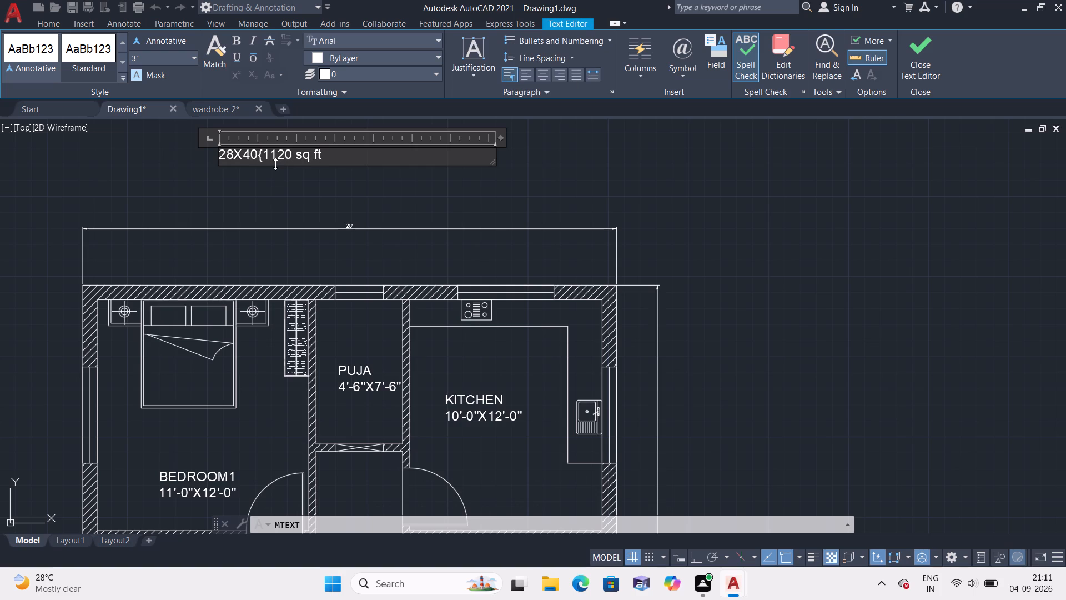
key(shift+braceright)
text(HOUSE PLA)
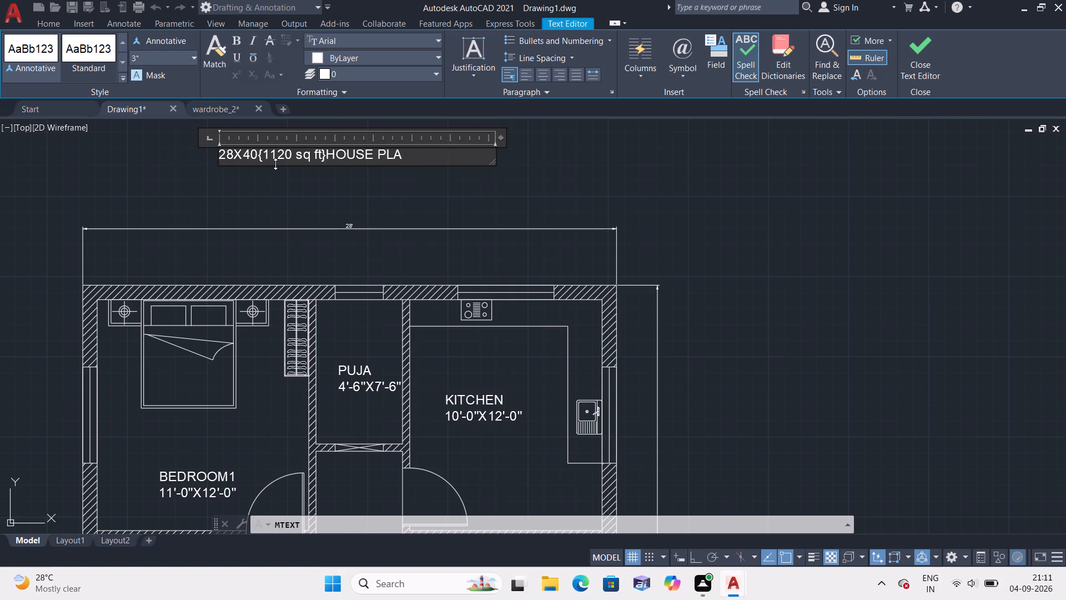
key(n)
key(minus)
text(WEST)
key(space)
text(FA)
text(CE)
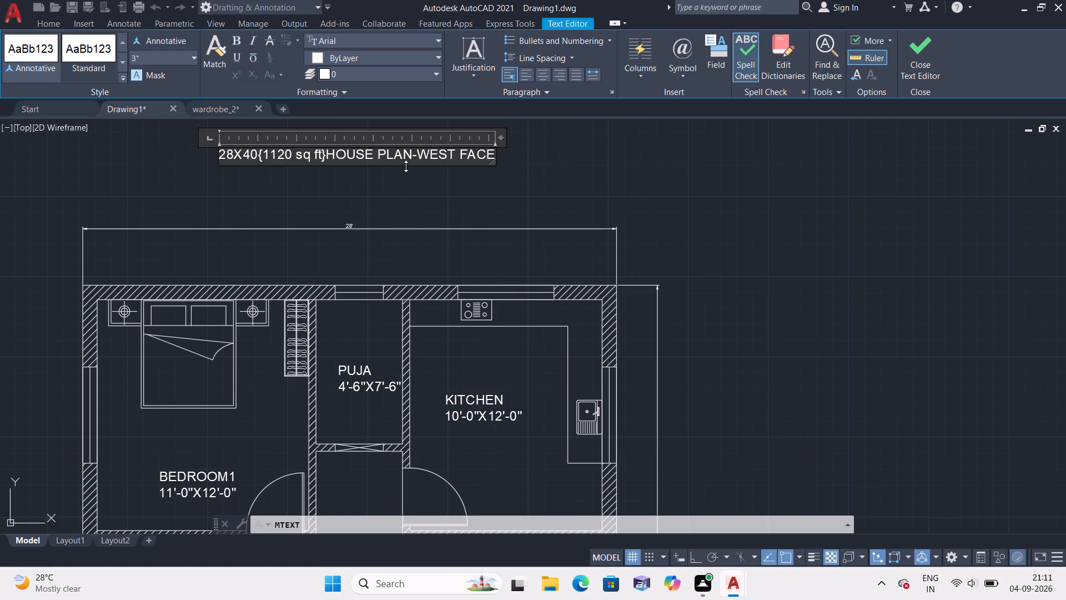
Widen the title's text frame and append "-FP1316" after WEST FACE.
click(490, 164)
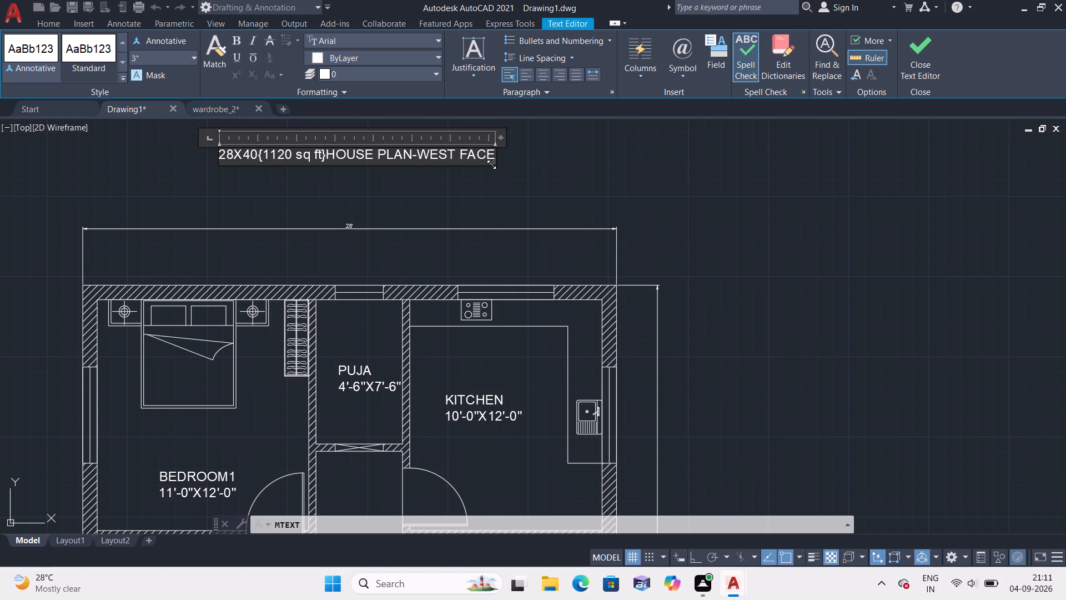
click(491, 164)
click(493, 164)
drag(496, 161, 643, 170)
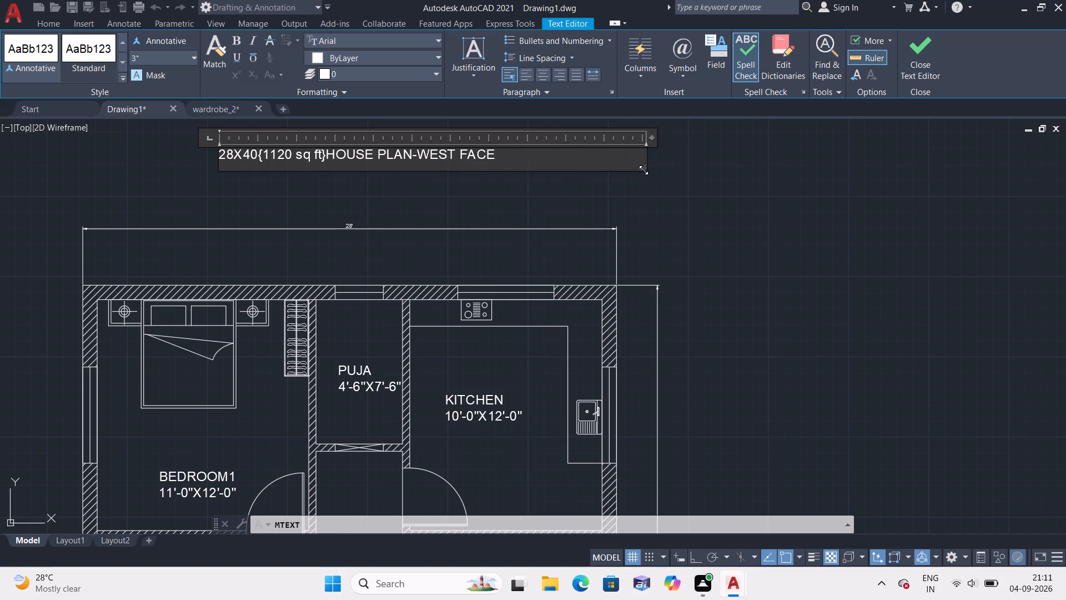
key(minus)
text(FP)
text(1316)
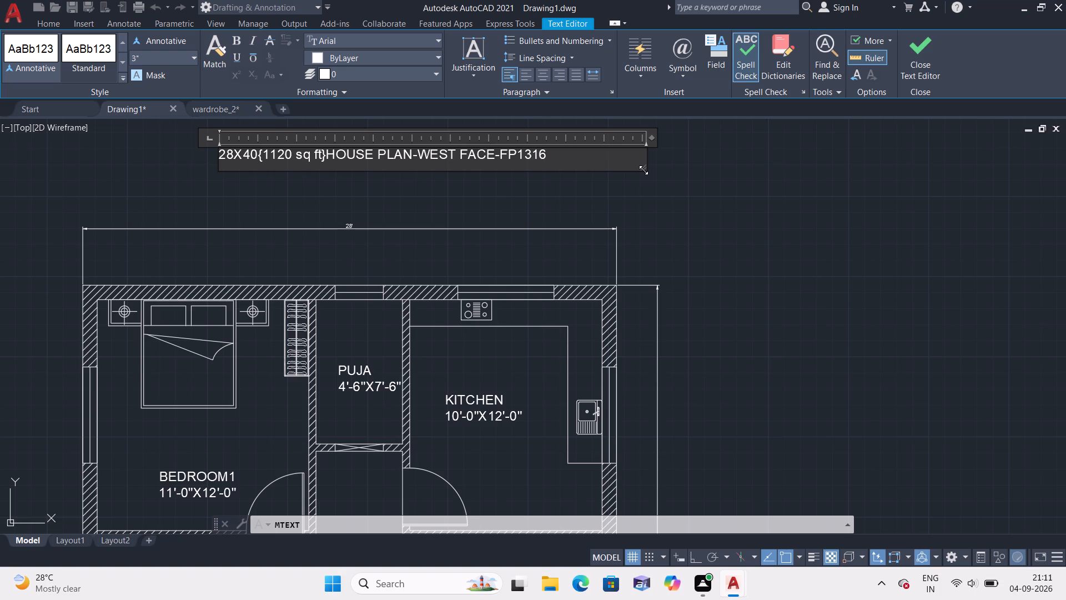
click(376, 185)
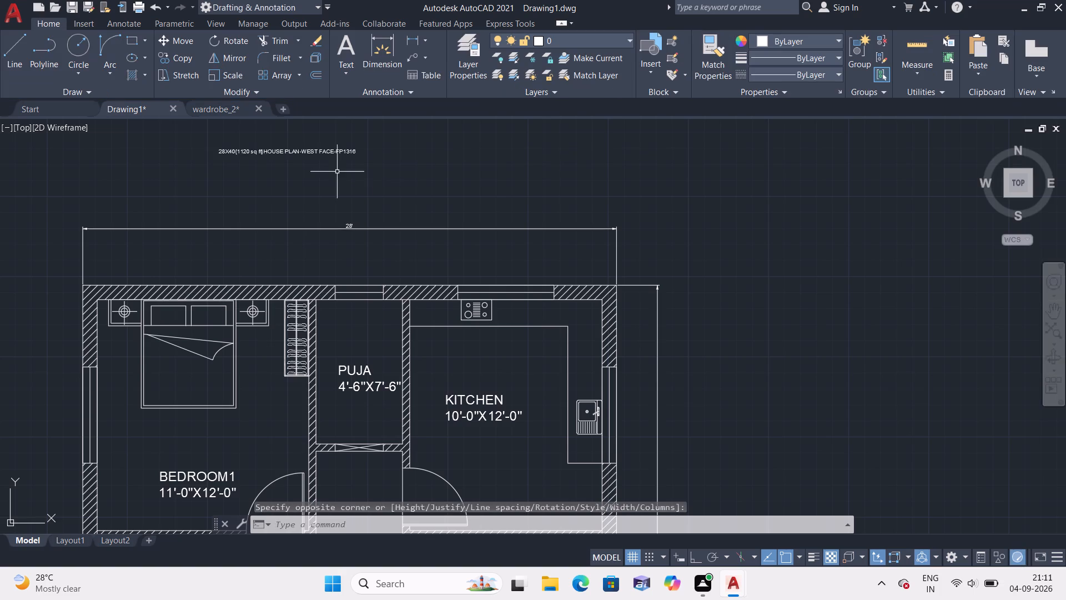
Set the text height of the house plan title to 6".
scroll(324, 159, up, 2)
click(319, 144)
right_click(335, 162)
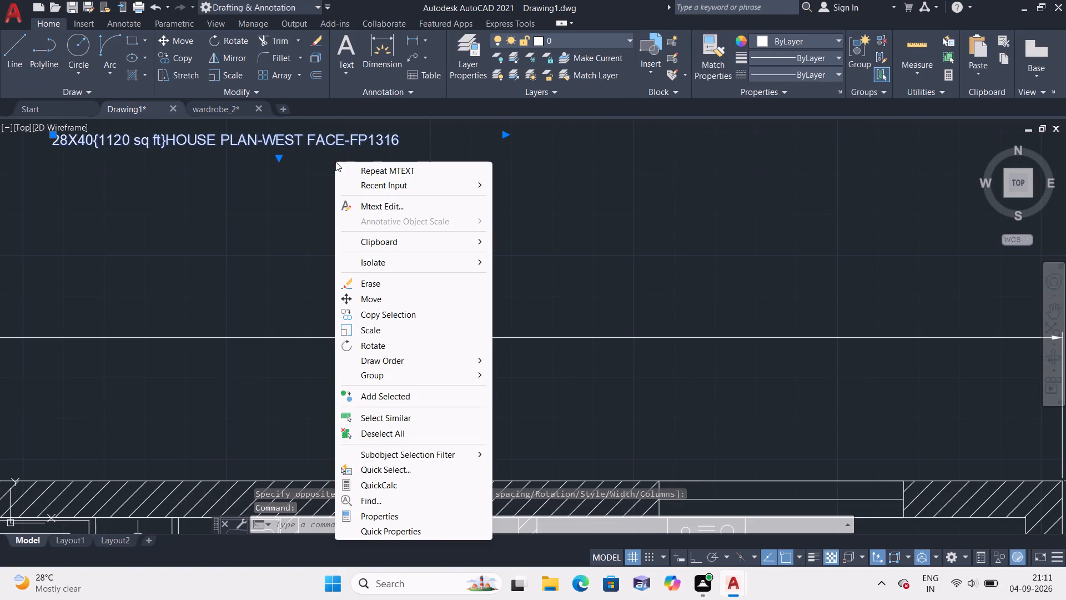
click(409, 509)
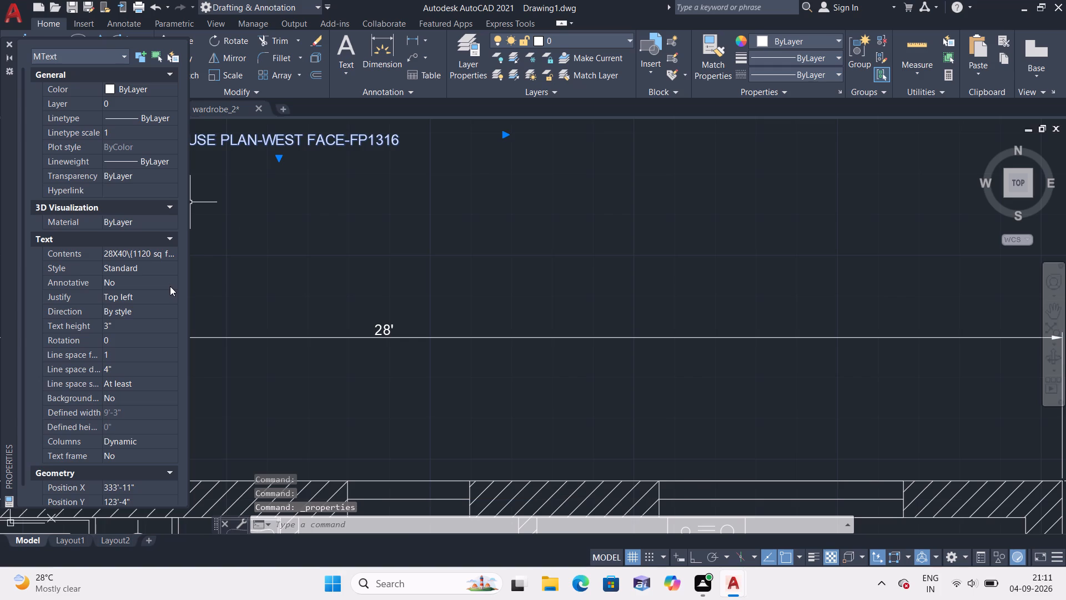
scroll(170, 286, down, 2)
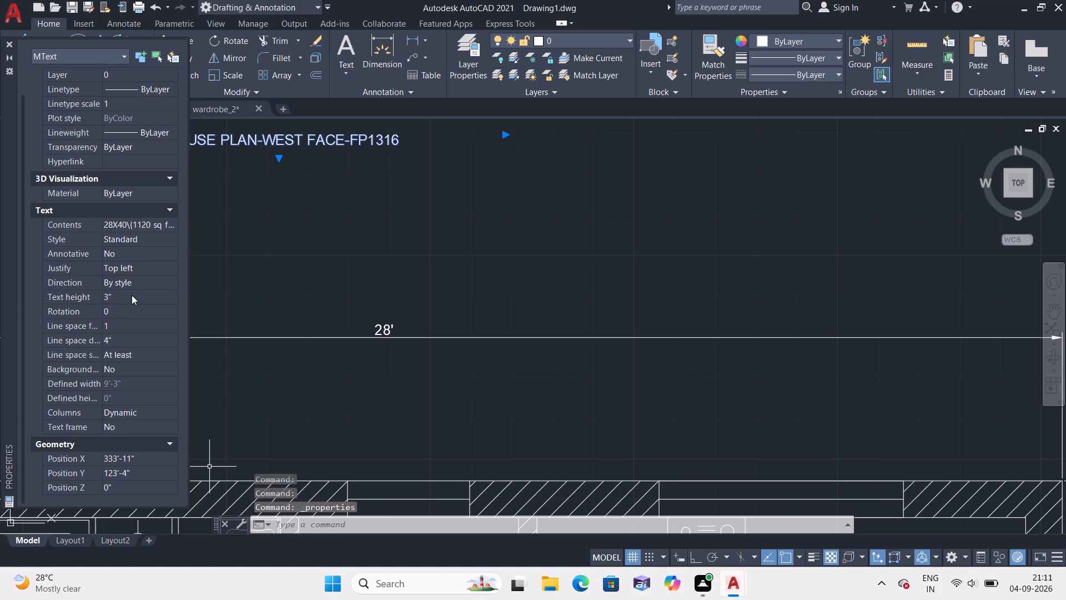
click(132, 291)
key(BackSpace)
text(6")
click(317, 274)
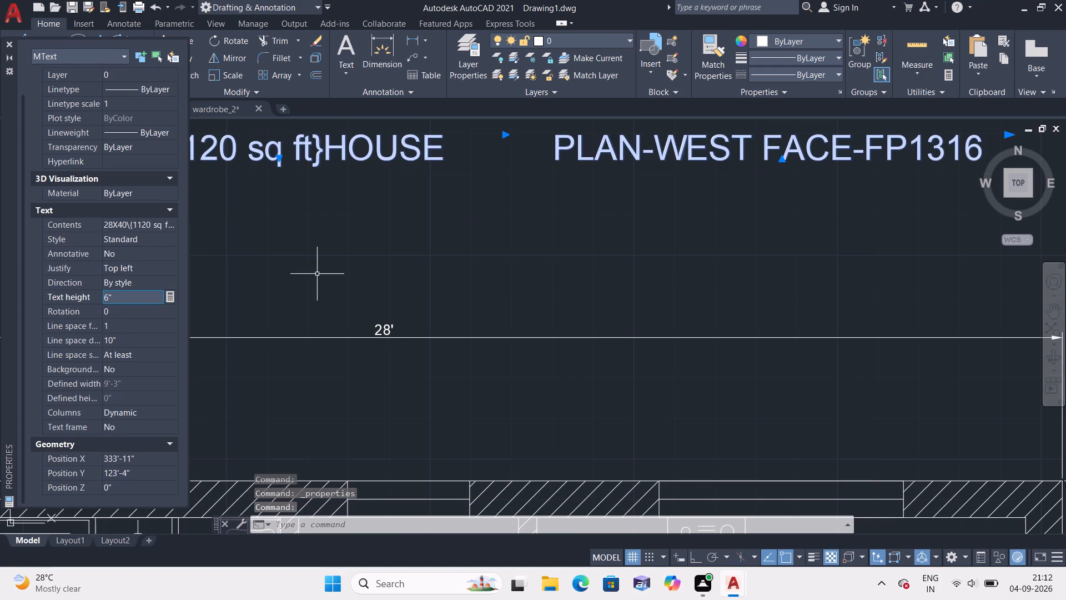
click(9, 43)
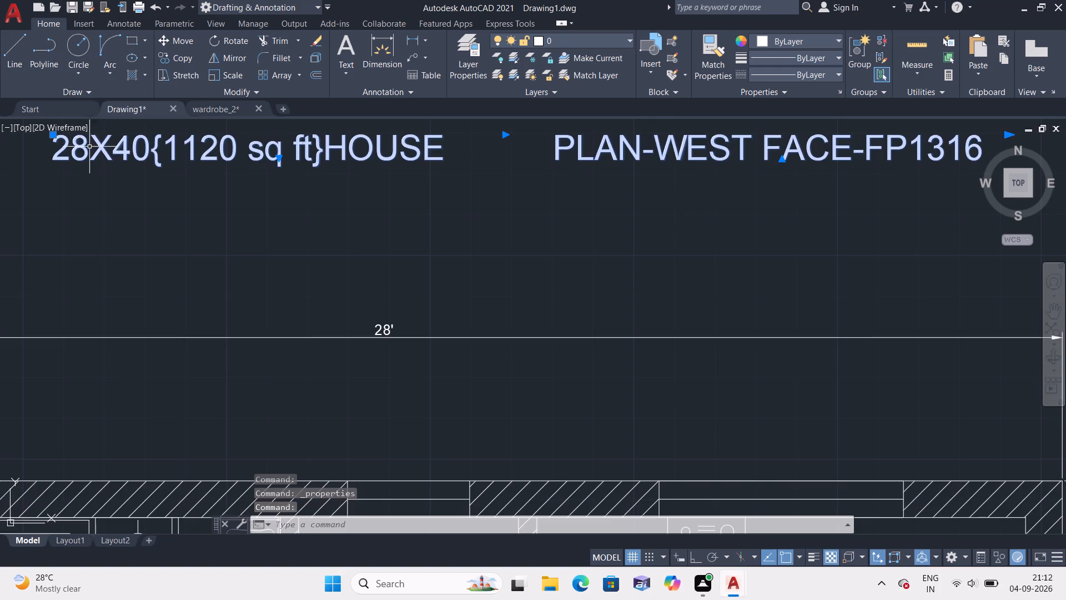
Move the house plan title down closer to the 28' overall width dimension, shifting it slightly toward the bedroom side.
scroll(115, 172, down, 3)
scroll(123, 169, up, 1)
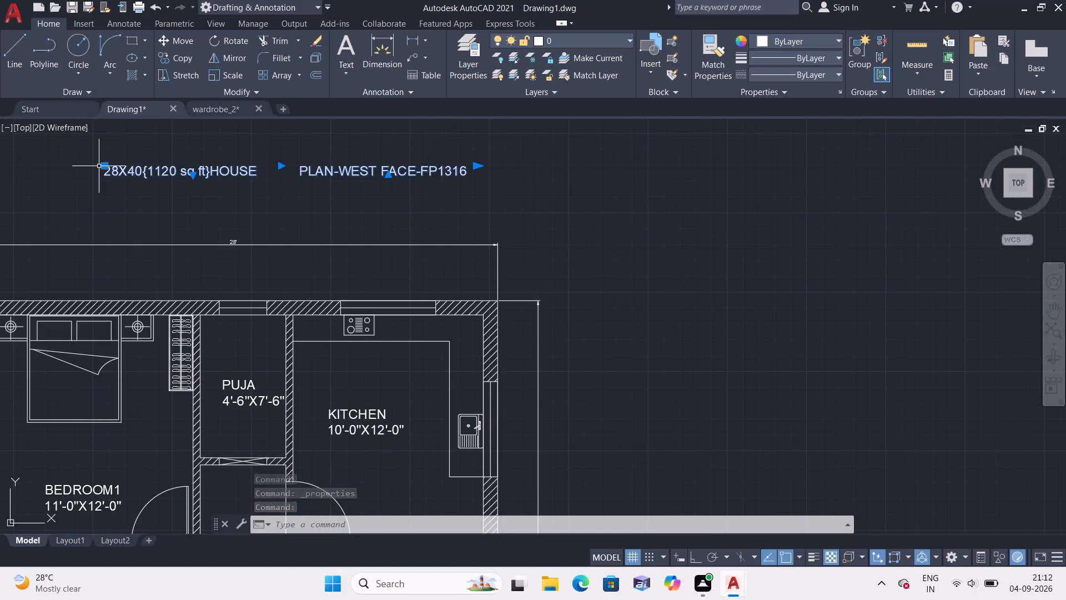
click(104, 162)
click(73, 202)
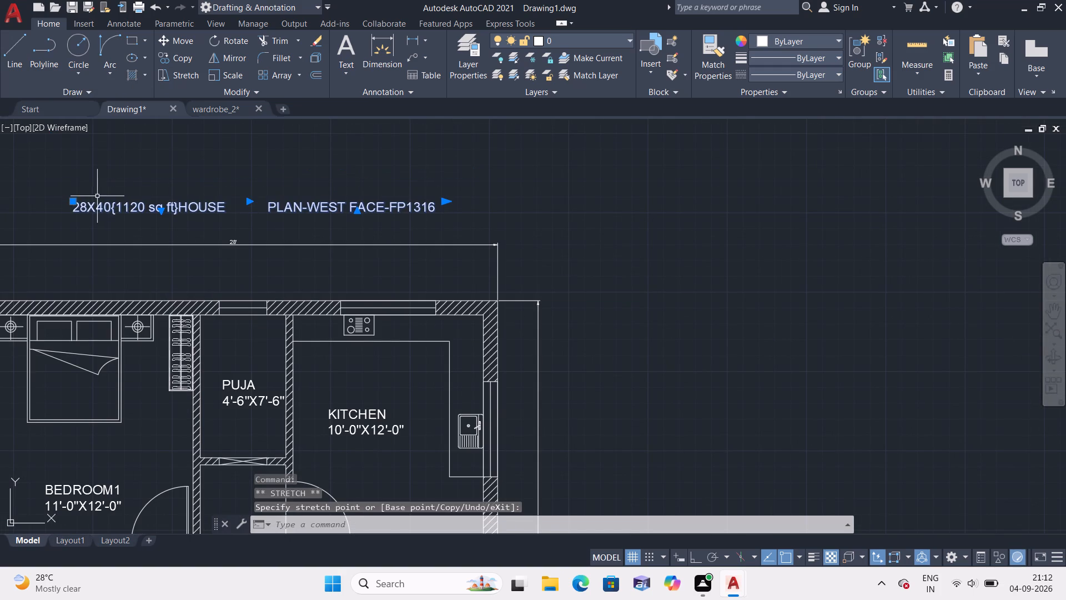
Widen the house plan title's first text column so the whole title fits on one line above the overall width dimension.
click(366, 176)
key(Escape)
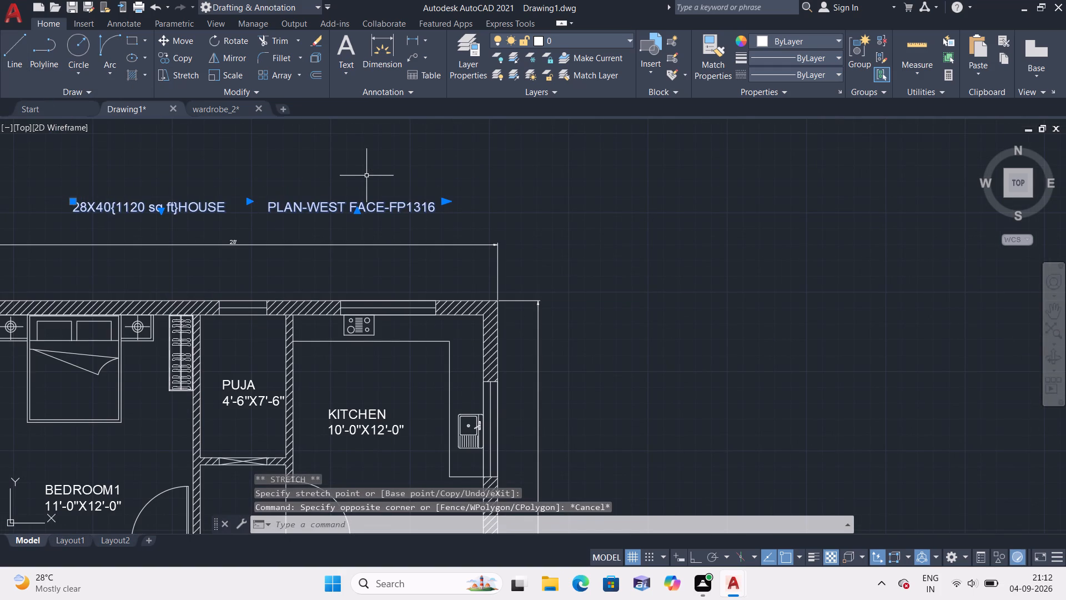
key(Escape)
key(Escape)
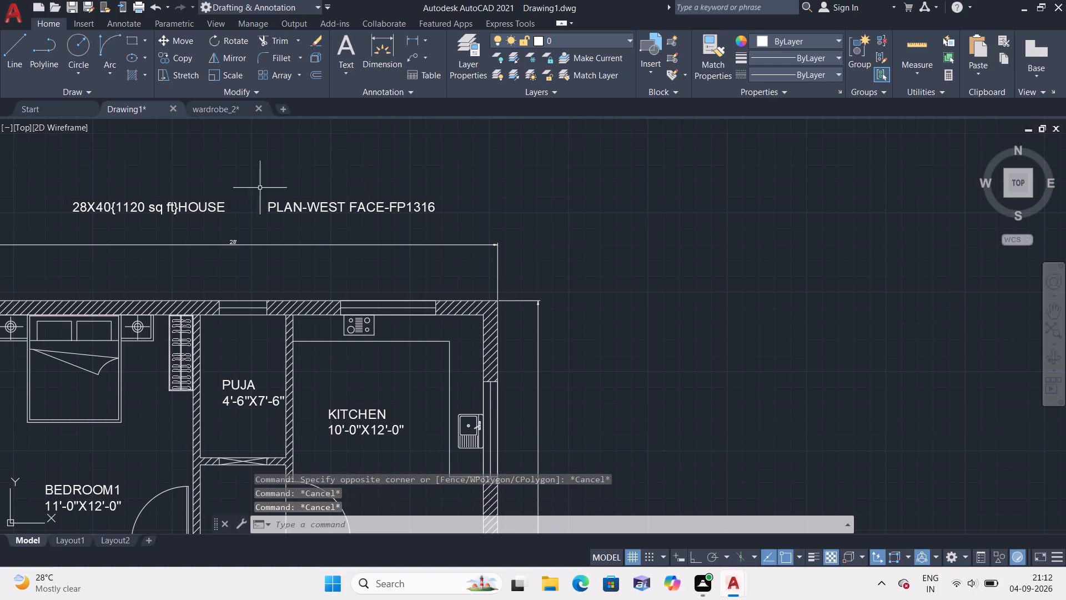
scroll(205, 214, up, 1)
click(202, 205)
middle_click(282, 224)
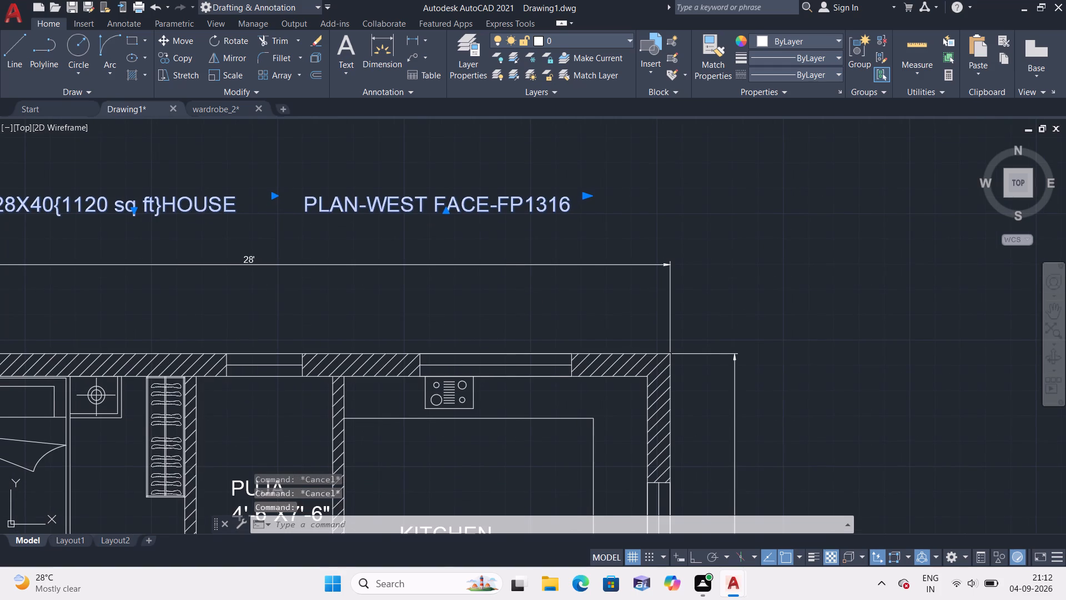
right_click(283, 226)
click(334, 233)
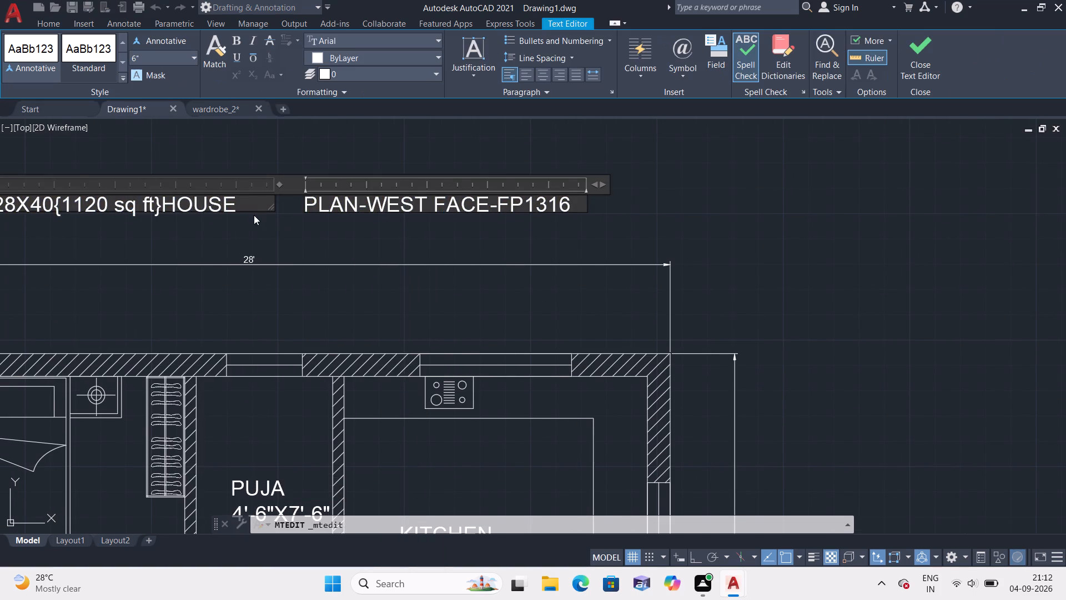
scroll(254, 213, up, 1)
drag(283, 209, 313, 231)
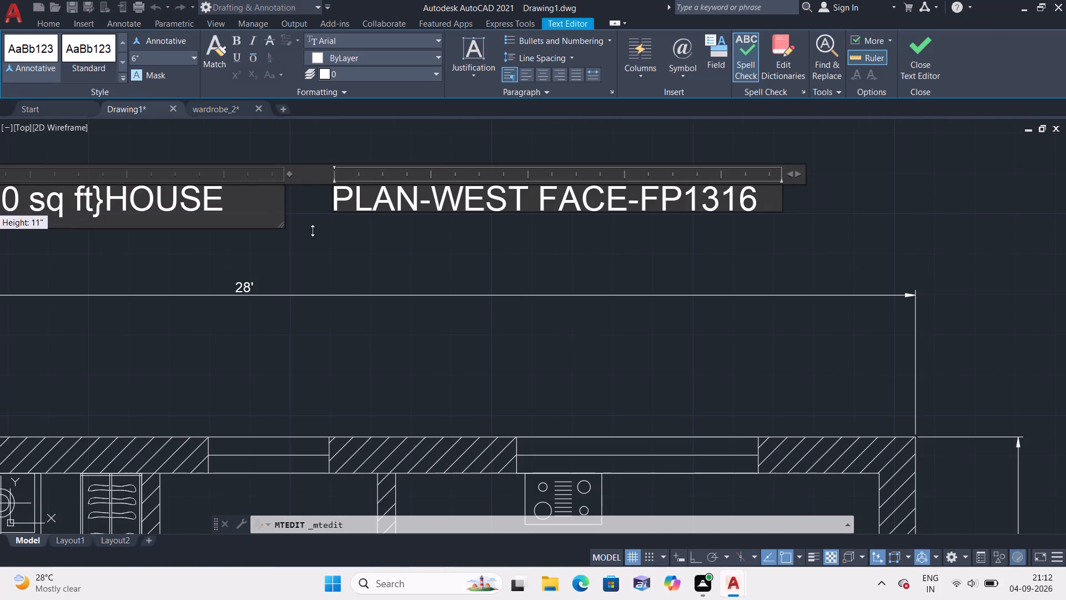
drag(313, 231, 556, 234)
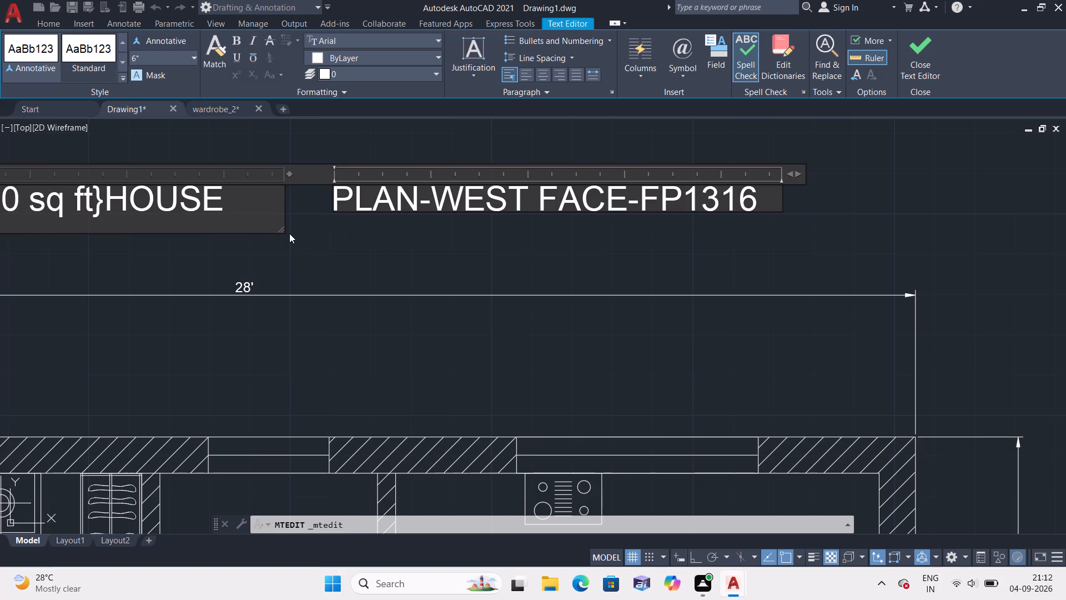
drag(283, 233, 329, 232)
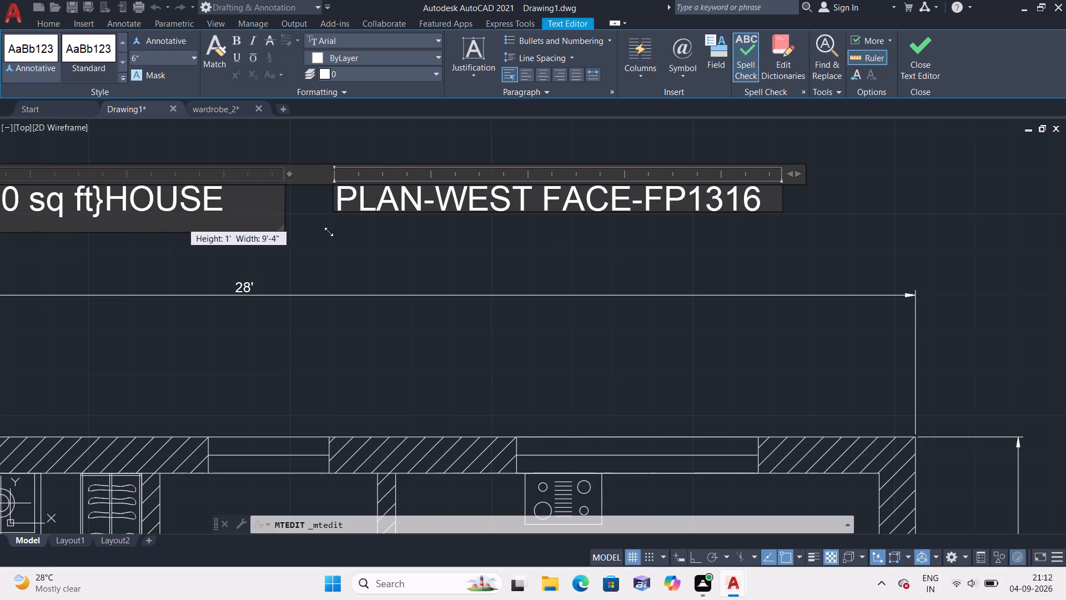
drag(329, 232, 763, 218)
click(763, 218)
scroll(760, 219, down, 2)
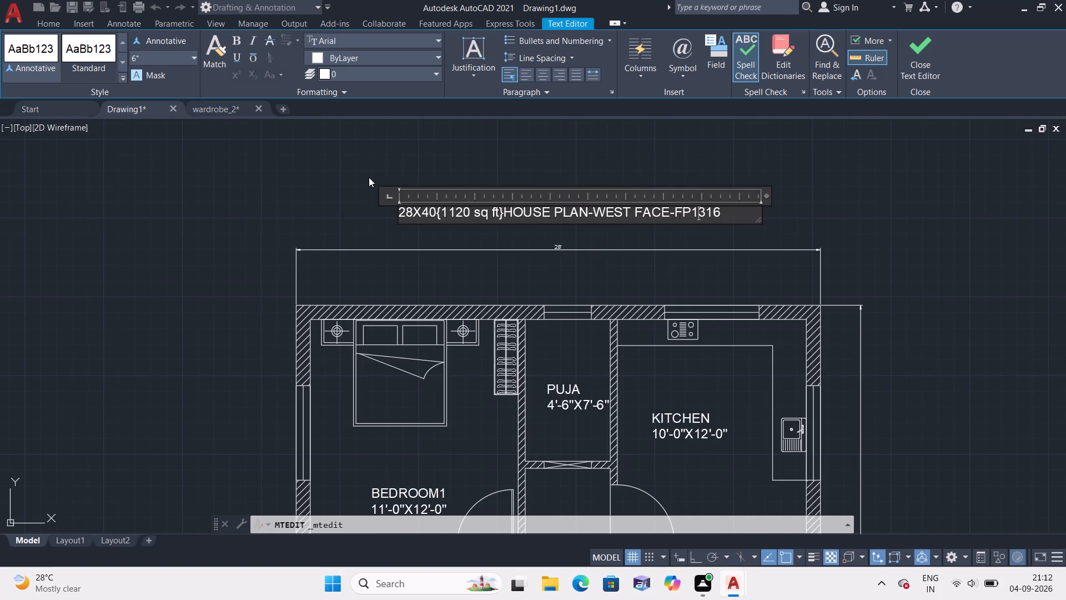
click(350, 168)
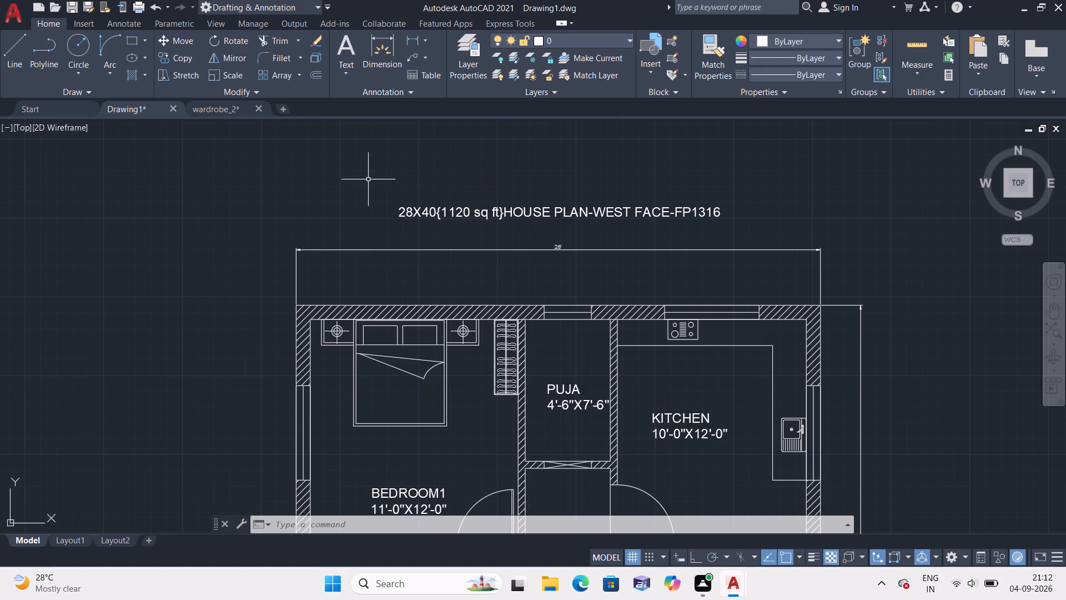
Save the drawing in the Downloads folder under the file name 4-9-26 {1}.
middle_click(360, 181)
scroll(360, 181, down, 1)
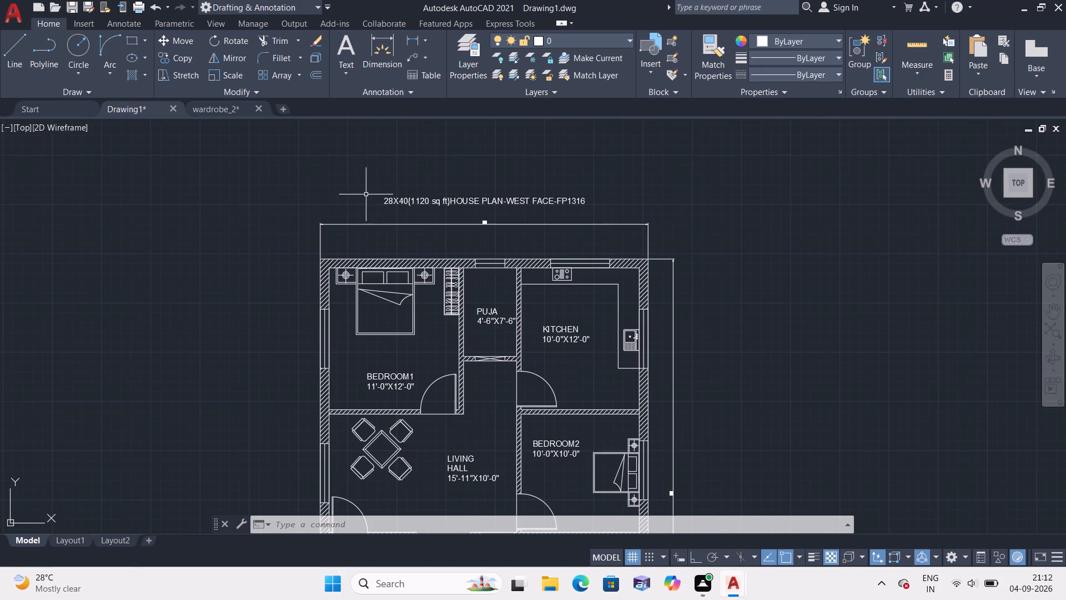
middle_drag(358, 224, 341, 195)
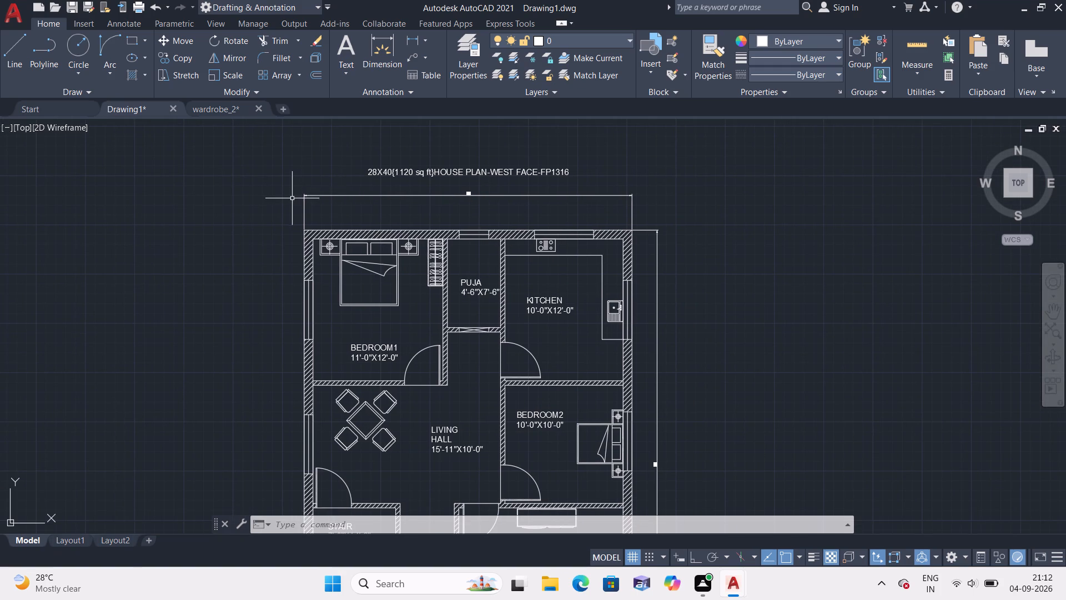
scroll(292, 197, down, 1)
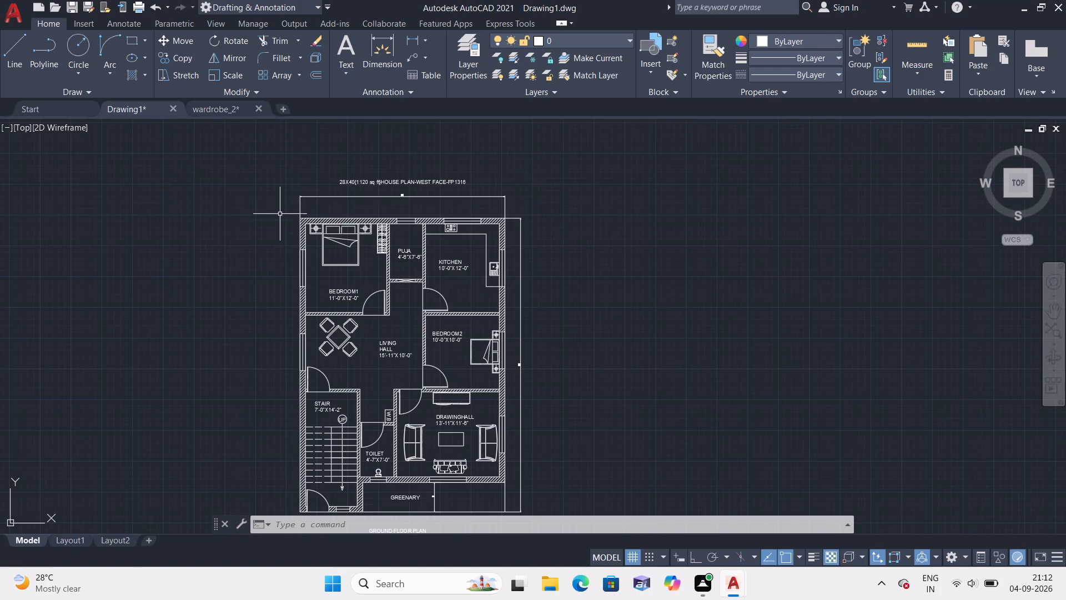
middle_click(280, 214)
scroll(278, 210, down, 1)
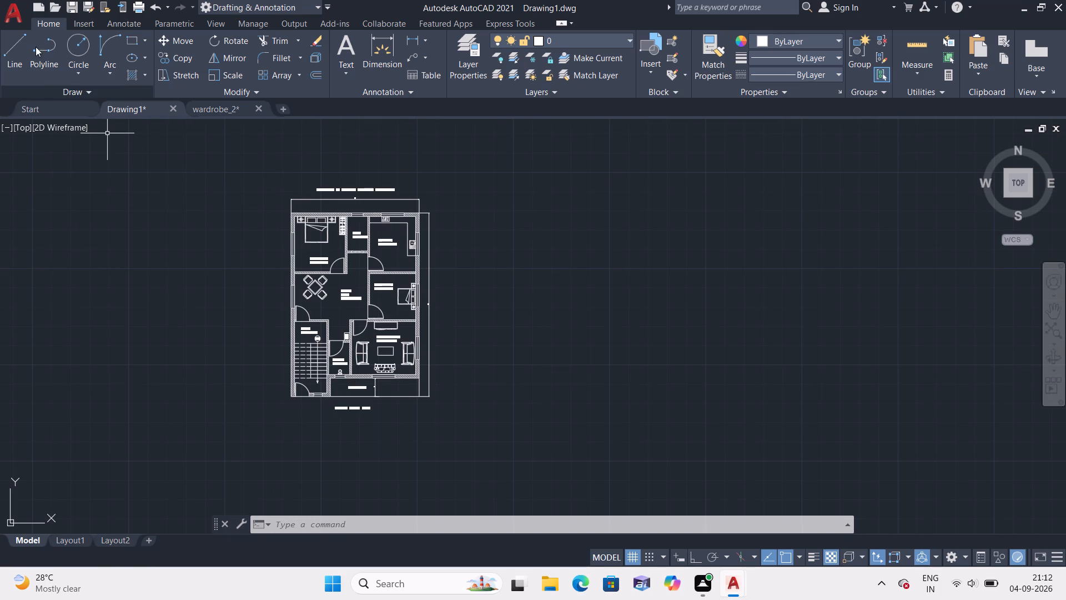
click(18, 22)
click(64, 149)
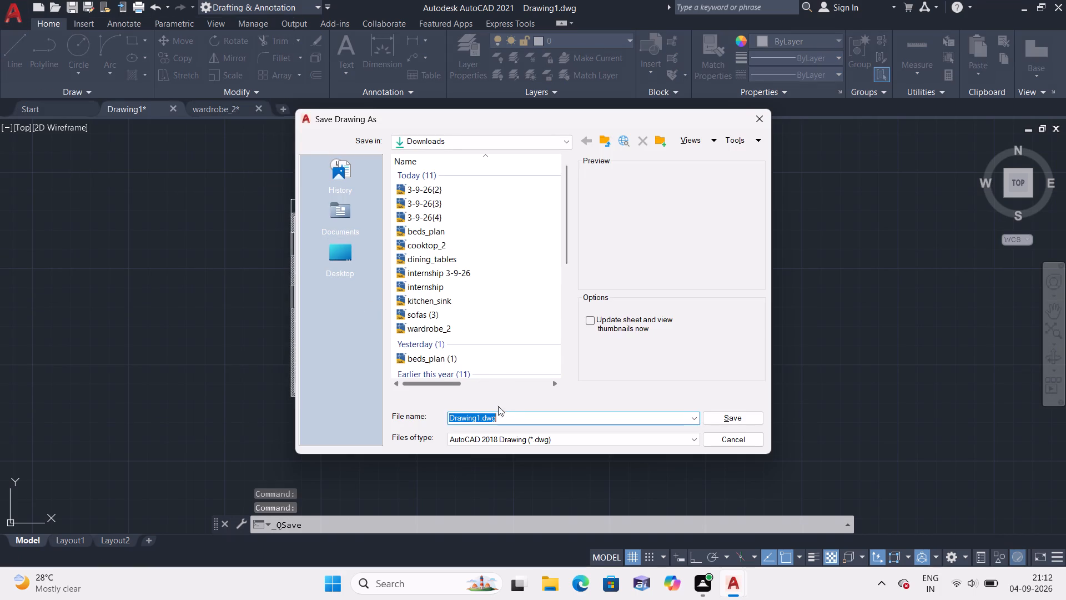
click(504, 414)
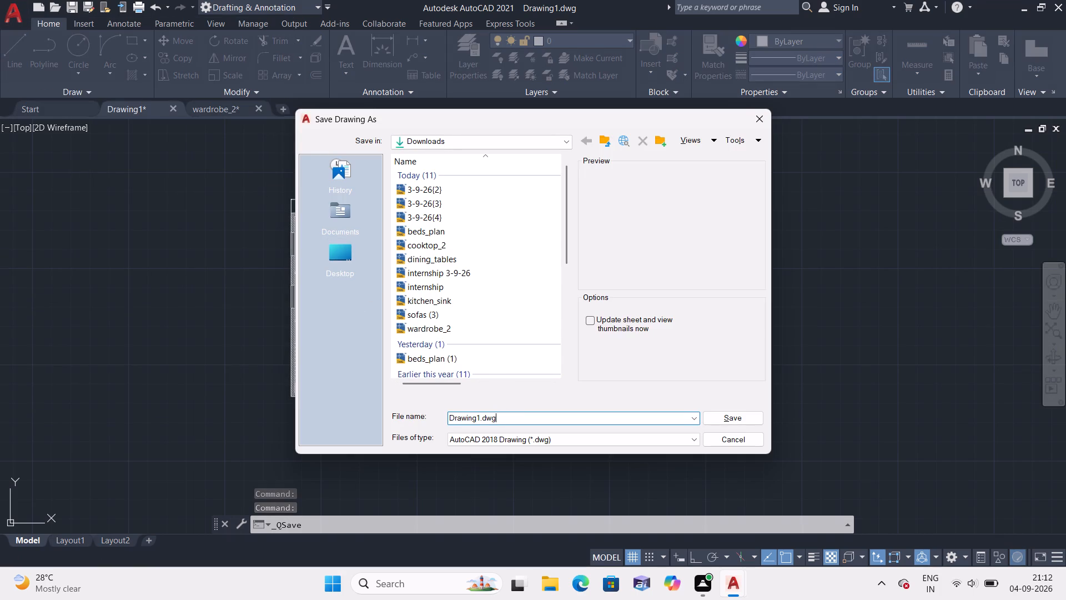
key(BackSpace)
key(BackSpace)
key(BackSpace)
key(BackSpace)
key(BackSpace)
key(BackSpace)
key(BackSpace)
key(BackSpace)
key(BackSpace)
key(BackSpace)
key(BackSpace)
key(BackSpace)
key(BackSpace)
key(BackSpace)
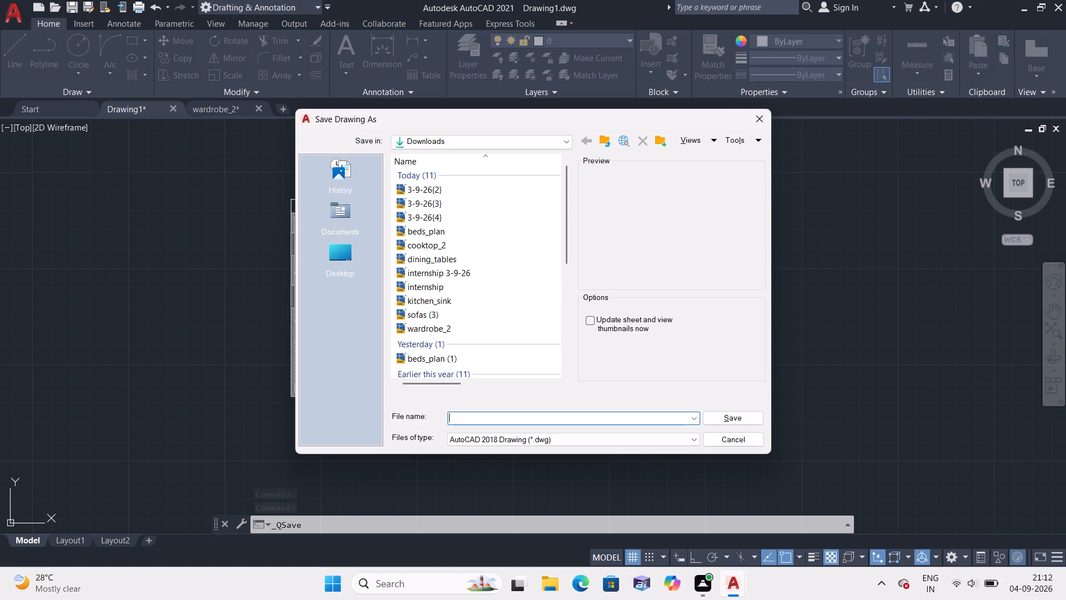
text(4-9-26)
key(space)
key(shift+braceleft)
text(1})
scroll(0, 13, down, 1)
click(752, 417)
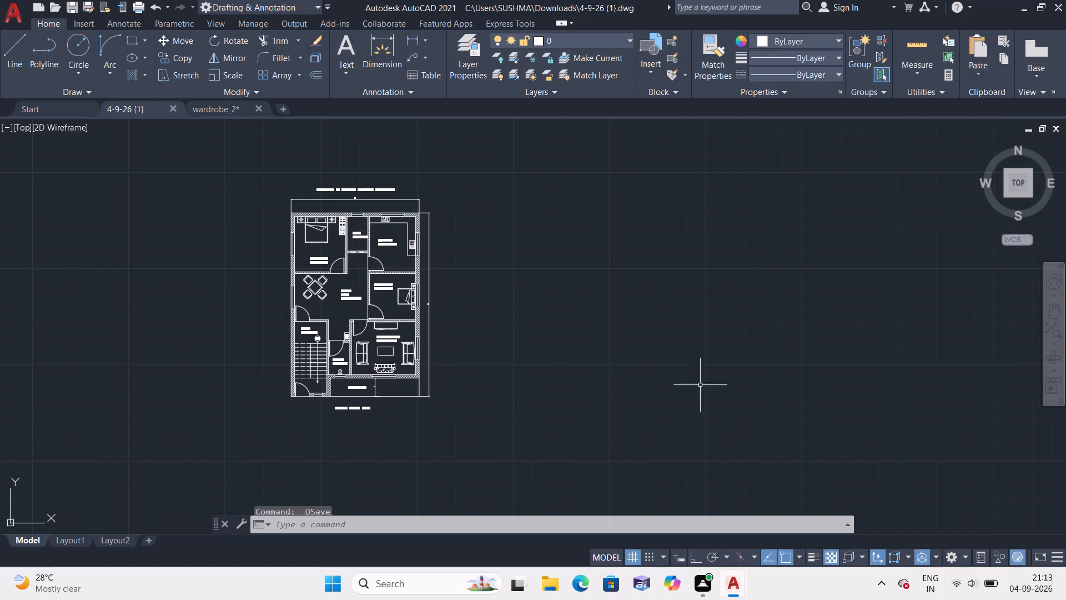
Start a single-sheet plot of the model and choose DWG To PDF.pc3 as the plotter.
scroll(200, 201, down, 1)
scroll(514, 227, down, 2)
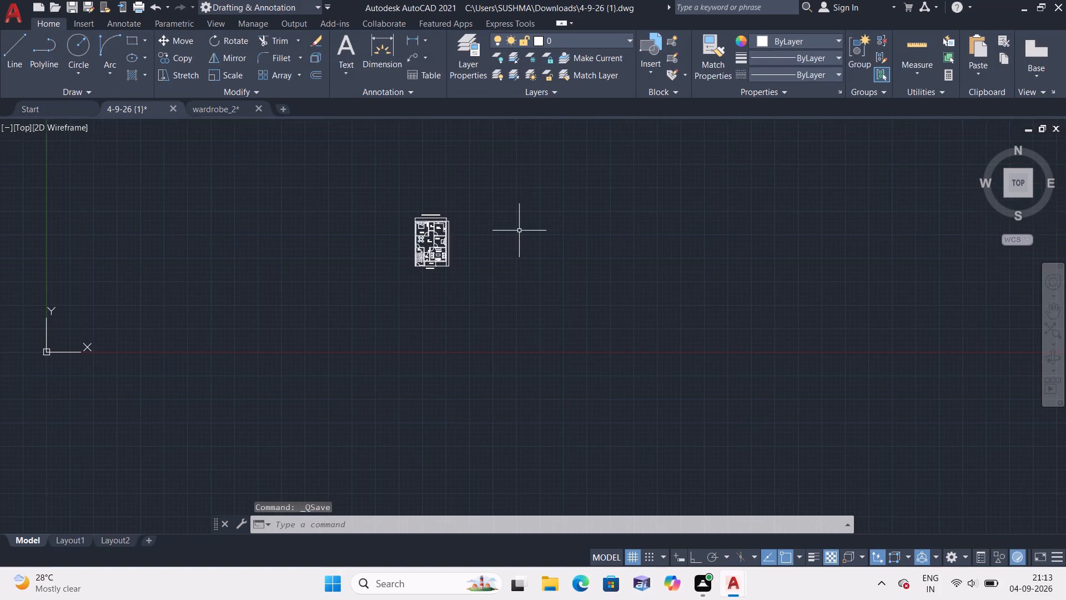
scroll(404, 318, up, 2)
middle_drag(393, 236, 292, 397)
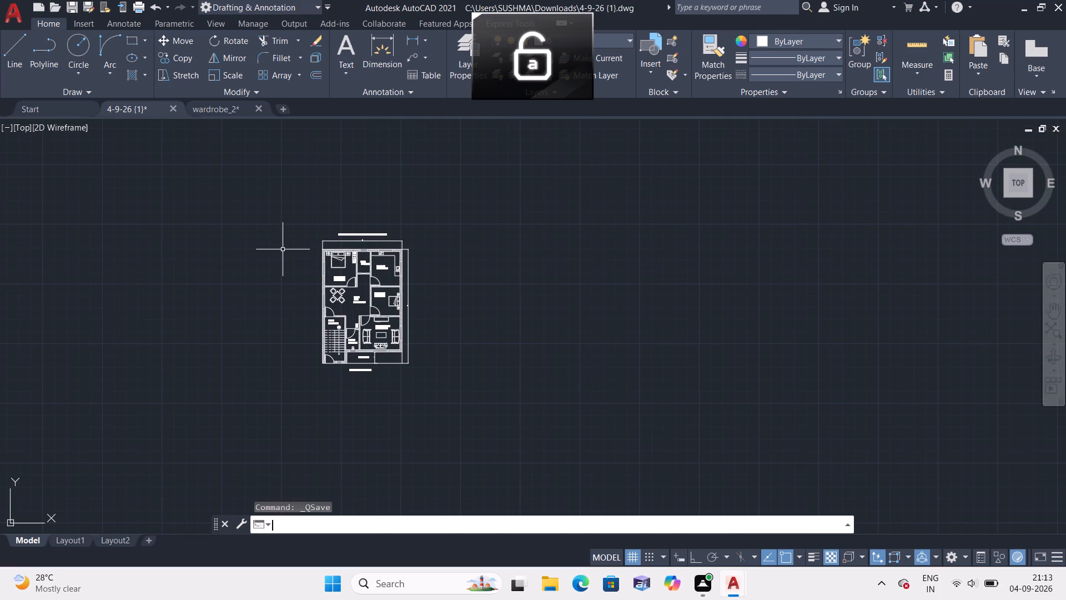
key(p)
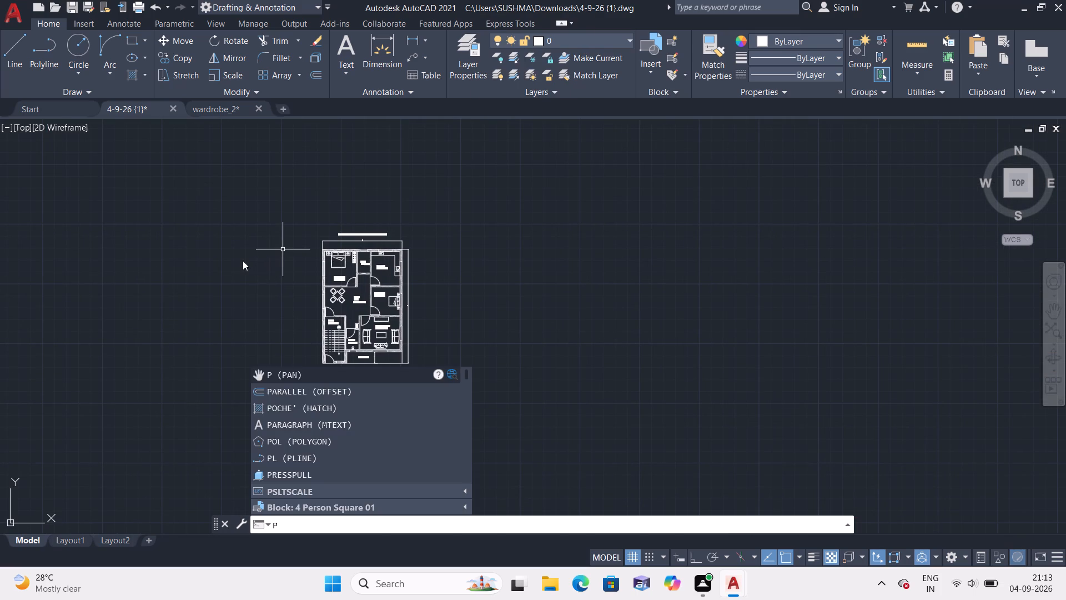
key(BackSpace)
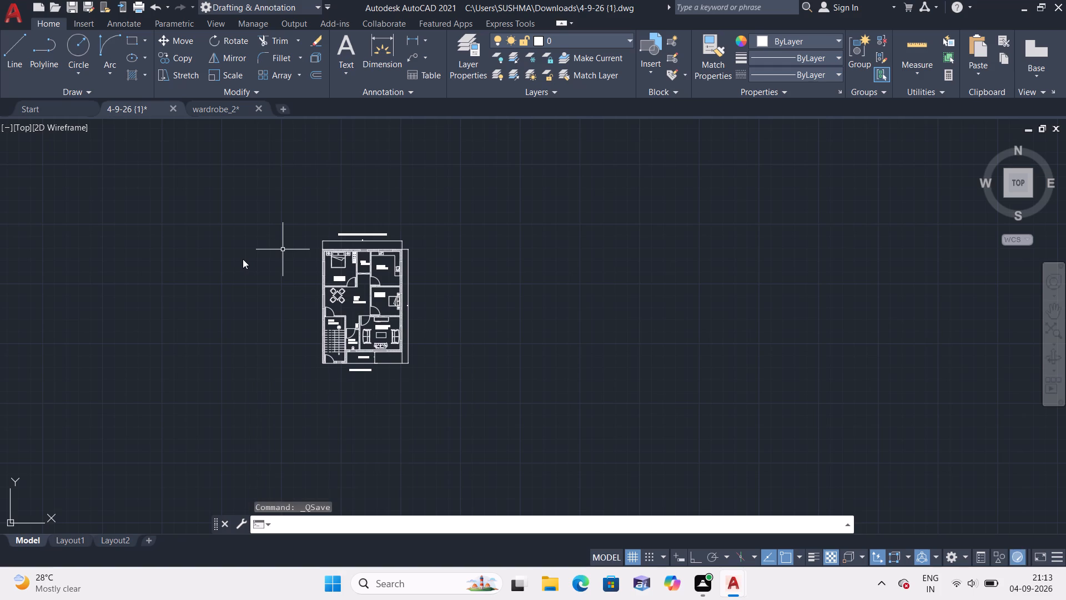
key(ctrl+p)
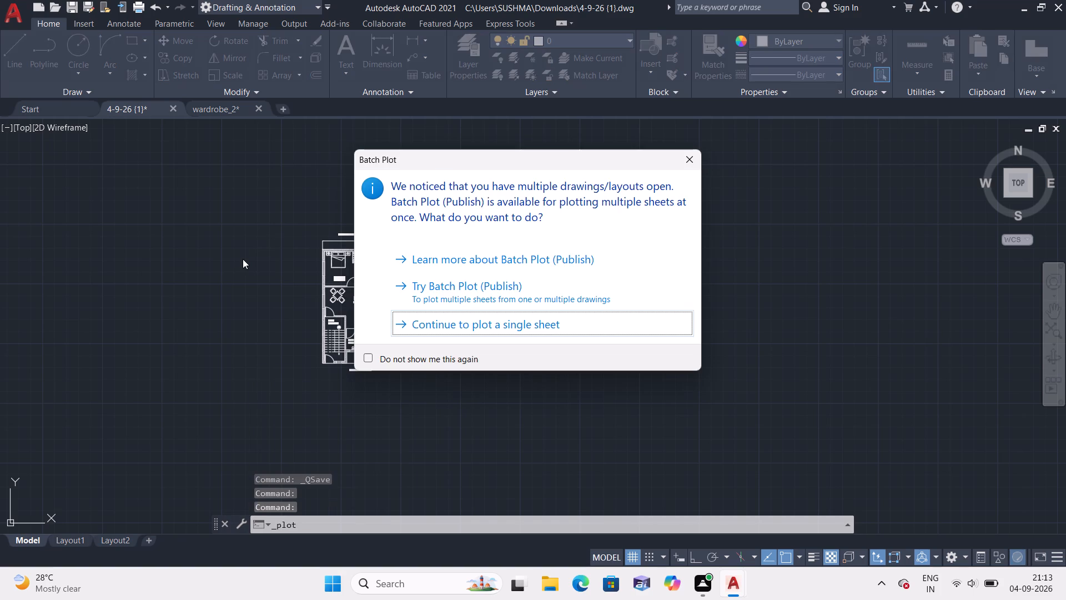
click(690, 157)
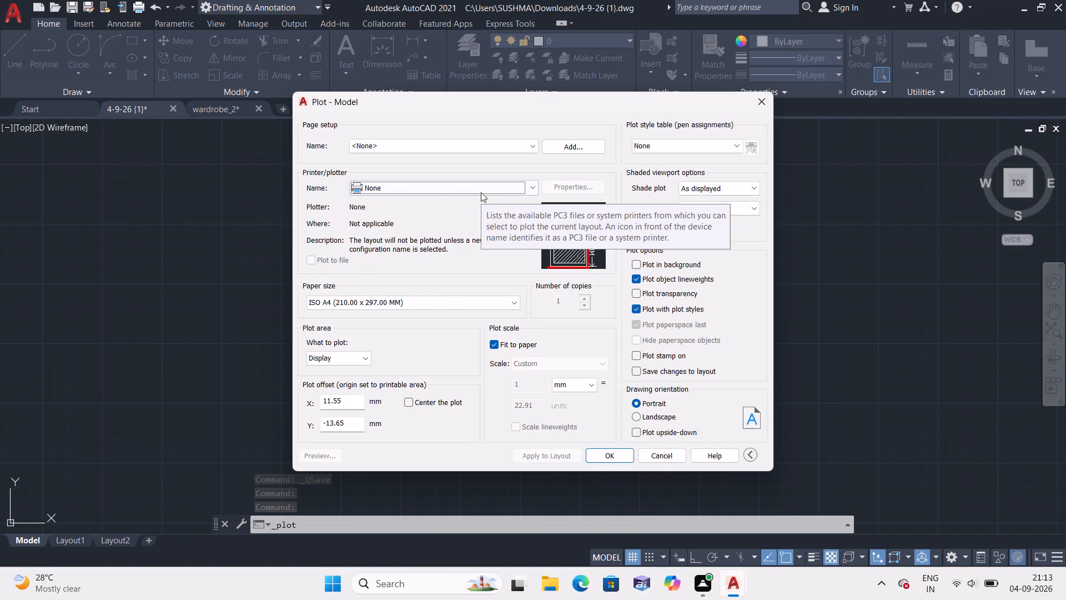
click(481, 190)
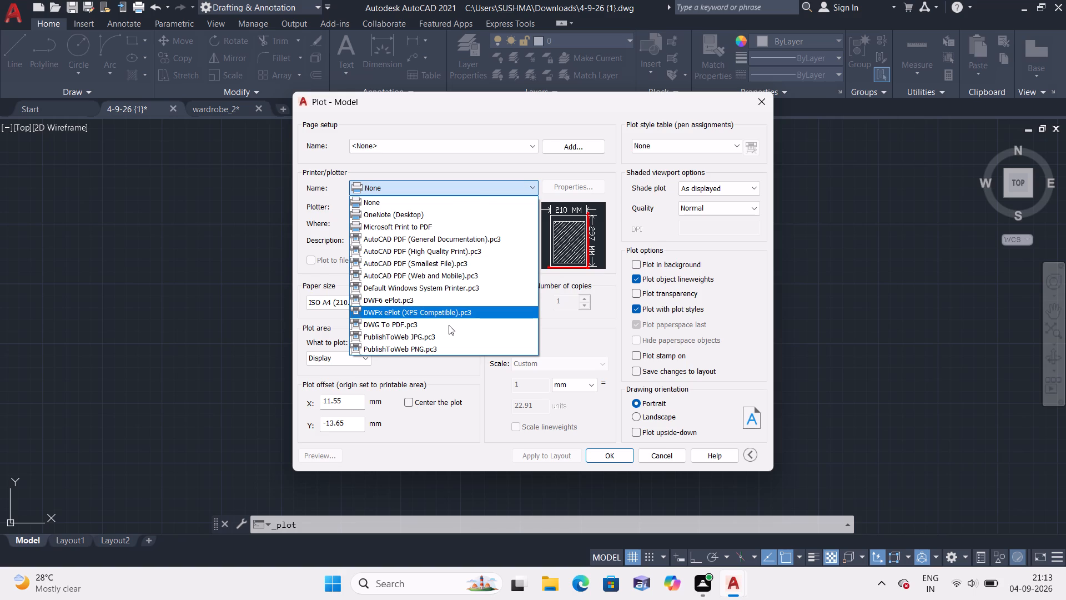
click(449, 325)
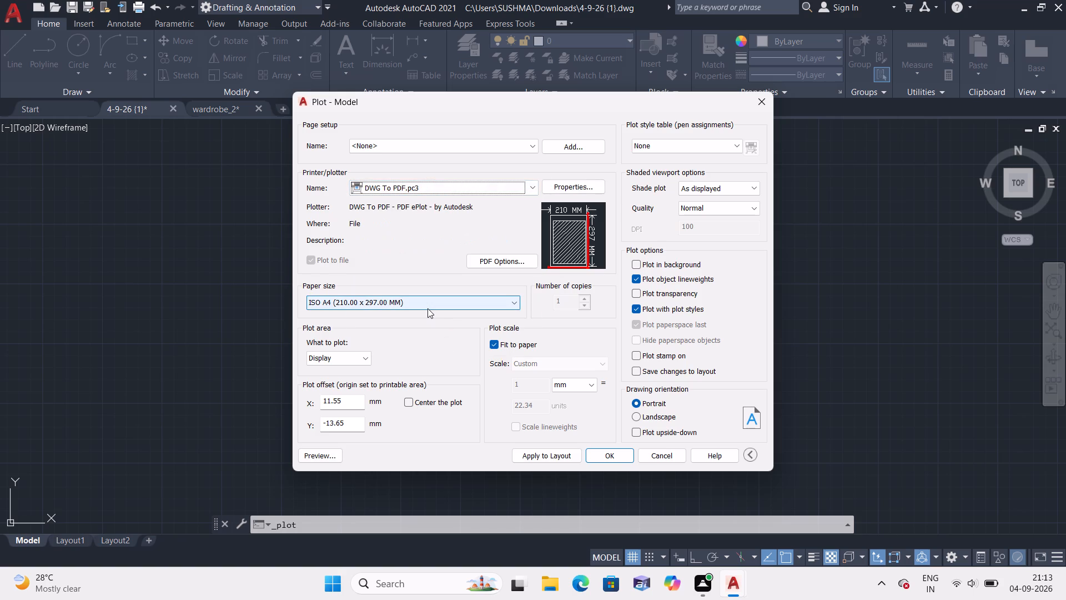
Set the plot area to a window enclosing the whole floor plan with its dimensions and both titles.
click(350, 354)
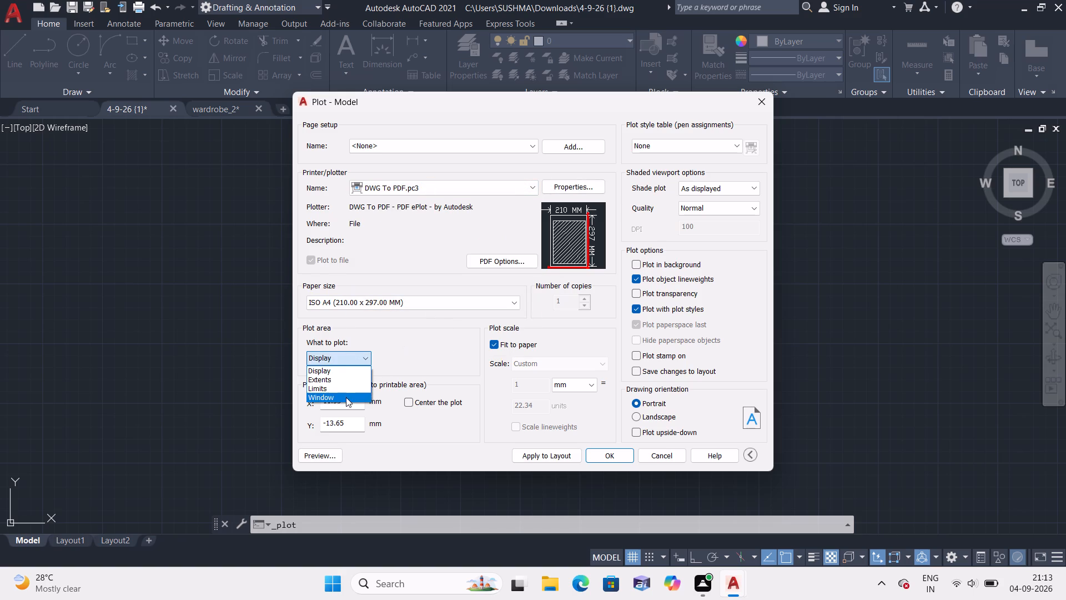
click(346, 397)
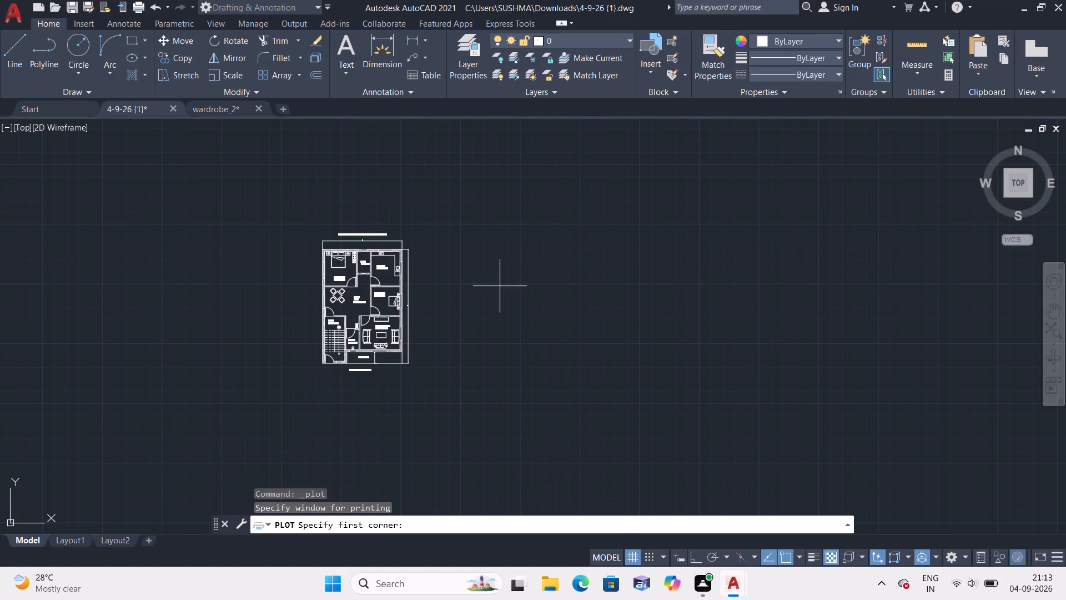
click(305, 222)
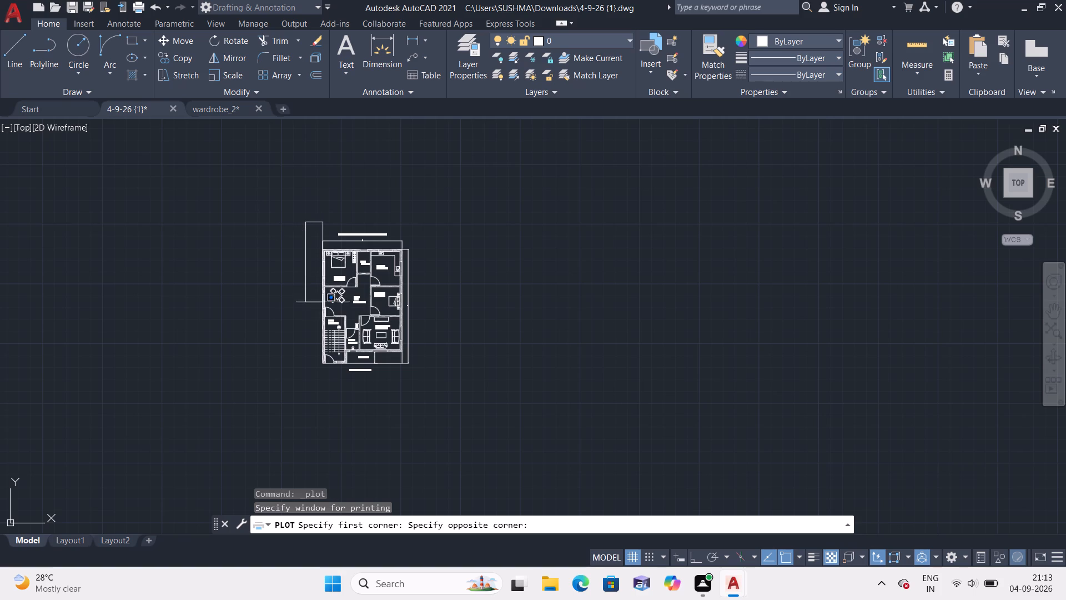
click(430, 388)
scroll(628, 36, down, 1)
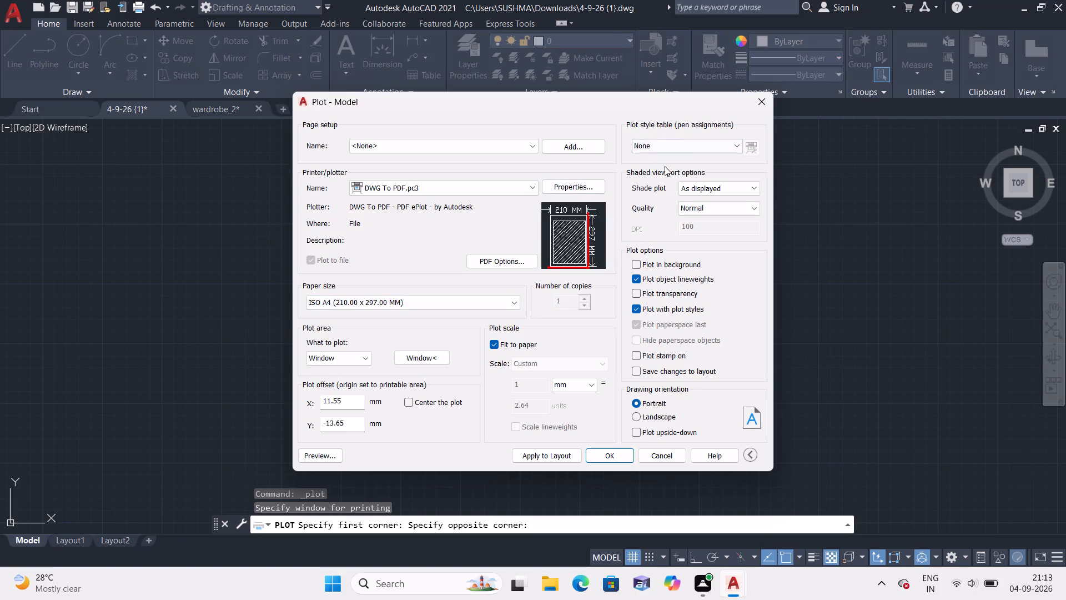
Assign the acad.ctb plot style table to all layouts and center the plot on the paper.
click(671, 148)
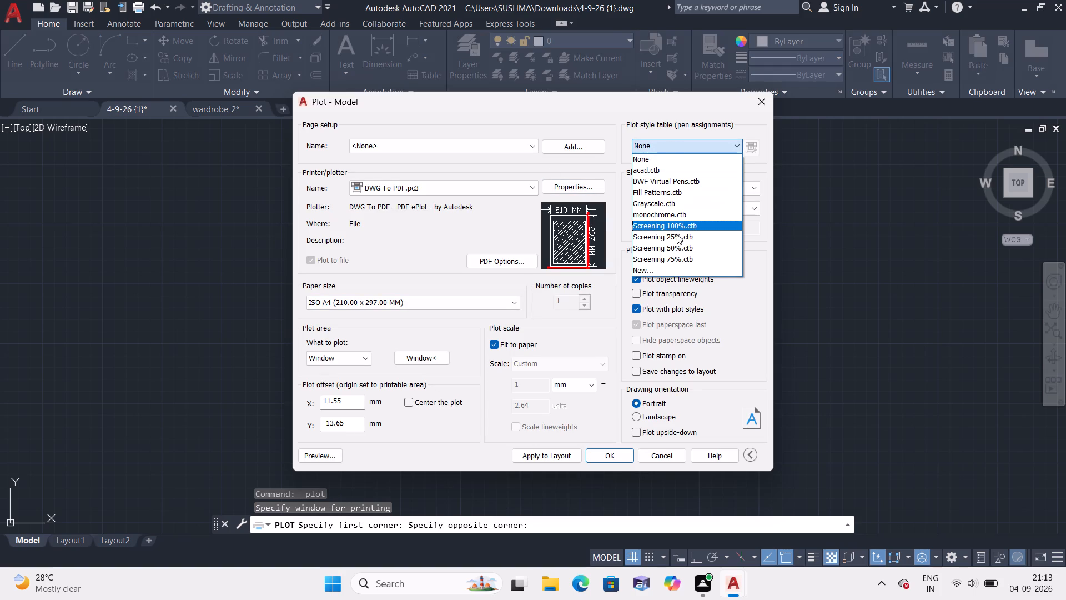
click(663, 169)
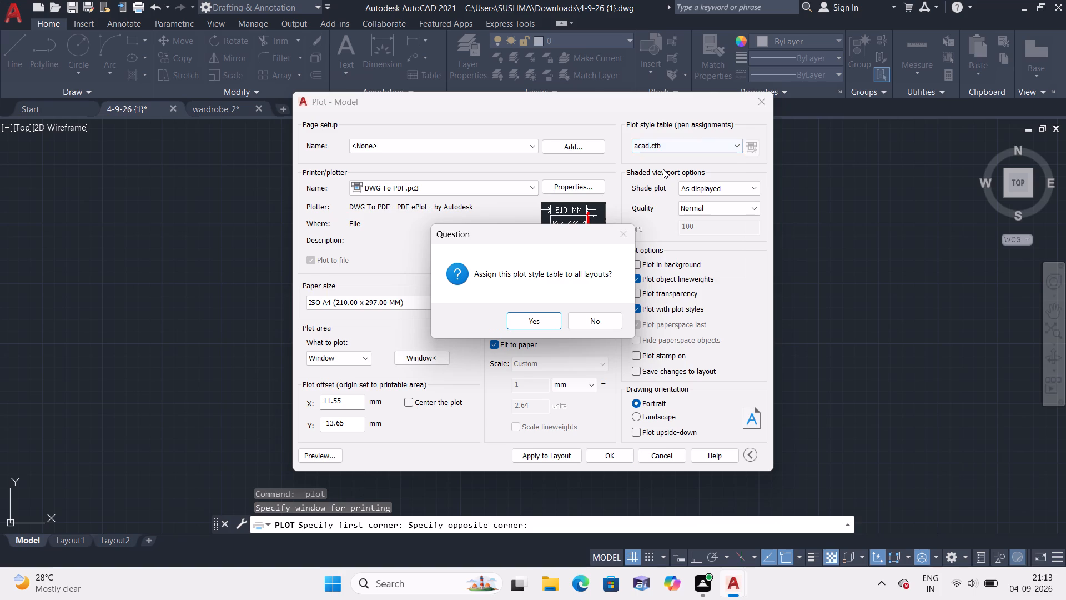
click(539, 316)
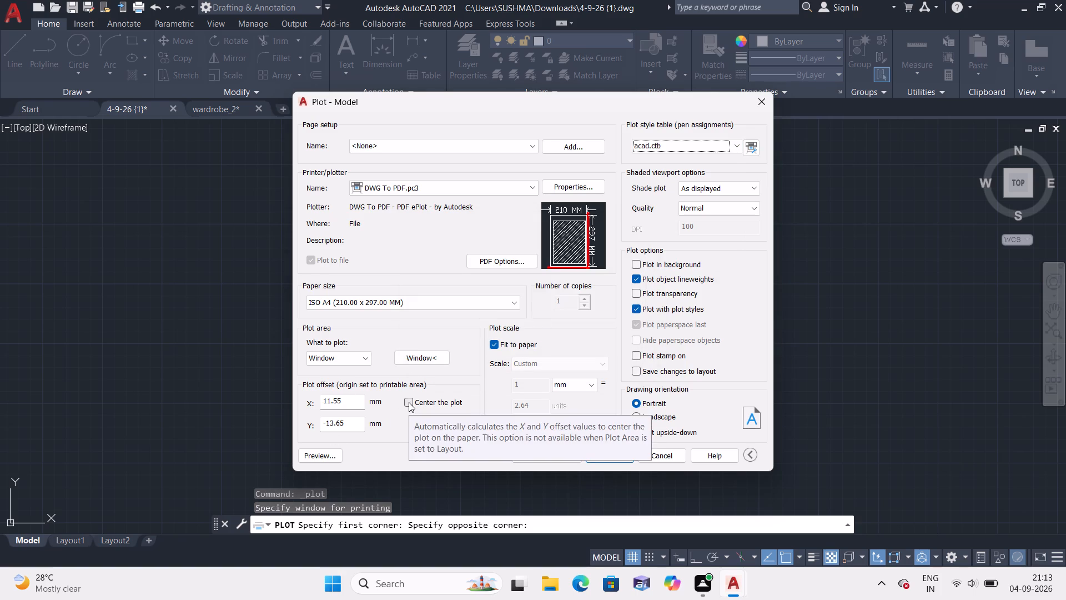
click(409, 402)
Preview the plot and examine the whole floor plan, its room labels, furniture and titles on the sheet.
click(335, 458)
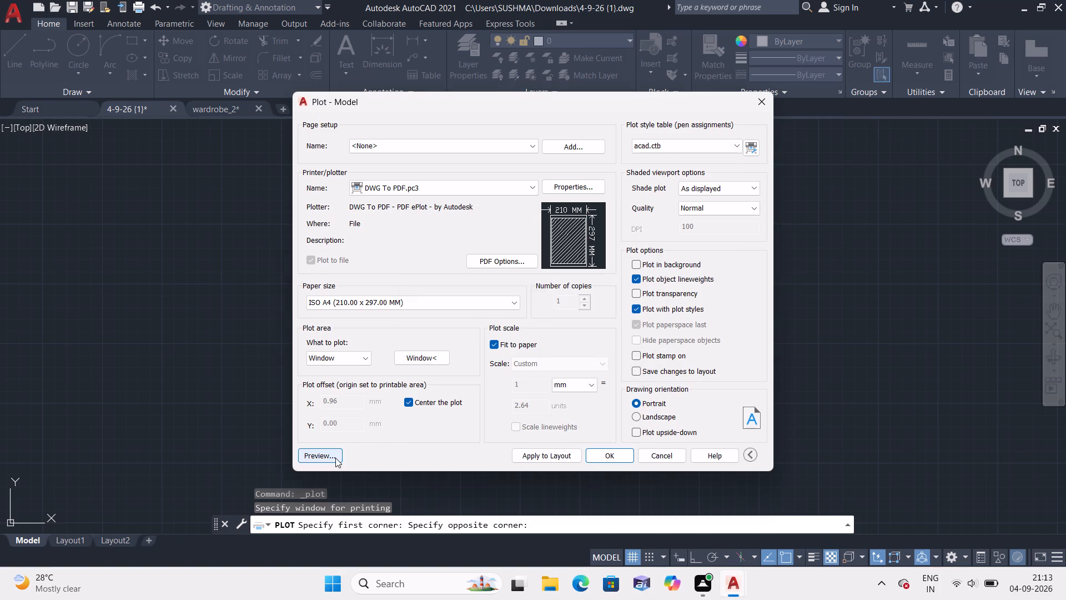
middle_drag(326, 388, 201, 333)
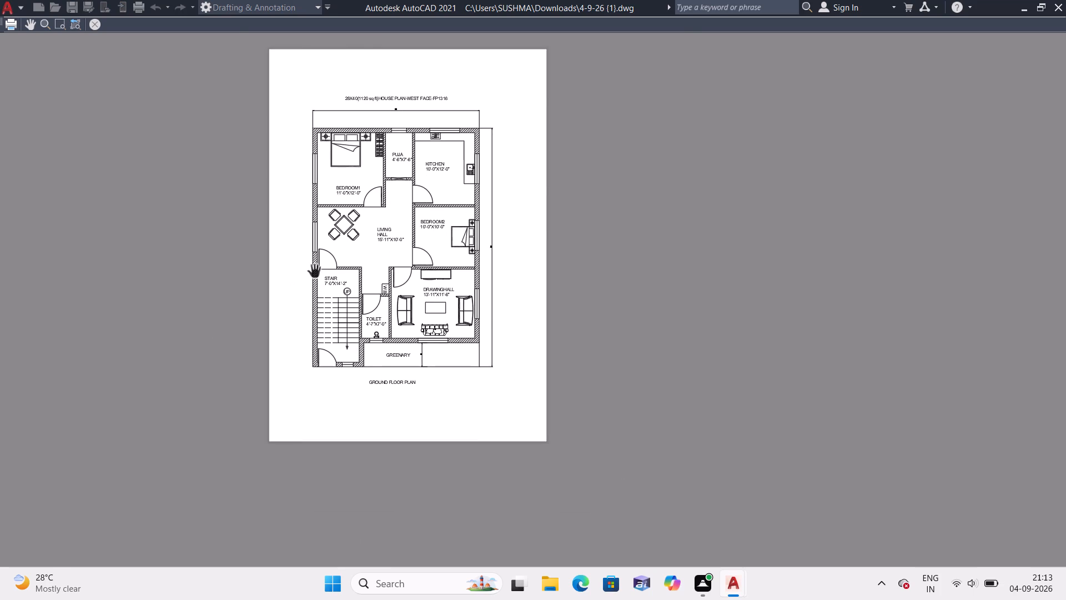
scroll(314, 271, up, 1)
middle_drag(275, 273, 236, 467)
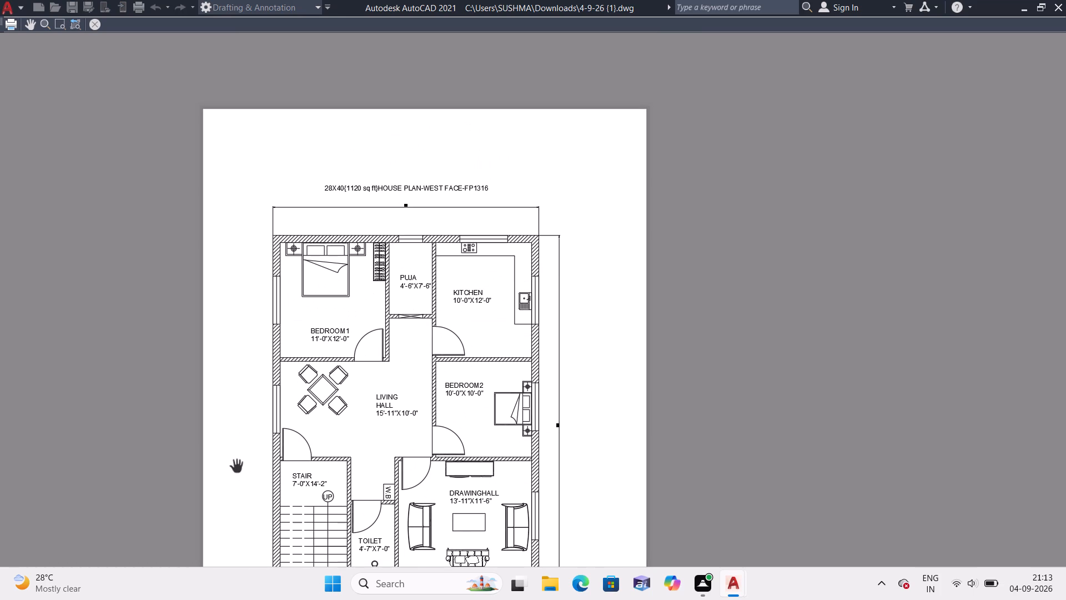
middle_drag(236, 467, 237, 437)
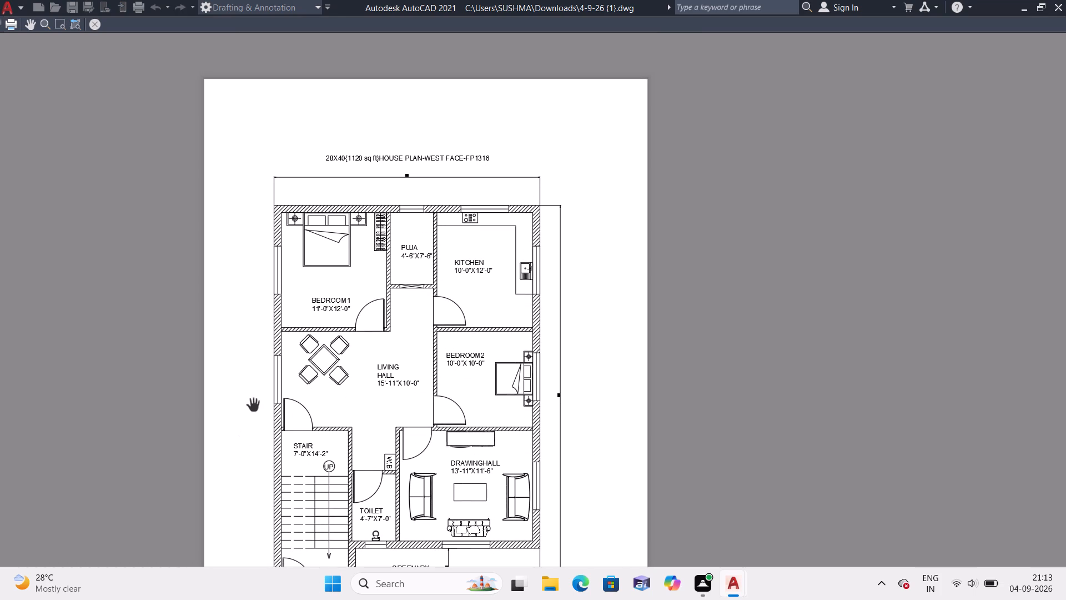
middle_drag(253, 406, 243, 264)
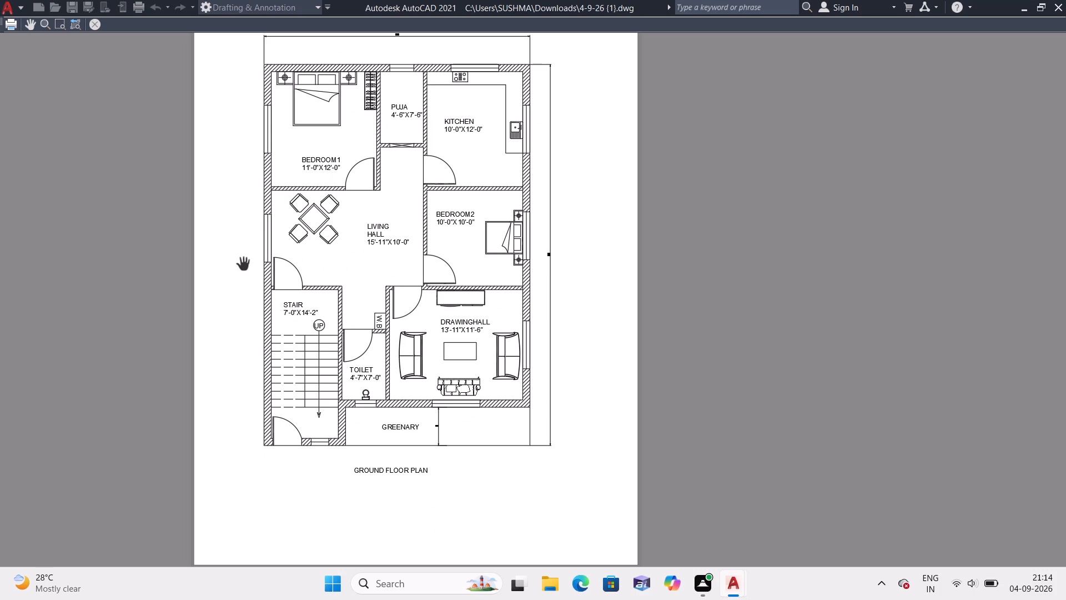
right_click(672, 203)
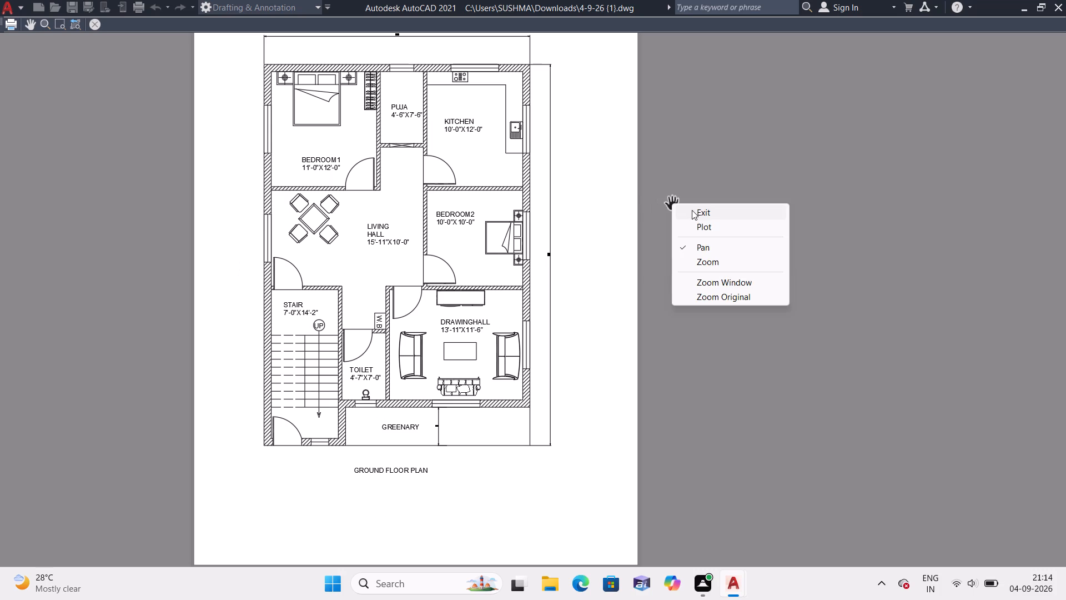
click(692, 209)
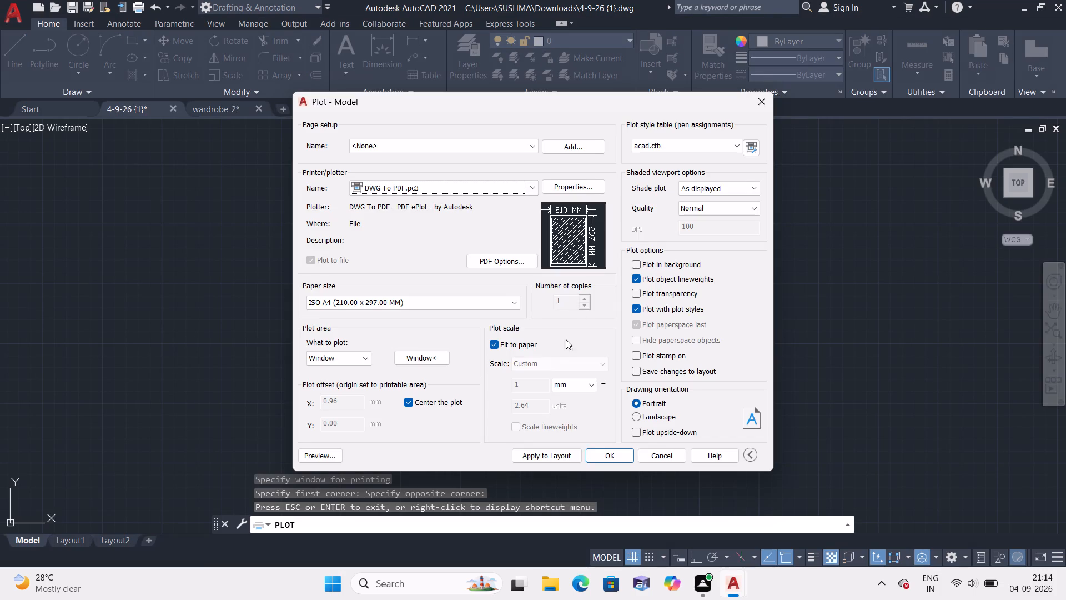
Apply the plot settings to the layout, plot to a PDF named 4-9-26 {1} in Documents, and close the PDF after viewing it.
click(565, 458)
click(599, 454)
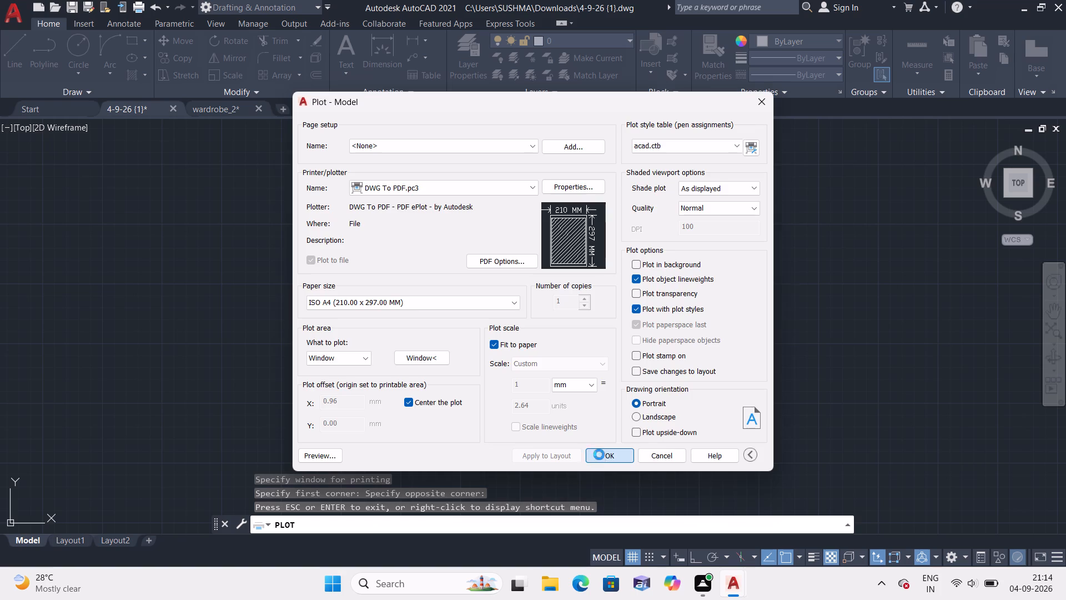
click(535, 422)
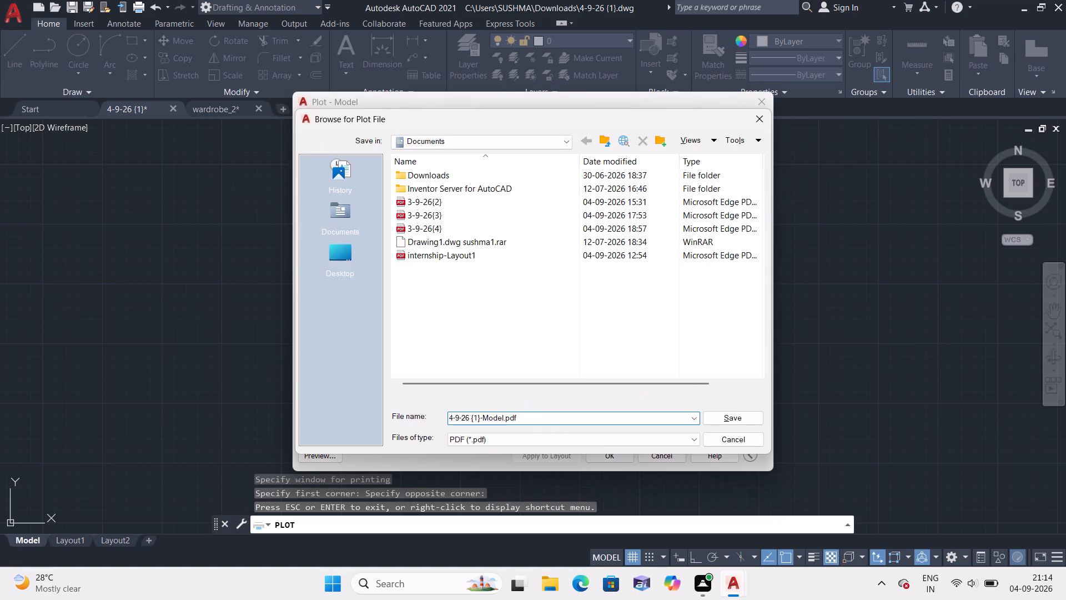
key(BackSpace)
key(BackSpace)
key(BackSpace)
key(BackSpace)
key(BackSpace)
key(BackSpace)
key(BackSpace)
key(BackSpace)
key(BackSpace)
key(BackSpace)
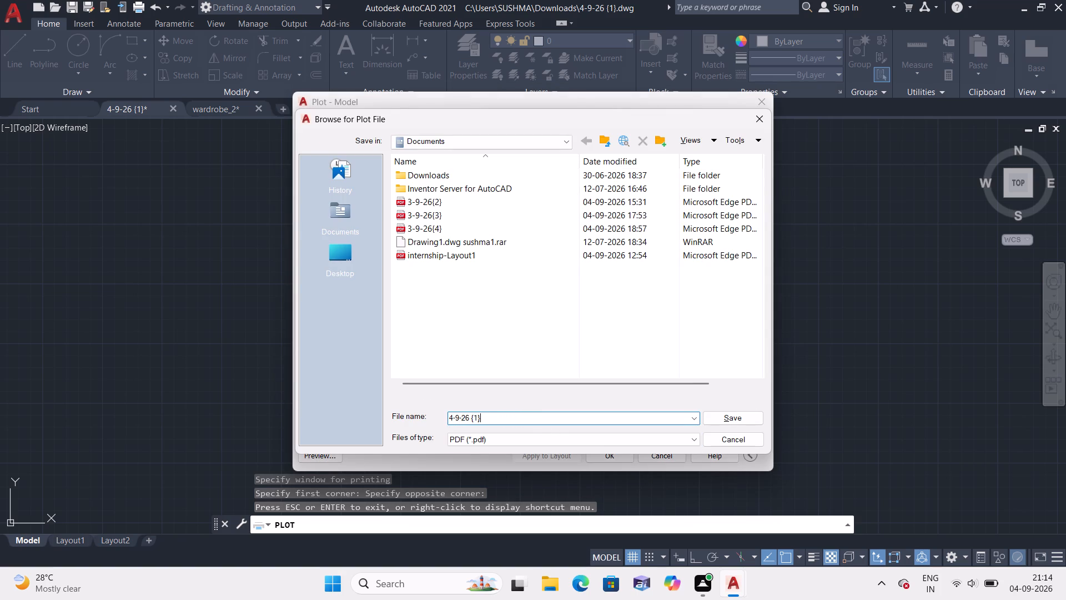
click(722, 416)
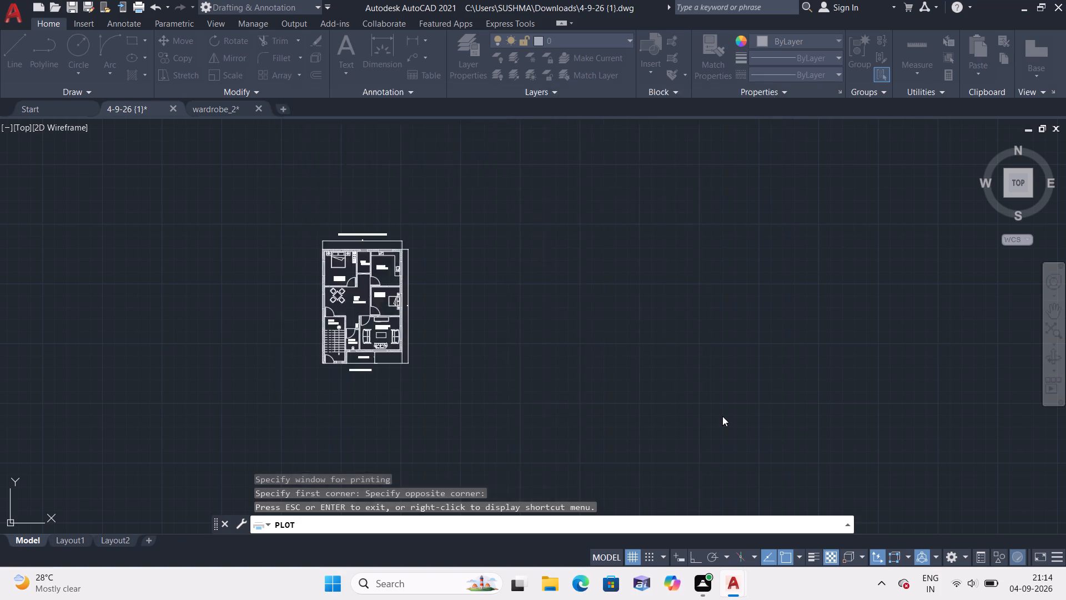
scroll(581, 380, down, 2)
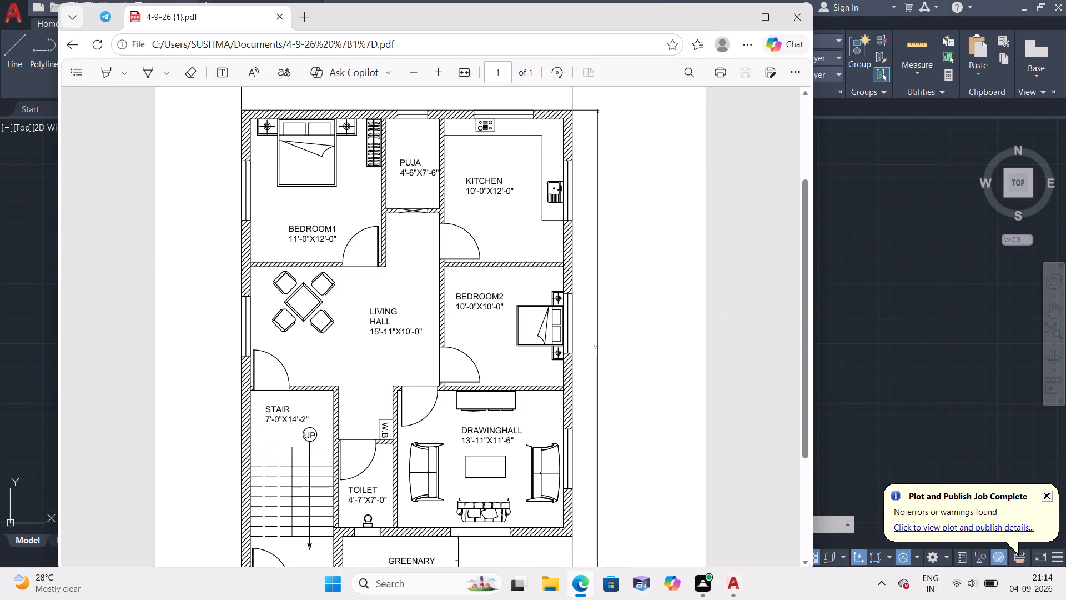
click(803, 17)
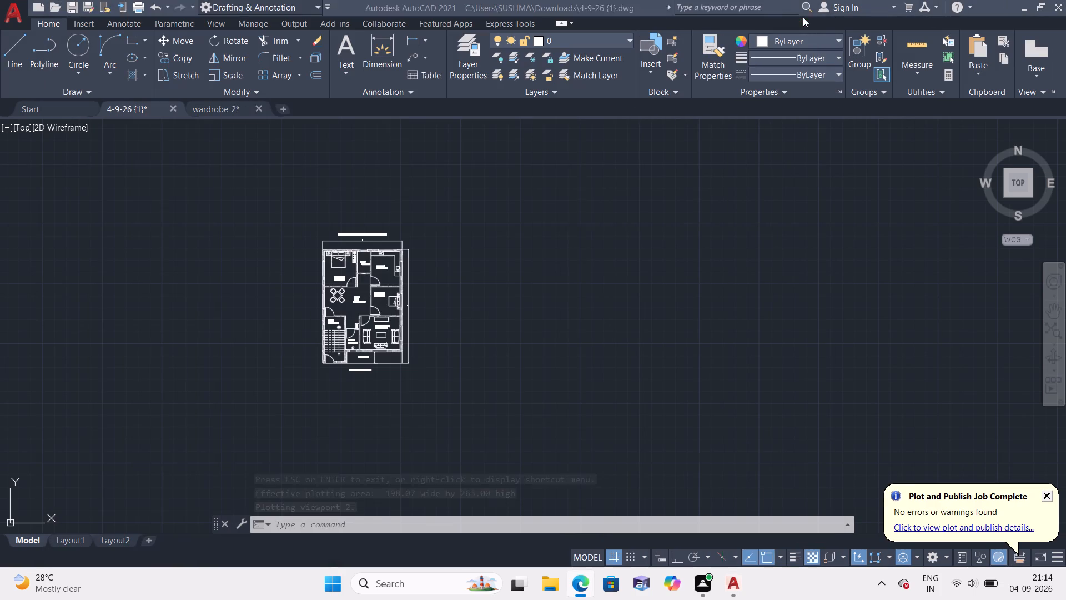
Quit AutoCAD, answering the save prompts for the floor plan and wardrobe_2 drawings.
click(1060, 8)
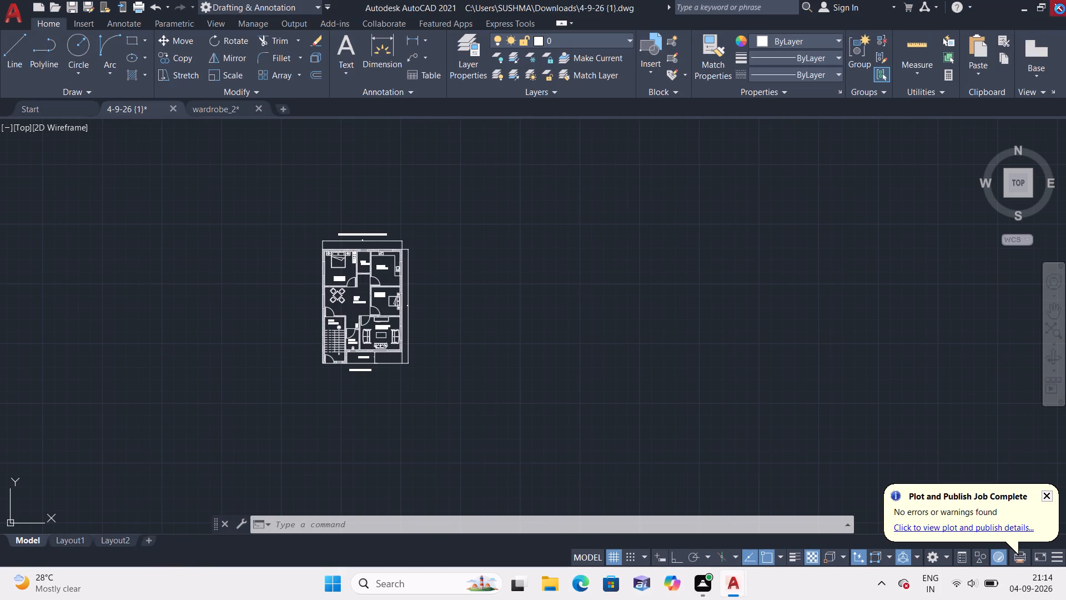
click(514, 321)
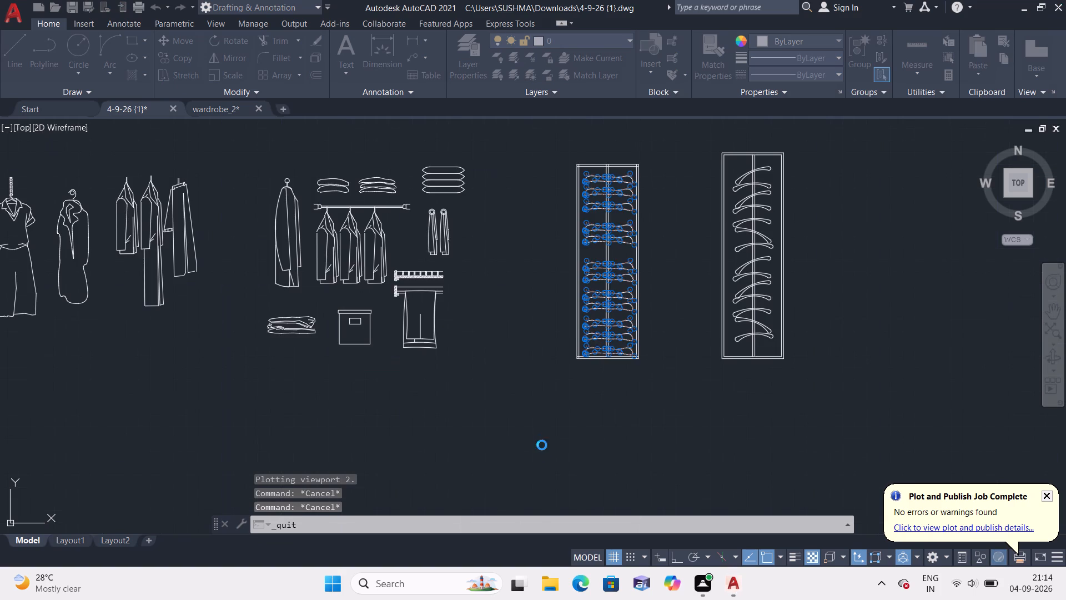
click(522, 319)
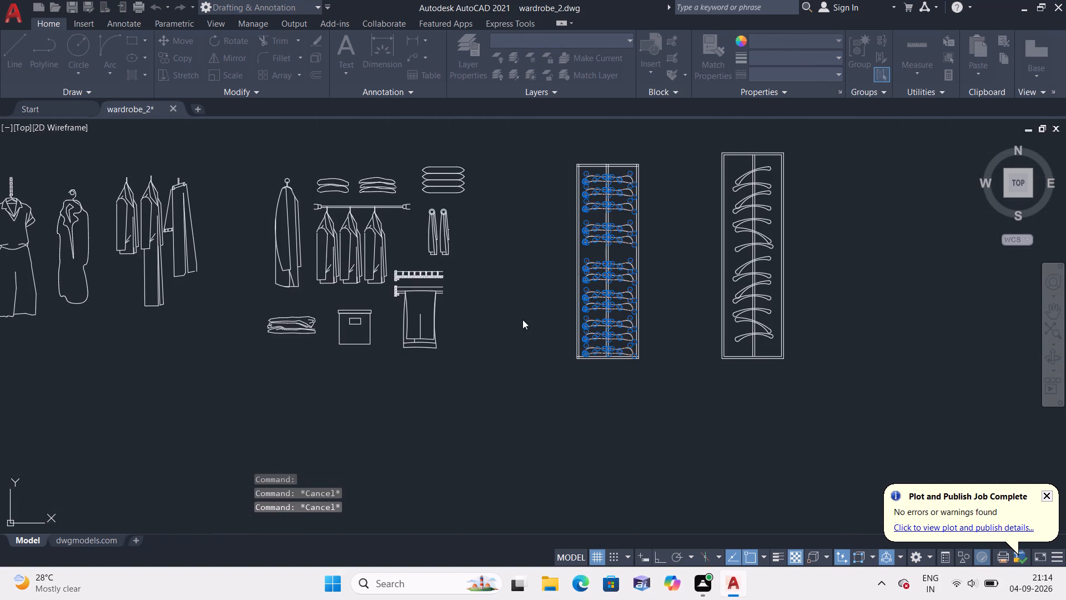